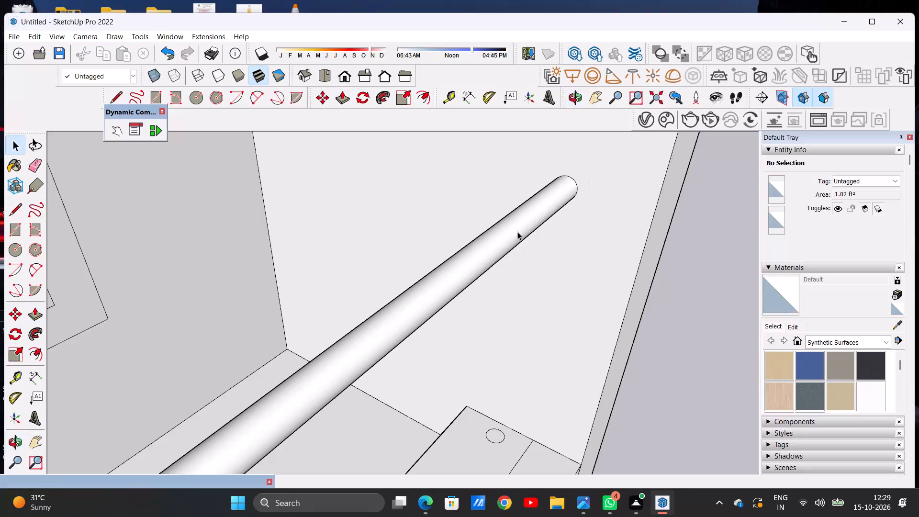
Move the circle near the end of the shelf's raised strip slightly towards the shelf's front edge.
{"action": "scroll", "coordinate": [484, 252], "scroll_direction": "down", "scroll_amount": 8}
{"action": "middle_click_drag", "start_coordinate": [503, 366], "coordinate": [423, 370]}
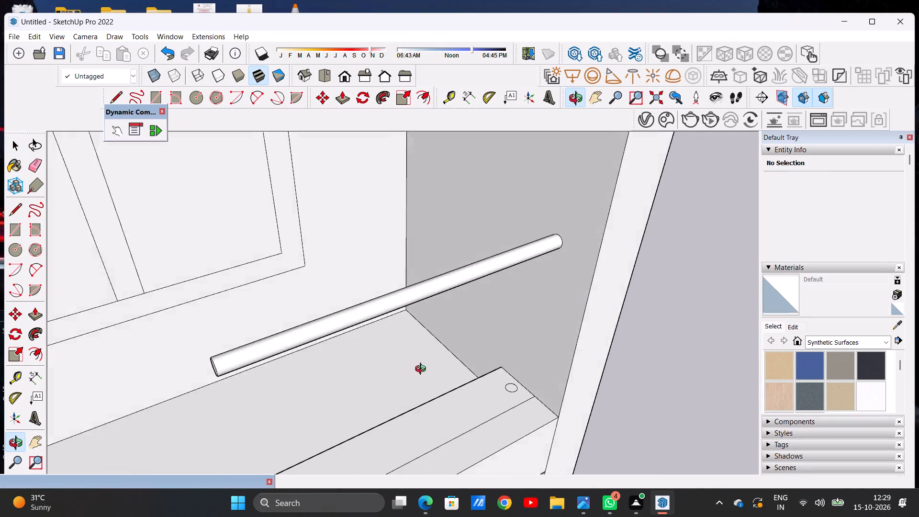
{"action": "middle_click_drag", "start_coordinate": [423, 370], "coordinate": [344, 402]}
{"action": "scroll", "coordinate": [543, 346], "scroll_direction": "down", "scroll_amount": 7}
{"action": "middle_click_drag", "start_coordinate": [536, 416], "coordinate": [493, 454]}
{"action": "scroll", "coordinate": [503, 416], "scroll_direction": "up", "scroll_amount": 11}
{"action": "double_click", "coordinate": [504, 405]}
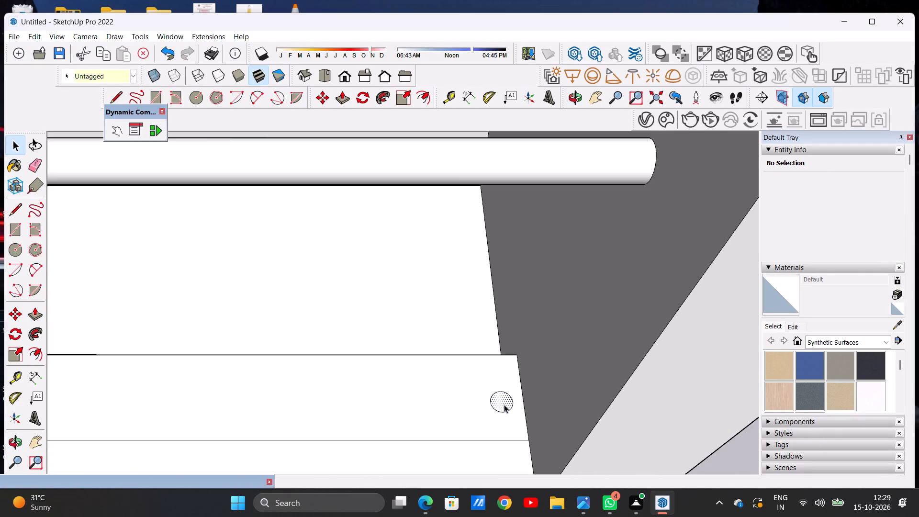
{"action": "key", "text": "m"}
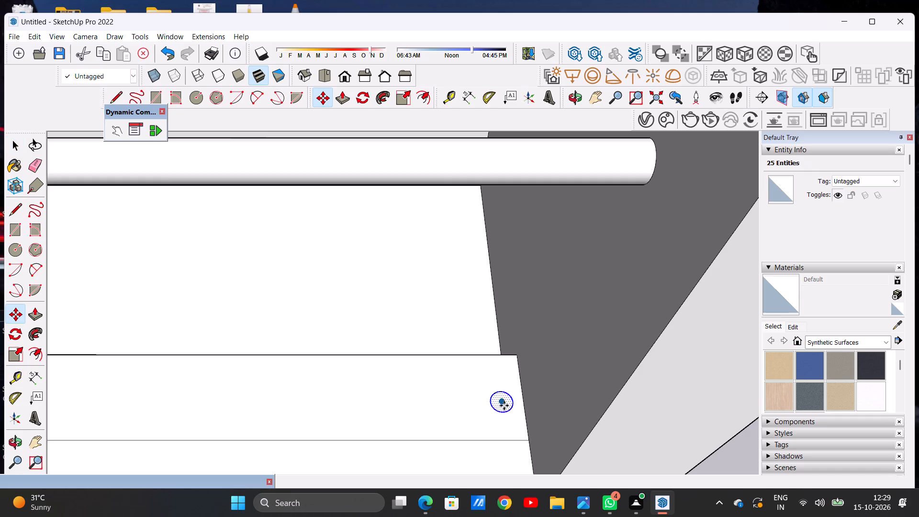
{"action": "left_click", "coordinate": [504, 414]}
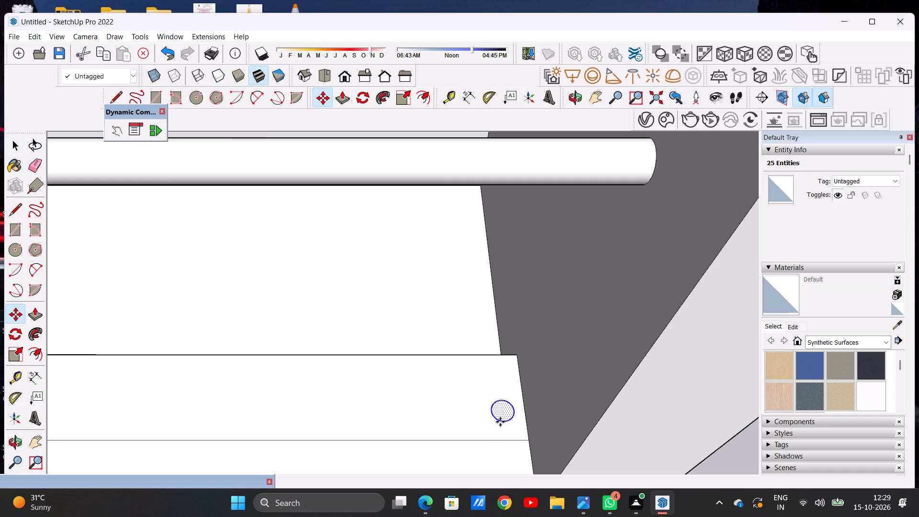
{"action": "left_click", "coordinate": [500, 422]}
{"action": "key", "text": "space"}
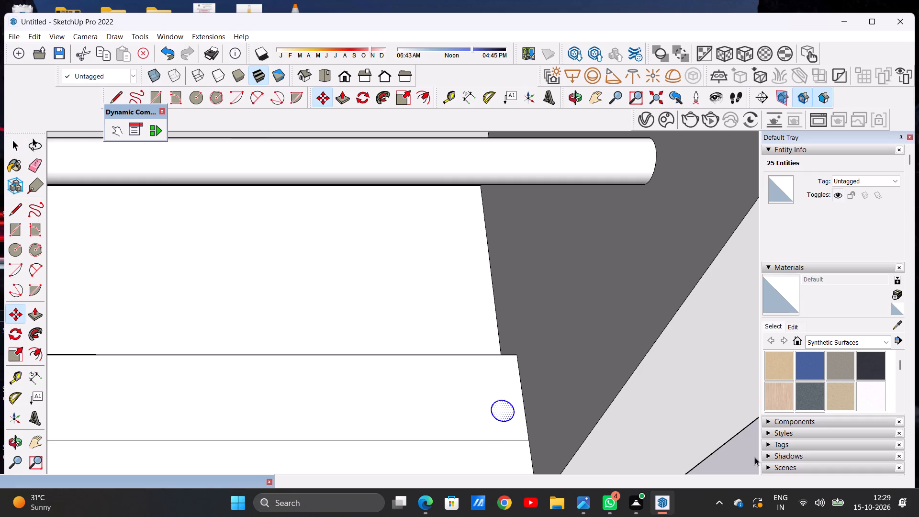
{"action": "left_click", "coordinate": [742, 458]}
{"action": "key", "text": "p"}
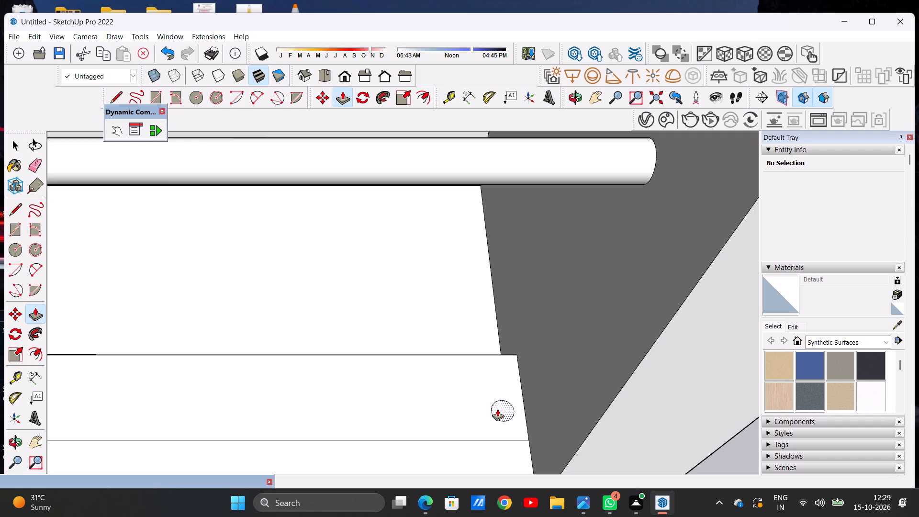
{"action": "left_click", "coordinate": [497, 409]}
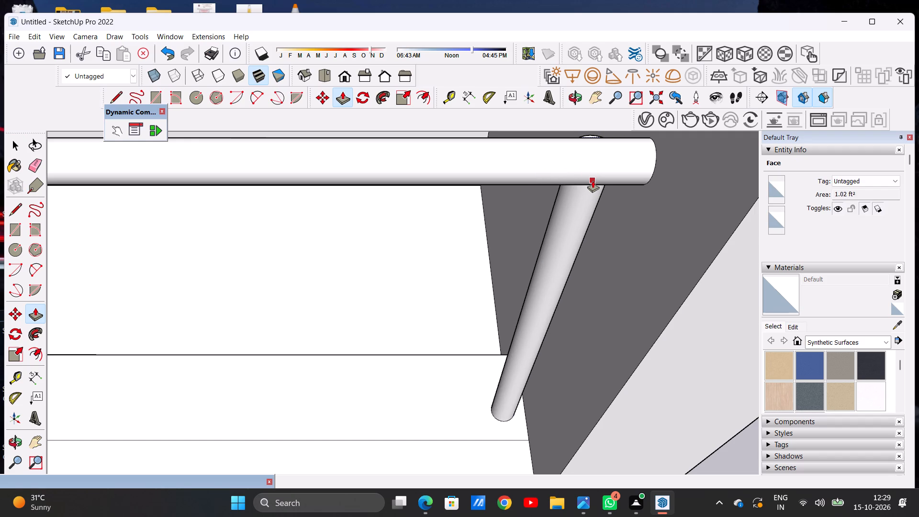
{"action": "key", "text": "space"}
Move the same circle slightly further towards the front of the raised strip.
{"action": "double_click", "coordinate": [503, 412]}
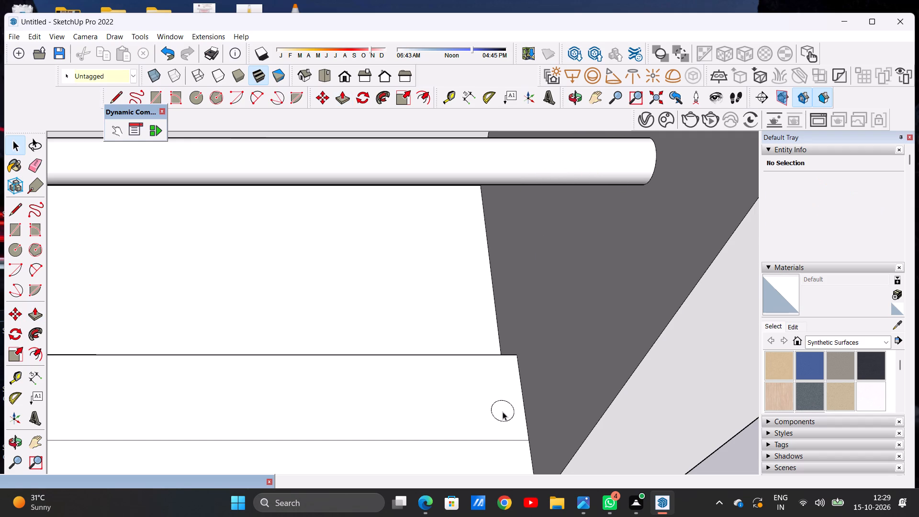
{"action": "key", "text": "m"}
{"action": "left_click", "coordinate": [505, 422]}
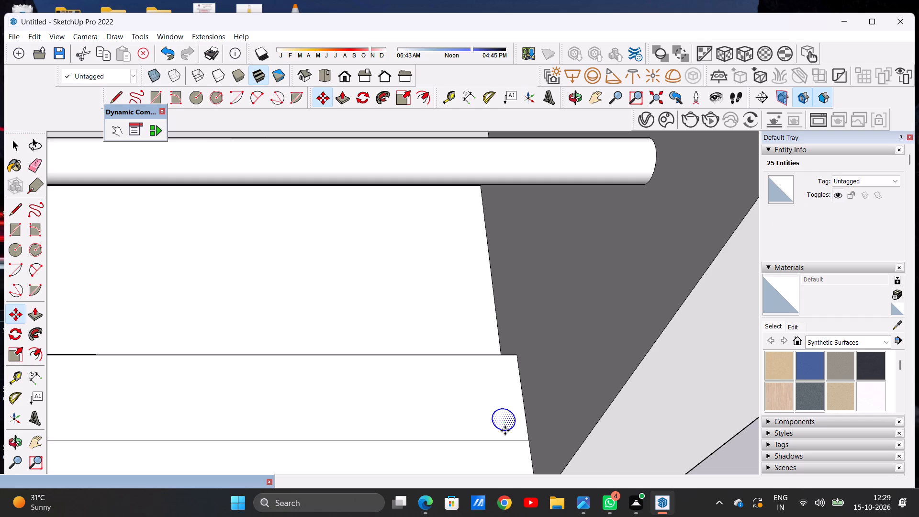
{"action": "left_click", "coordinate": [505, 431]}
{"action": "key", "text": "space"}
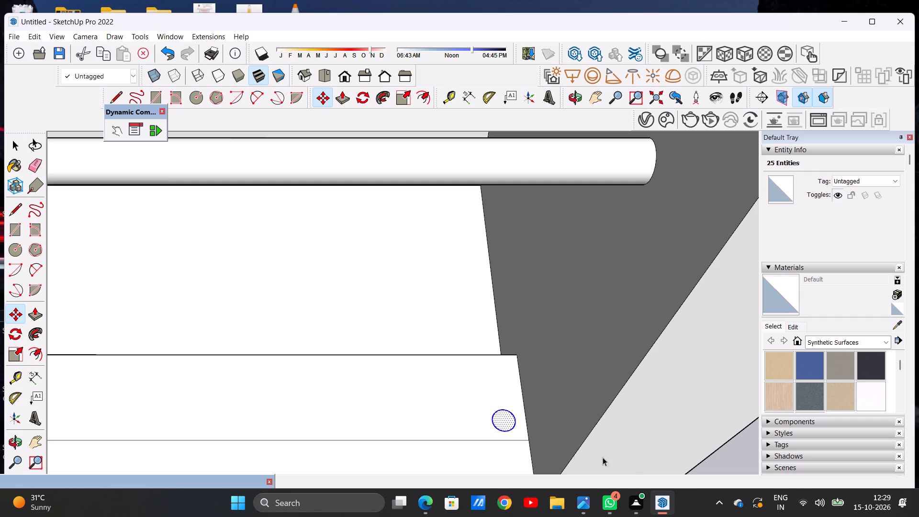
{"action": "left_click", "coordinate": [726, 466]}
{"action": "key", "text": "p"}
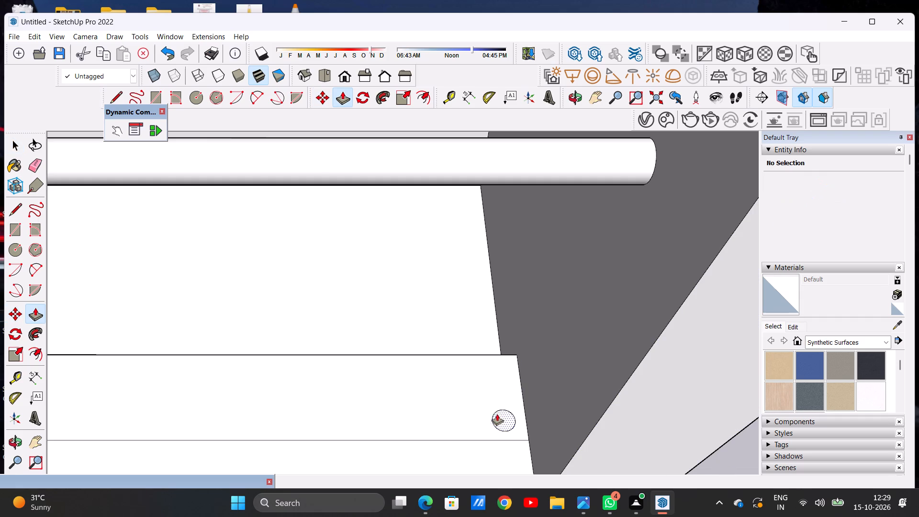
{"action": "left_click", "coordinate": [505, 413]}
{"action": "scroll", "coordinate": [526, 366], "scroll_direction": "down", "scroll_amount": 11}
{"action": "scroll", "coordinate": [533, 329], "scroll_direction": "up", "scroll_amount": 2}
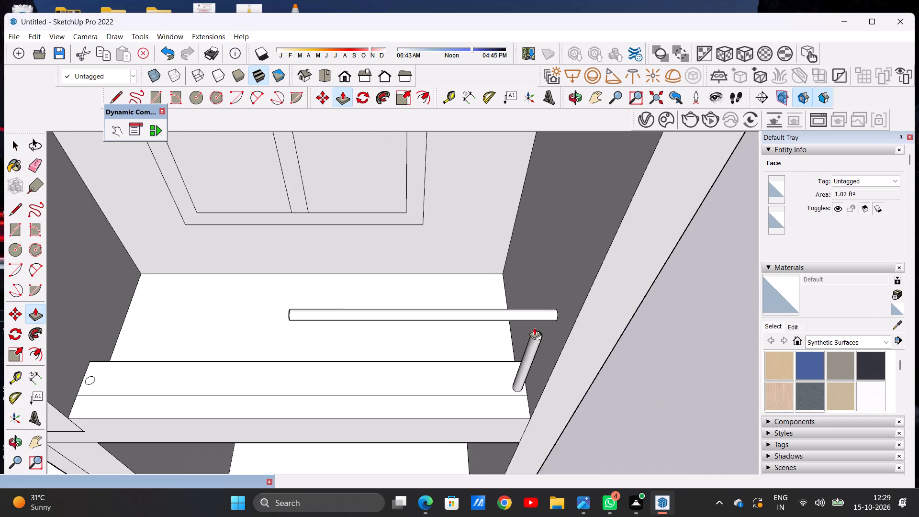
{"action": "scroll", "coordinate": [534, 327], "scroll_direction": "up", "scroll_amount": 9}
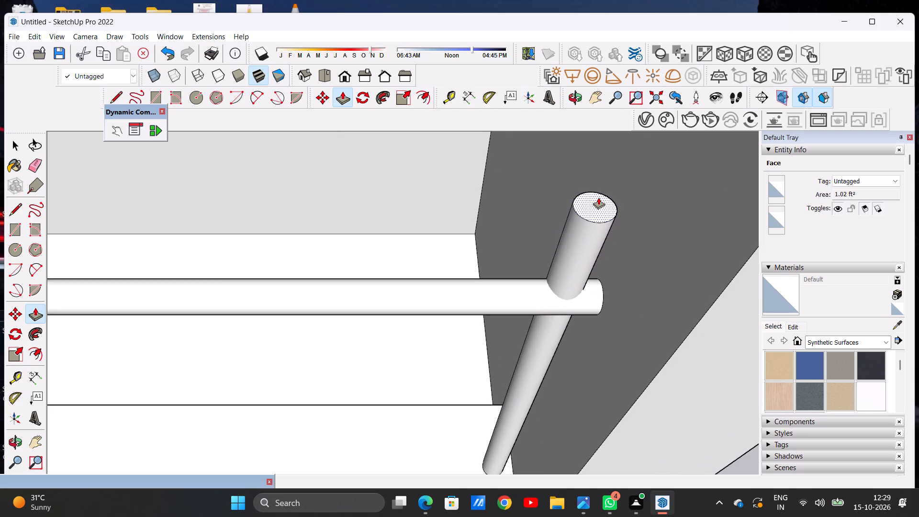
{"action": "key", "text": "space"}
Copy the repositioned circle to the opposite end of the raised strip, just in front of the older circle there.
{"action": "scroll", "coordinate": [566, 320], "scroll_direction": "down", "scroll_amount": 12}
{"action": "scroll", "coordinate": [522, 376], "scroll_direction": "up", "scroll_amount": 7}
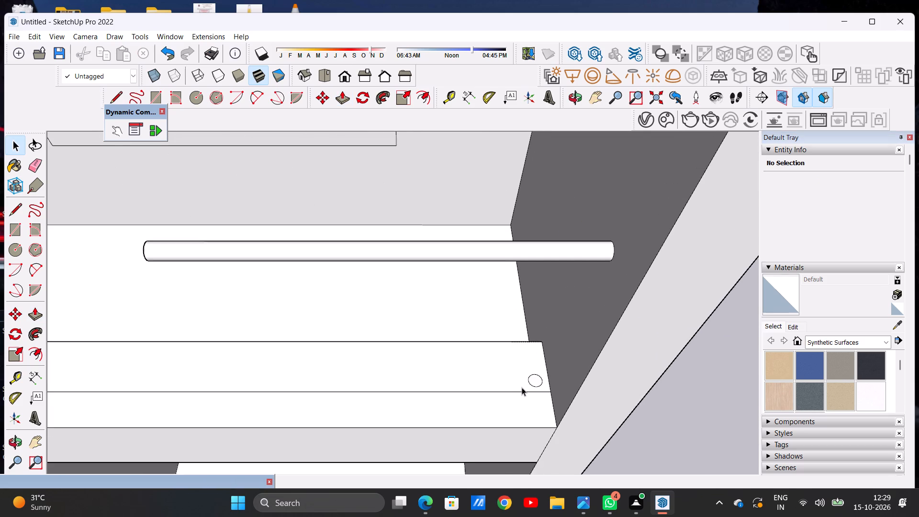
{"action": "scroll", "coordinate": [525, 385], "scroll_direction": "up", "scroll_amount": 8}
{"action": "double_click", "coordinate": [531, 382]}
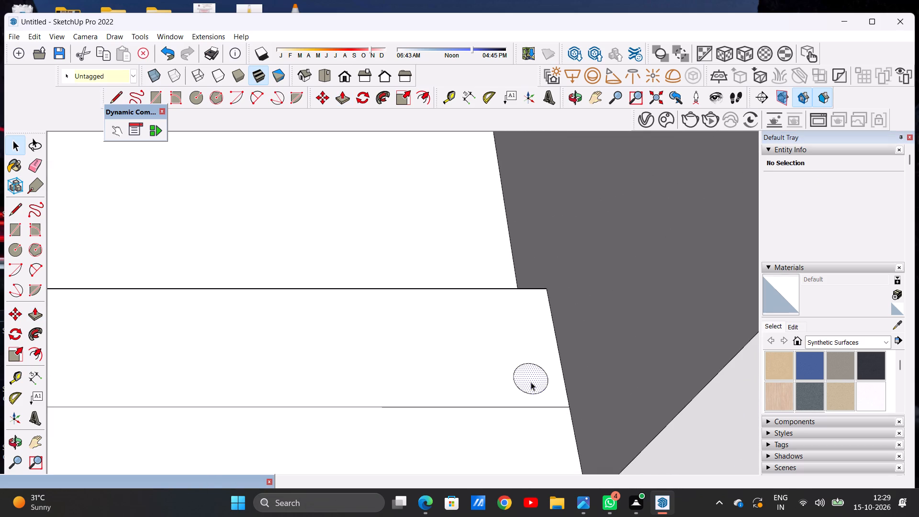
{"action": "key", "text": "m"}
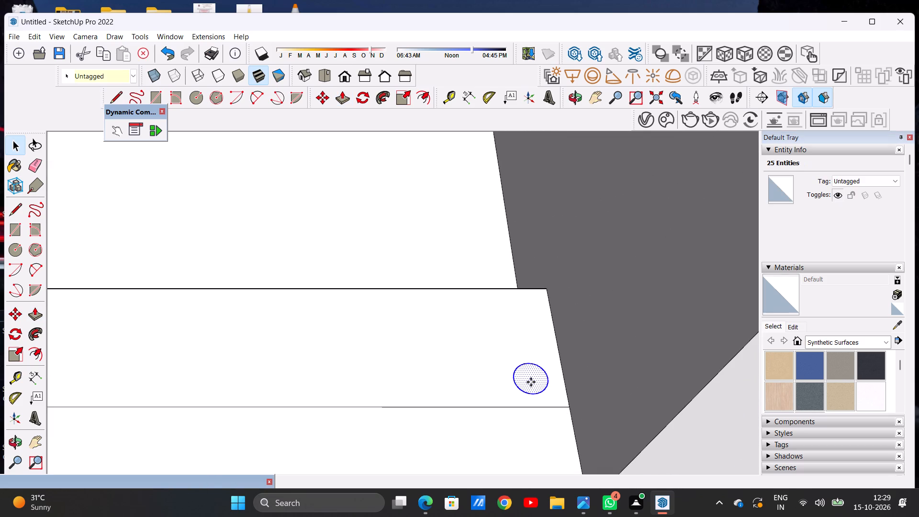
{"action": "left_click", "coordinate": [530, 394]}
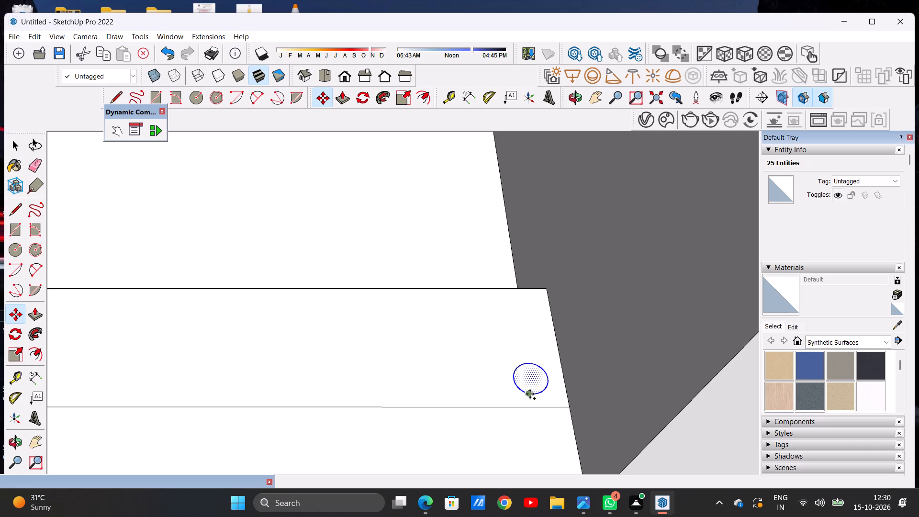
{"action": "scroll", "coordinate": [516, 393], "scroll_direction": "down", "scroll_amount": 17}
{"action": "scroll", "coordinate": [214, 381], "scroll_direction": "up", "scroll_amount": 3}
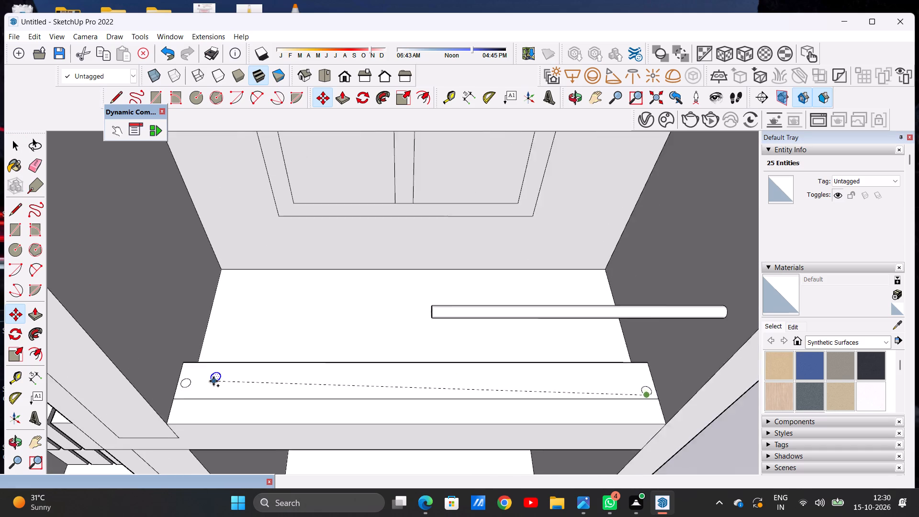
{"action": "scroll", "coordinate": [213, 381], "scroll_direction": "up", "scroll_amount": 10}
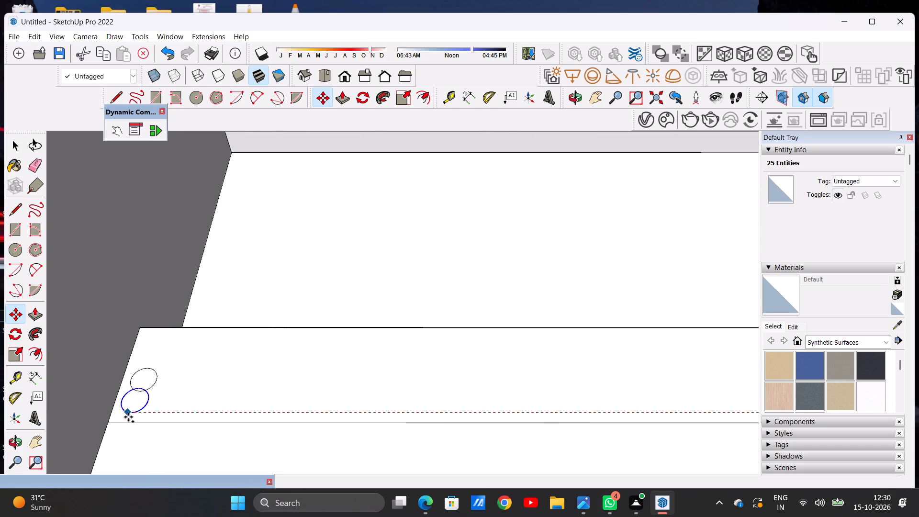
{"action": "left_click", "coordinate": [128, 417]}
{"action": "key", "text": "space"}
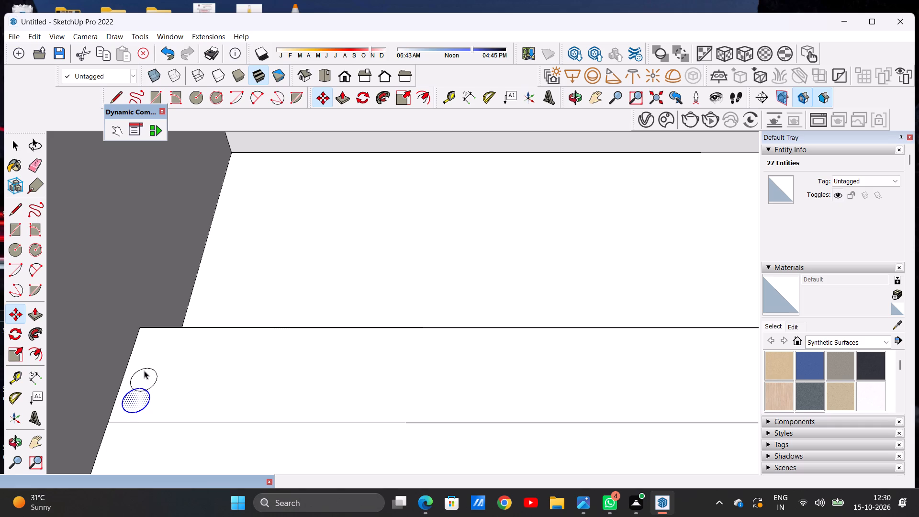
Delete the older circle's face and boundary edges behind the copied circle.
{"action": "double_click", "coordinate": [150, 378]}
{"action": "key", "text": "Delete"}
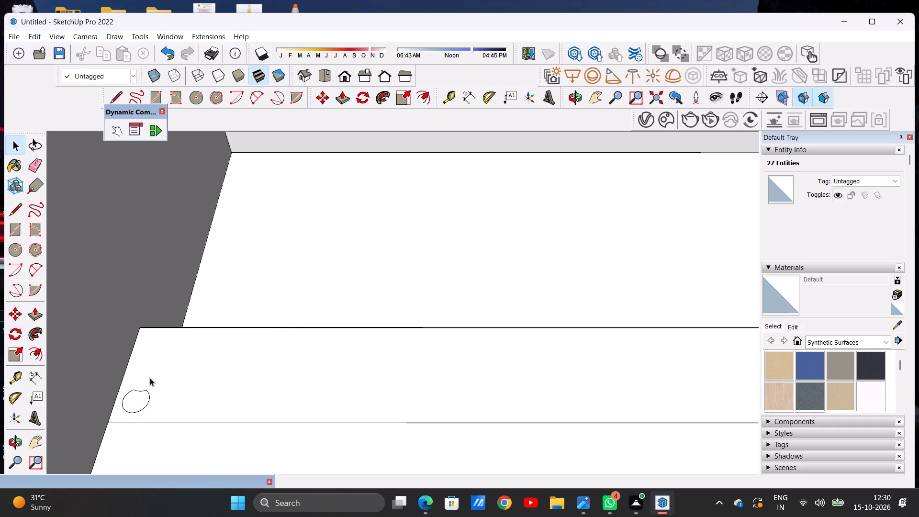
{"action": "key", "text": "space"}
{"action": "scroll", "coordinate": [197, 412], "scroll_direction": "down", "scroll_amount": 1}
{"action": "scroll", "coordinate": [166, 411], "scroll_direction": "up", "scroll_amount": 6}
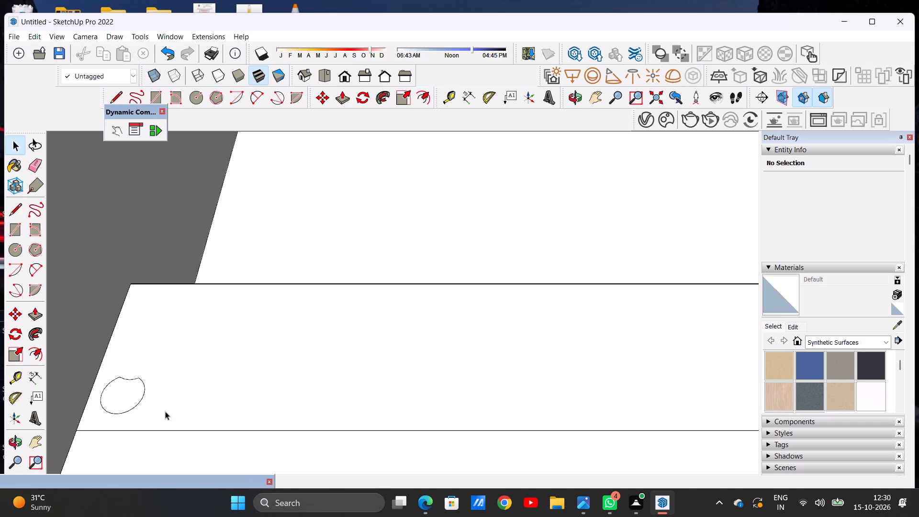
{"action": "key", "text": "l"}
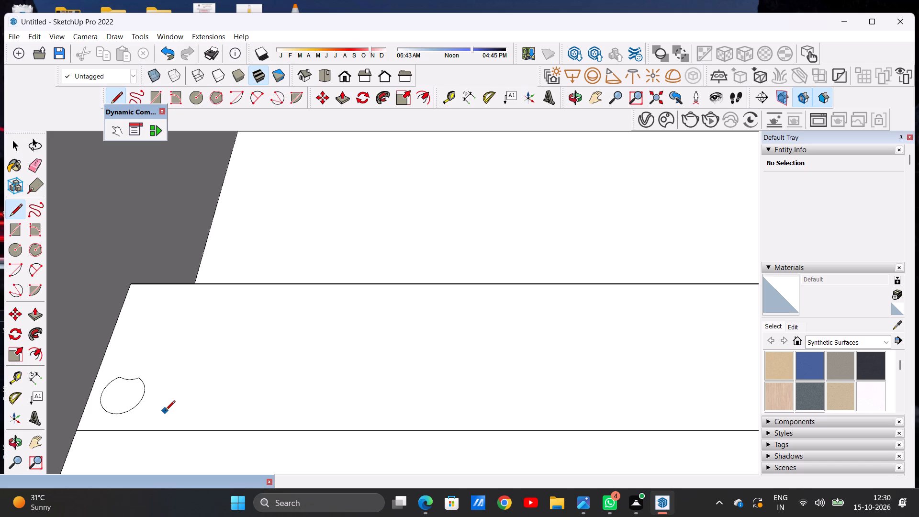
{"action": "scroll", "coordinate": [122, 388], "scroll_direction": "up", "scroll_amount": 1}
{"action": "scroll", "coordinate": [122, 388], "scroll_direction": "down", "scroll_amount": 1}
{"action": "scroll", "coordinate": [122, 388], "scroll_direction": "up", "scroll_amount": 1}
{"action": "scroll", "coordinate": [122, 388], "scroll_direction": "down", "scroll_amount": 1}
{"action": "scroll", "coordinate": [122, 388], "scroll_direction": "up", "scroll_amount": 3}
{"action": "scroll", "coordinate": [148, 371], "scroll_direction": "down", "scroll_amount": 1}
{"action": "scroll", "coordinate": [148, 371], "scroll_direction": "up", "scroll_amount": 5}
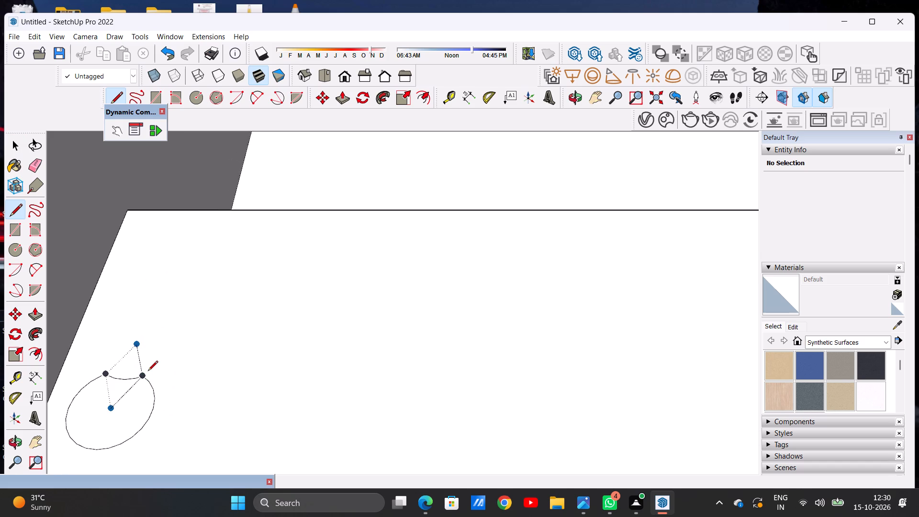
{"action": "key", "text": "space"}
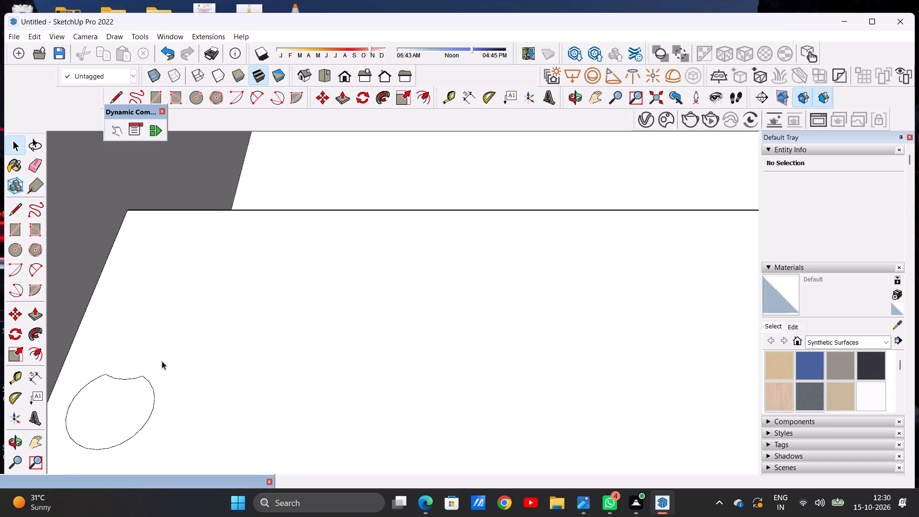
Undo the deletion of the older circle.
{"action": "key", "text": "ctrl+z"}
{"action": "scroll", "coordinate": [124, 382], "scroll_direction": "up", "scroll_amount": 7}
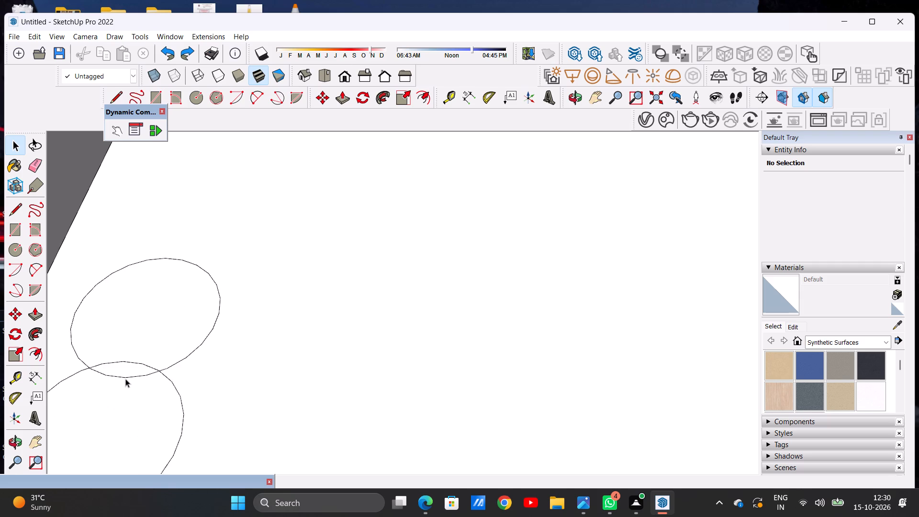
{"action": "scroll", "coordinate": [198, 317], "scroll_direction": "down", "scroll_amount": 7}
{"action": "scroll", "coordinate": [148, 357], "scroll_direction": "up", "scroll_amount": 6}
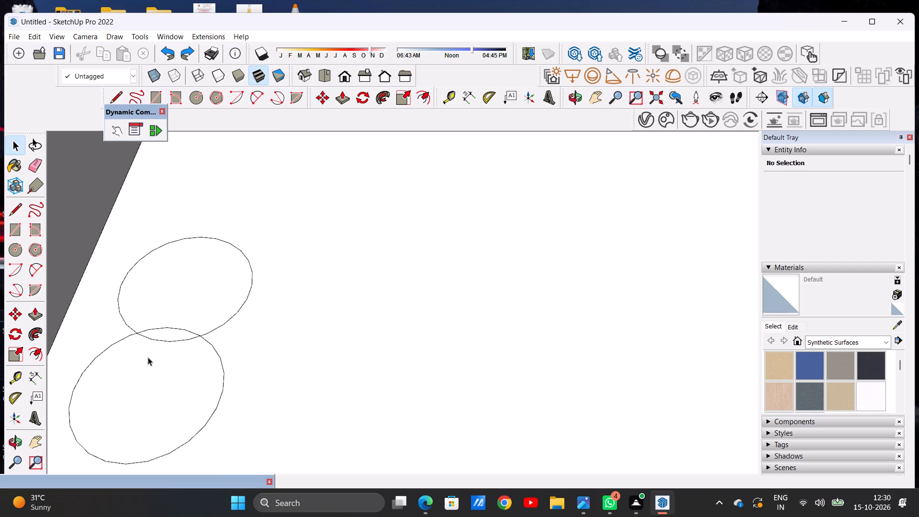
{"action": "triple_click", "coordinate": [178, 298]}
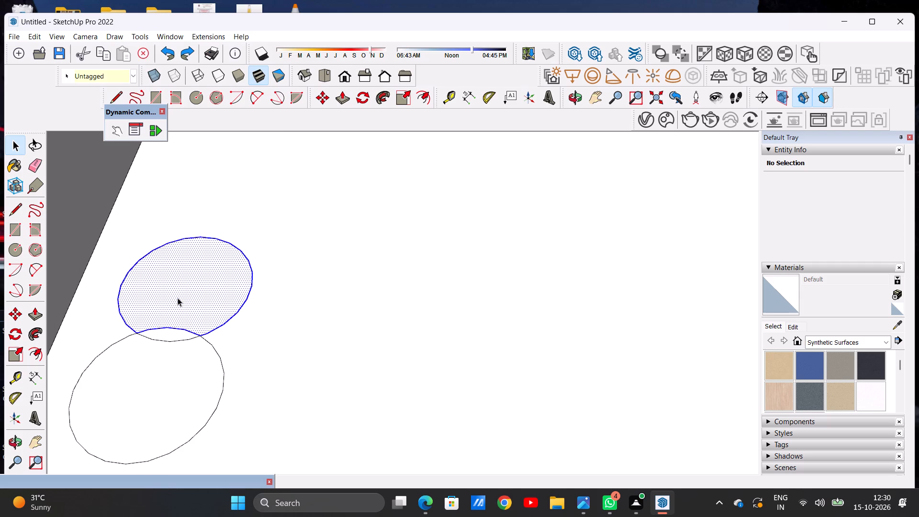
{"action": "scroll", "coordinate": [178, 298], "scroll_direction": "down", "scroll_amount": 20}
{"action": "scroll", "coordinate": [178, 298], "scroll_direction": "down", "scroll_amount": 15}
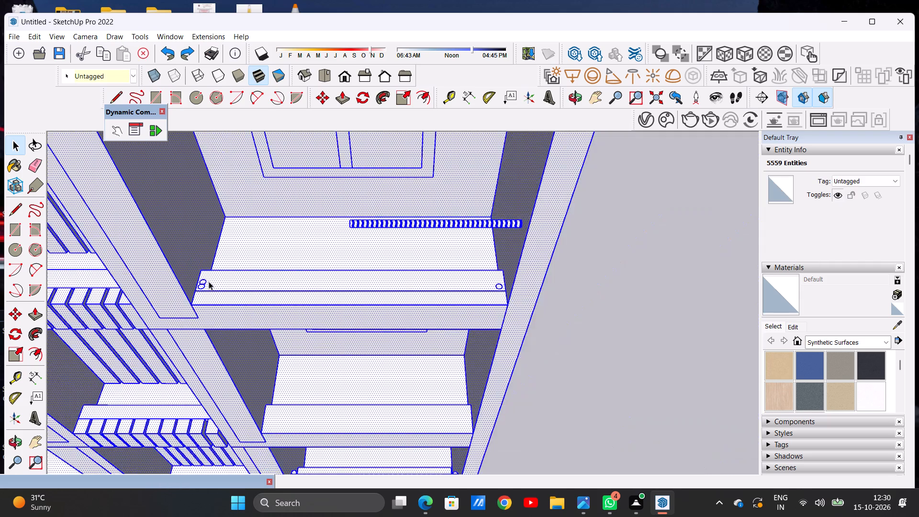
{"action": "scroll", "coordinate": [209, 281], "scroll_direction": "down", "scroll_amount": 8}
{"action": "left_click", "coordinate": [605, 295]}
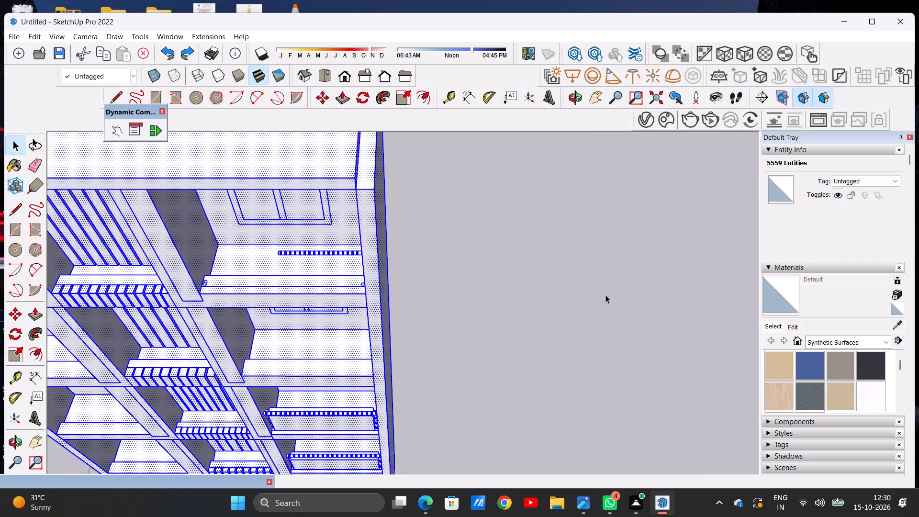
Delete the older circle's arc that overlaps the inside of the copied circle.
{"action": "scroll", "coordinate": [168, 292], "scroll_direction": "up", "scroll_amount": 2}
{"action": "scroll", "coordinate": [171, 289], "scroll_direction": "down", "scroll_amount": 1}
{"action": "scroll", "coordinate": [172, 289], "scroll_direction": "up", "scroll_amount": 19}
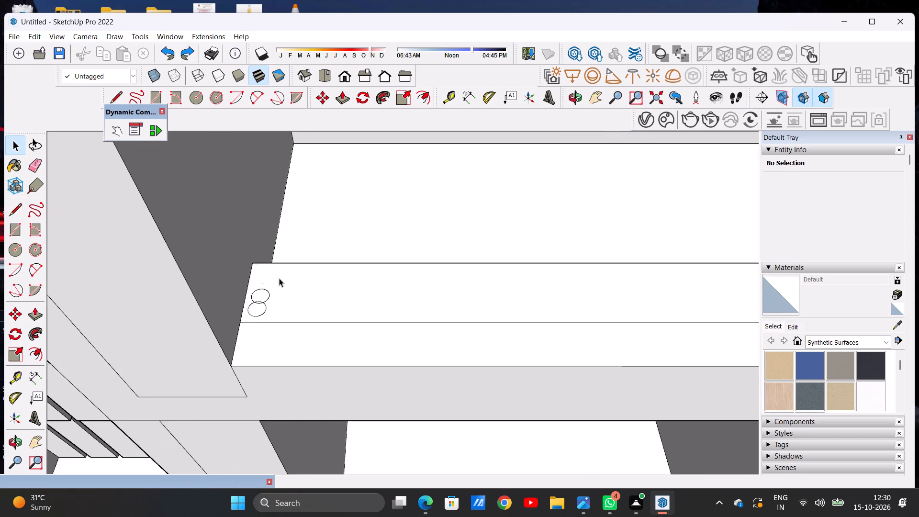
{"action": "middle_click_drag", "start_coordinate": [280, 279], "coordinate": [280, 326]}
{"action": "scroll", "coordinate": [274, 331], "scroll_direction": "up", "scroll_amount": 1}
{"action": "scroll", "coordinate": [274, 331], "scroll_direction": "down", "scroll_amount": 1}
{"action": "scroll", "coordinate": [274, 331], "scroll_direction": "up", "scroll_amount": 19}
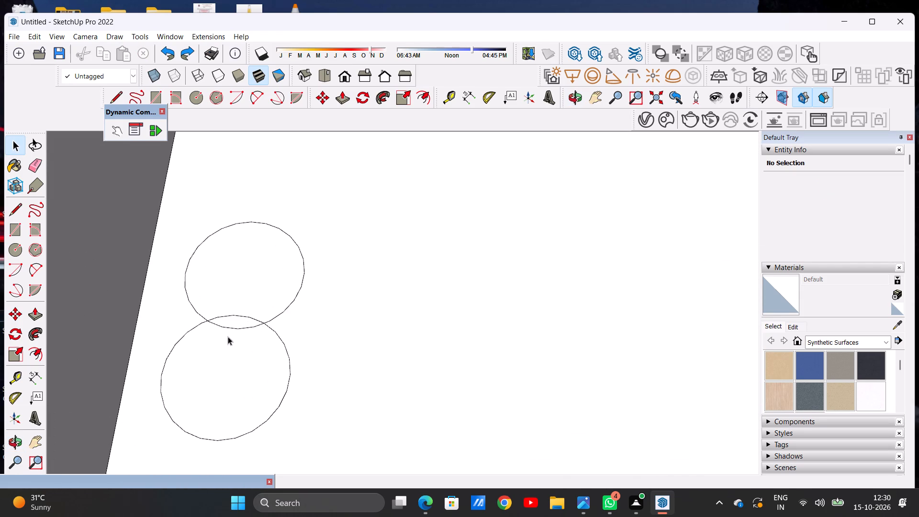
{"action": "left_click", "coordinate": [235, 328]}
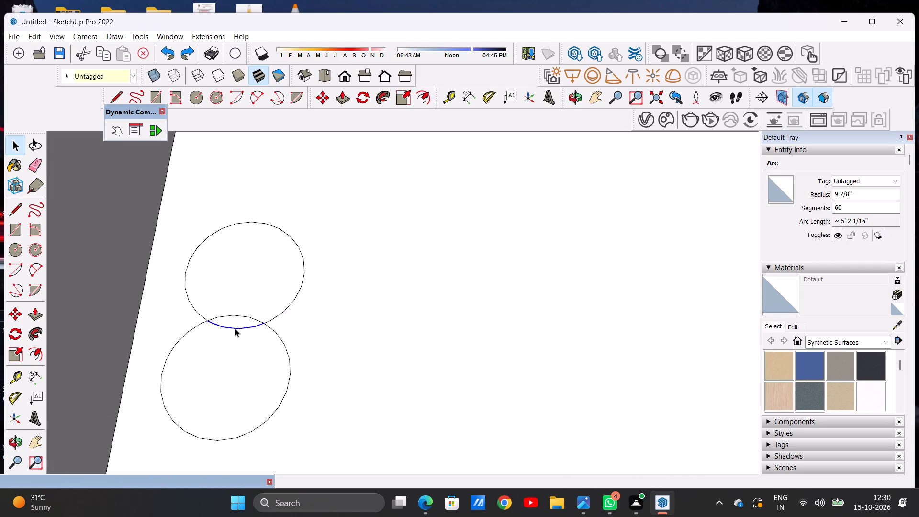
{"action": "key", "text": "Delete"}
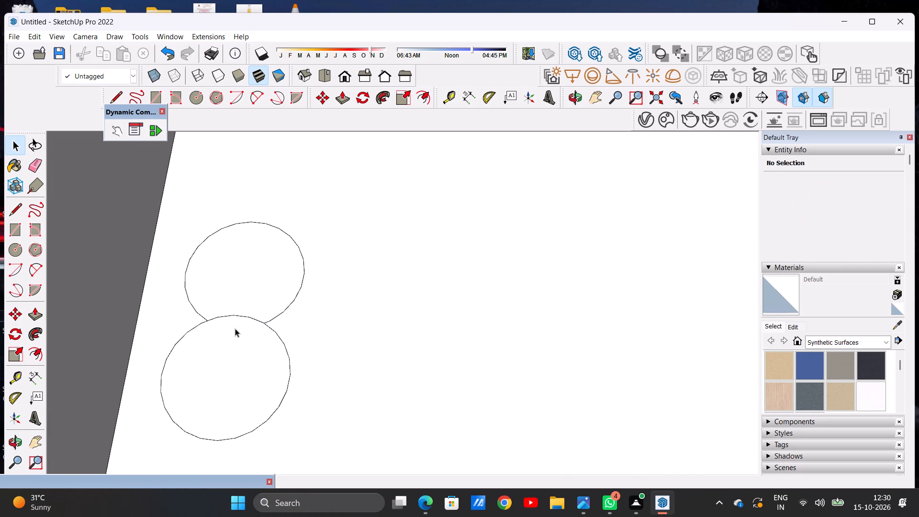
Delete the remaining arc of the older circle behind the copied circle on the raised strip.
{"action": "double_click", "coordinate": [242, 286]}
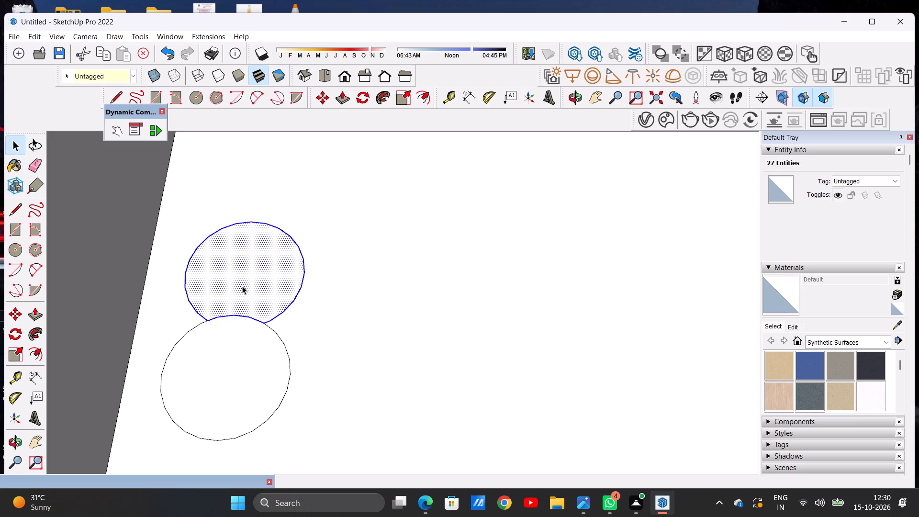
{"action": "scroll", "coordinate": [248, 280], "scroll_direction": "down", "scroll_amount": 20}
{"action": "scroll", "coordinate": [248, 280], "scroll_direction": "down", "scroll_amount": 7}
{"action": "scroll", "coordinate": [298, 263], "scroll_direction": "down", "scroll_amount": 6}
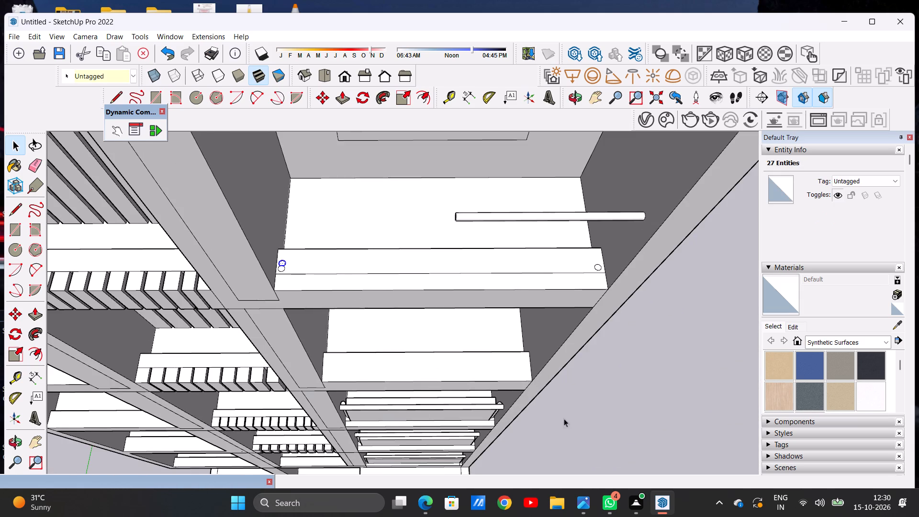
{"action": "left_click", "coordinate": [576, 413]}
{"action": "scroll", "coordinate": [293, 255], "scroll_direction": "up", "scroll_amount": 10}
{"action": "scroll", "coordinate": [266, 281], "scroll_direction": "down", "scroll_amount": 1}
{"action": "scroll", "coordinate": [266, 281], "scroll_direction": "up", "scroll_amount": 10}
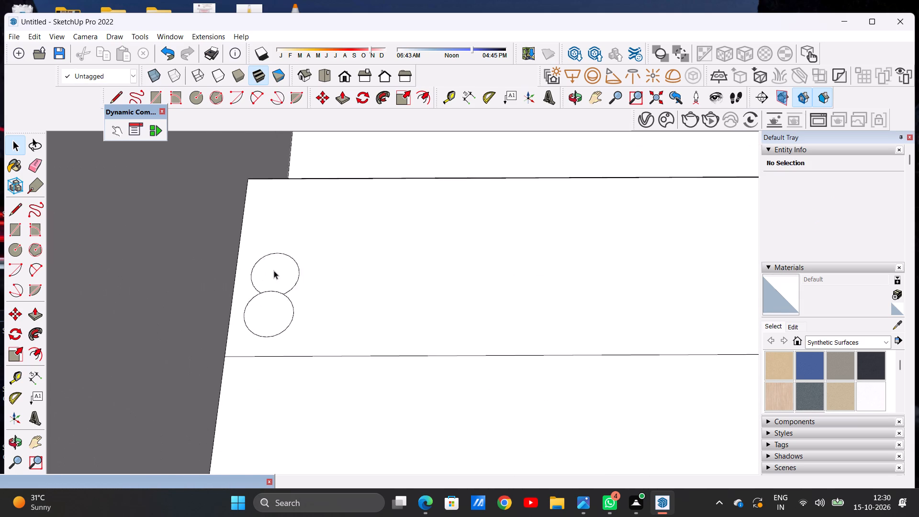
{"action": "scroll", "coordinate": [274, 270], "scroll_direction": "up", "scroll_amount": 8}
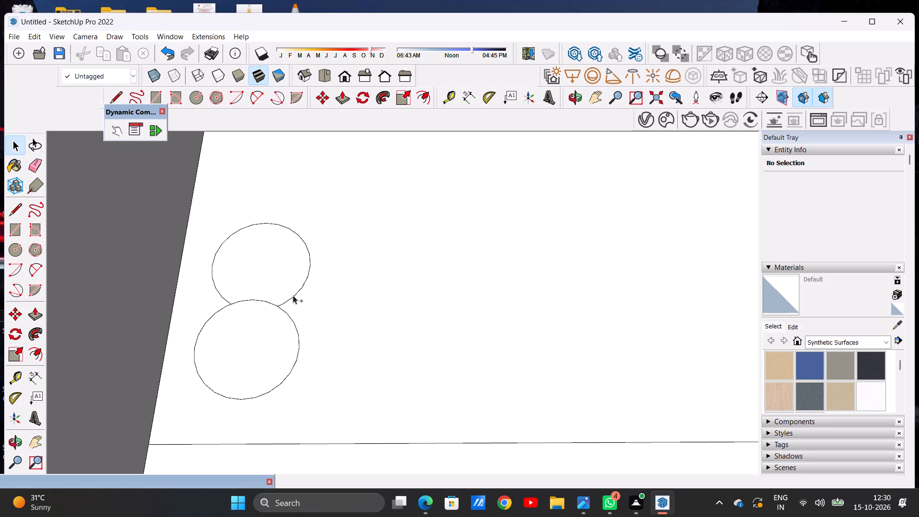
{"action": "left_click", "coordinate": [293, 295], "text": "ctrl"}
{"action": "key", "text": "Delete"}
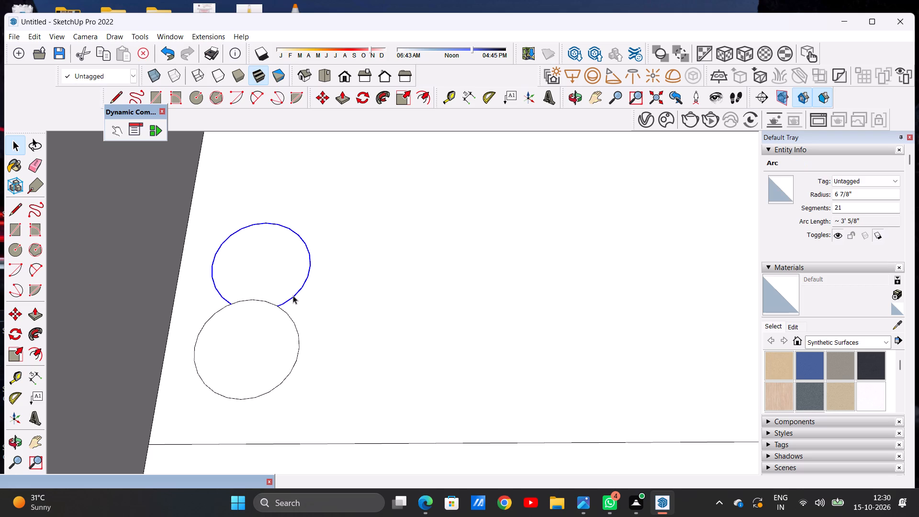
Set the copied circle at the strip's end beside the slatted column to 60 segments.
{"action": "scroll", "coordinate": [289, 379], "scroll_direction": "up", "scroll_amount": 4}
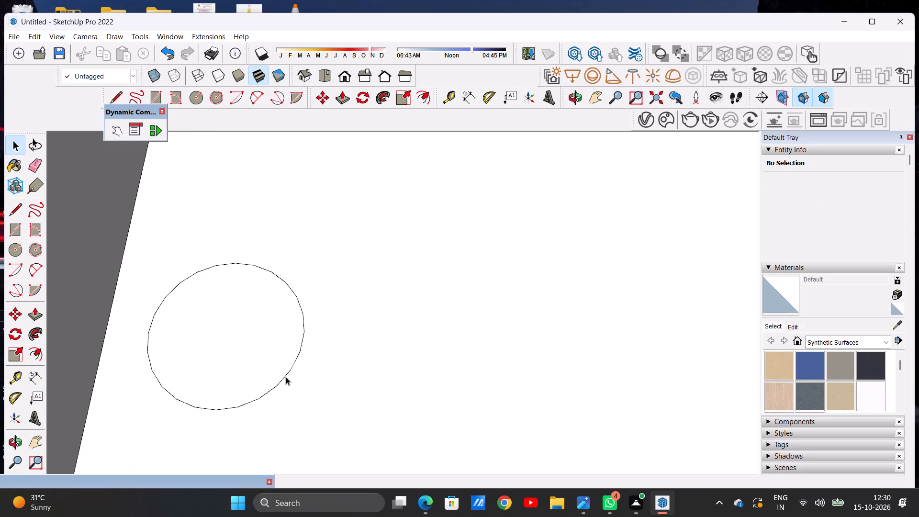
{"action": "left_click", "coordinate": [286, 374]}
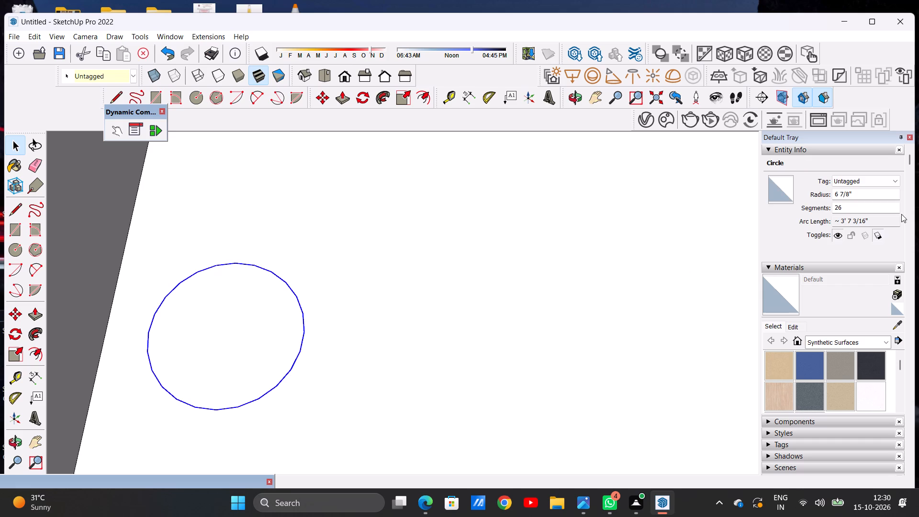
{"action": "left_click_drag", "start_coordinate": [848, 204], "coordinate": [834, 205]}
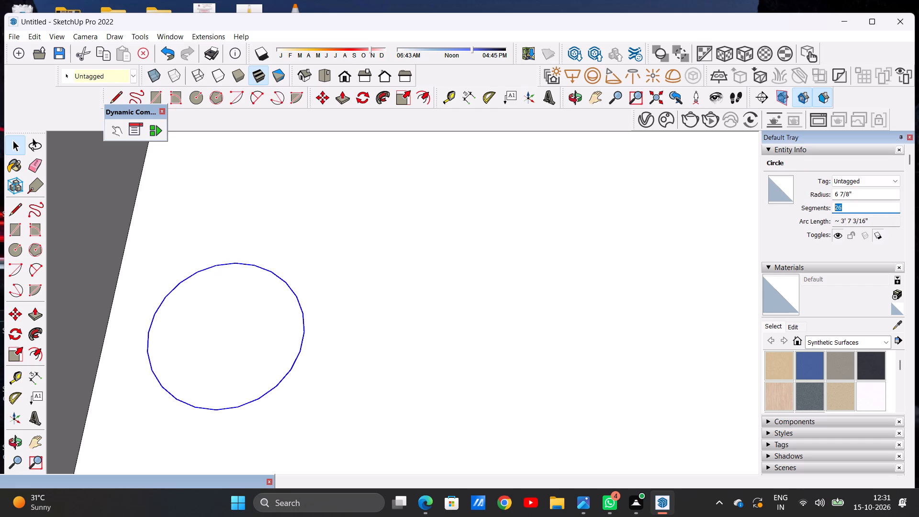
{"action": "type", "text": "60"}
{"action": "key", "text": "Return"}
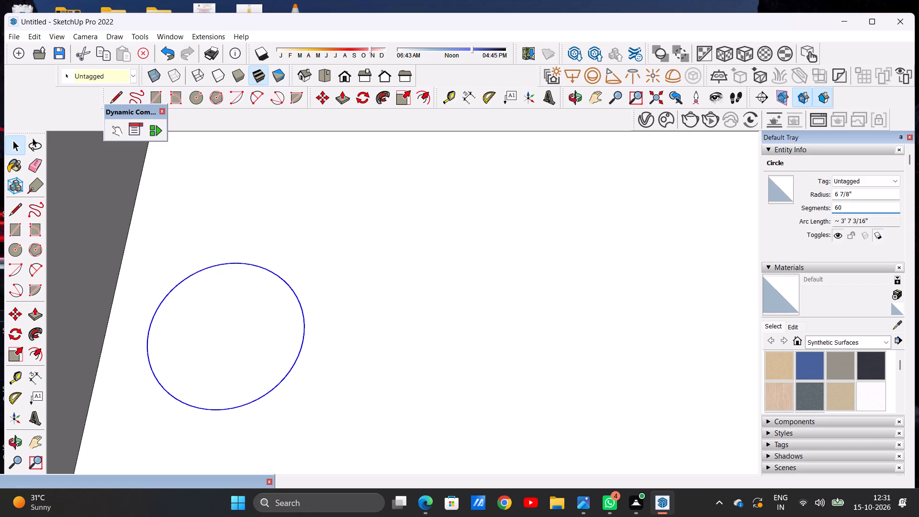
Set the circle at the strip's opposite end, beside the outer side panel, to 60 segments.
{"action": "scroll", "coordinate": [287, 265], "scroll_direction": "down", "scroll_amount": 10}
{"action": "scroll", "coordinate": [294, 271], "scroll_direction": "down", "scroll_amount": 12}
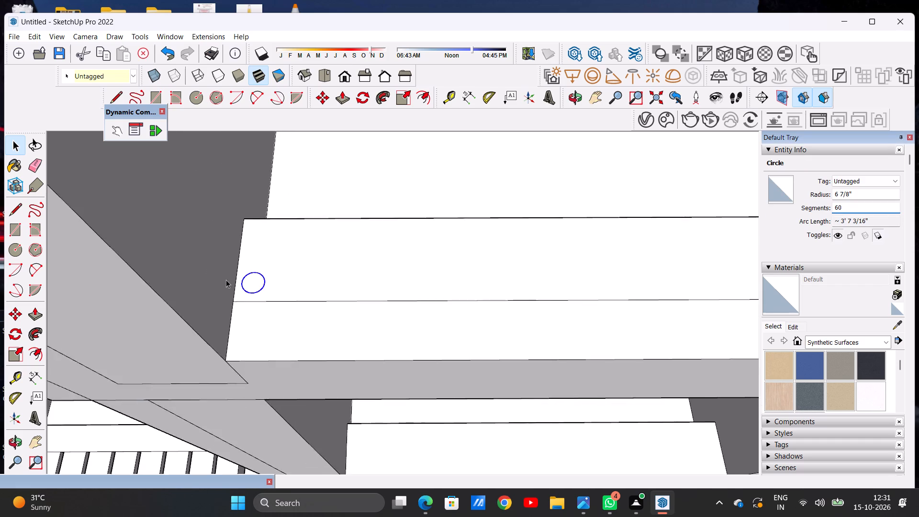
{"action": "scroll", "coordinate": [226, 280], "scroll_direction": "down", "scroll_amount": 10}
{"action": "scroll", "coordinate": [650, 273], "scroll_direction": "up", "scroll_amount": 20}
{"action": "scroll", "coordinate": [650, 273], "scroll_direction": "up", "scroll_amount": 4}
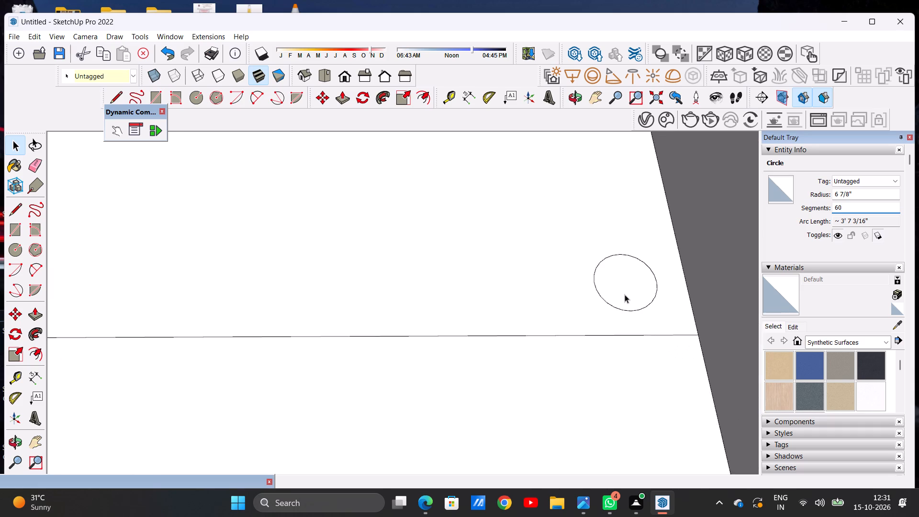
{"action": "scroll", "coordinate": [625, 294], "scroll_direction": "up", "scroll_amount": 5}
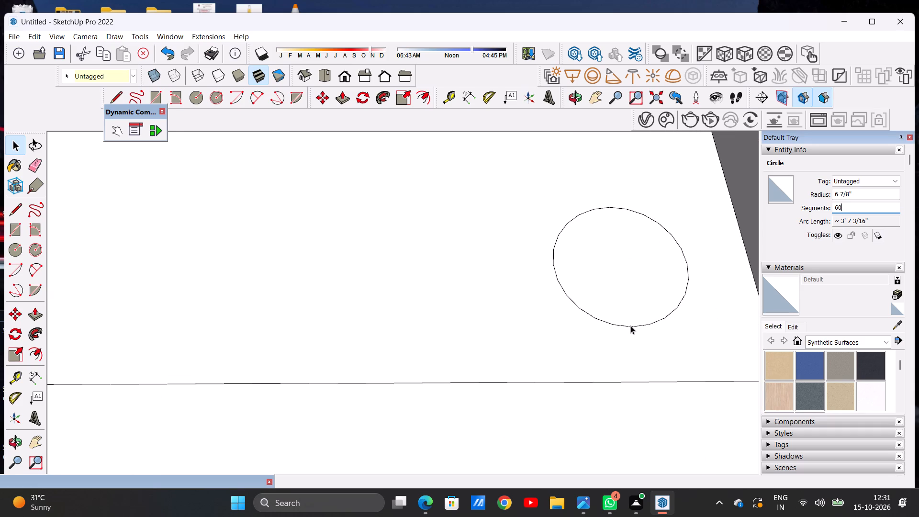
{"action": "left_click", "coordinate": [630, 326]}
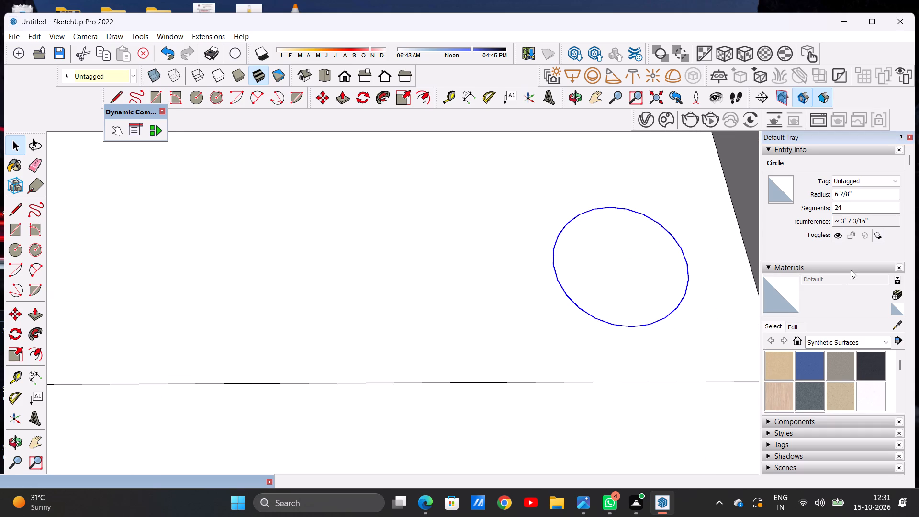
{"action": "left_click_drag", "start_coordinate": [844, 204], "coordinate": [830, 207]}
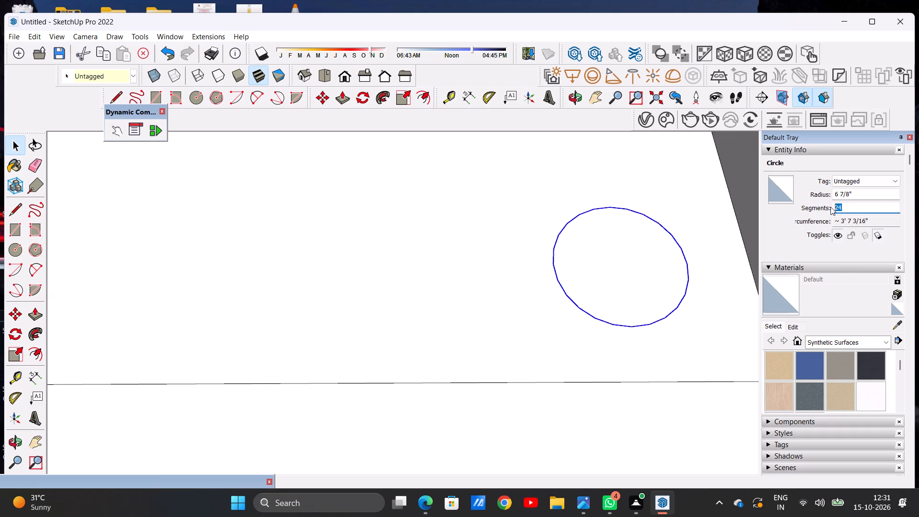
{"action": "type", "text": "60"}
{"action": "key", "text": "Return"}
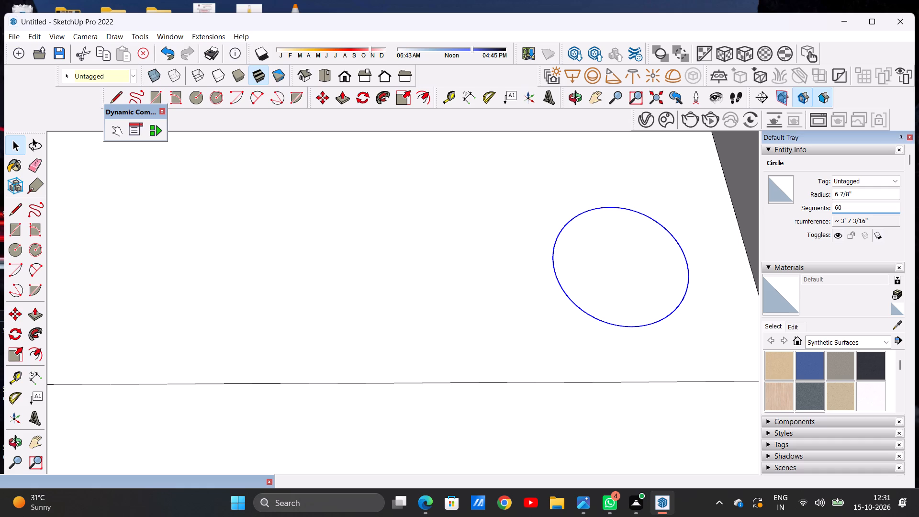
{"action": "key", "text": "space"}
Examine both circles on the raised strip and the rod's position within the whole shelving unit.
{"action": "scroll", "coordinate": [580, 231], "scroll_direction": "down", "scroll_amount": 20}
{"action": "scroll", "coordinate": [580, 231], "scroll_direction": "down", "scroll_amount": 8}
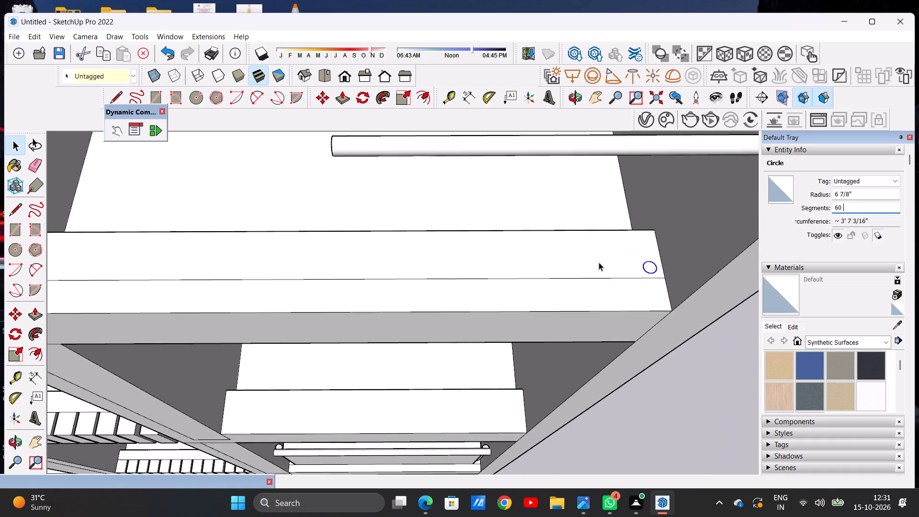
{"action": "scroll", "coordinate": [599, 262], "scroll_direction": "down", "scroll_amount": 2}
{"action": "left_click", "coordinate": [658, 399]}
{"action": "scroll", "coordinate": [641, 286], "scroll_direction": "down", "scroll_amount": 5}
{"action": "middle_click_drag", "start_coordinate": [609, 305], "coordinate": [600, 274]}
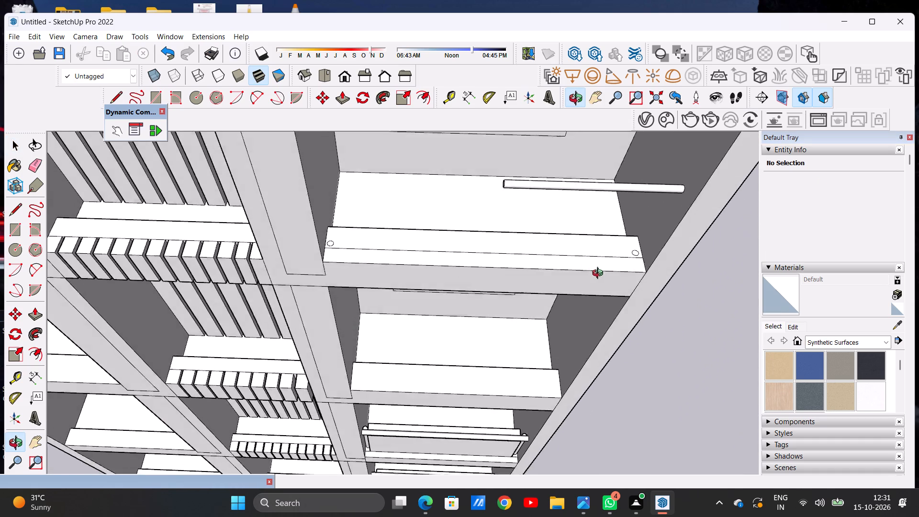
{"action": "middle_click_drag", "start_coordinate": [600, 274], "coordinate": [602, 257]}
{"action": "scroll", "coordinate": [627, 224], "scroll_direction": "up", "scroll_amount": 5}
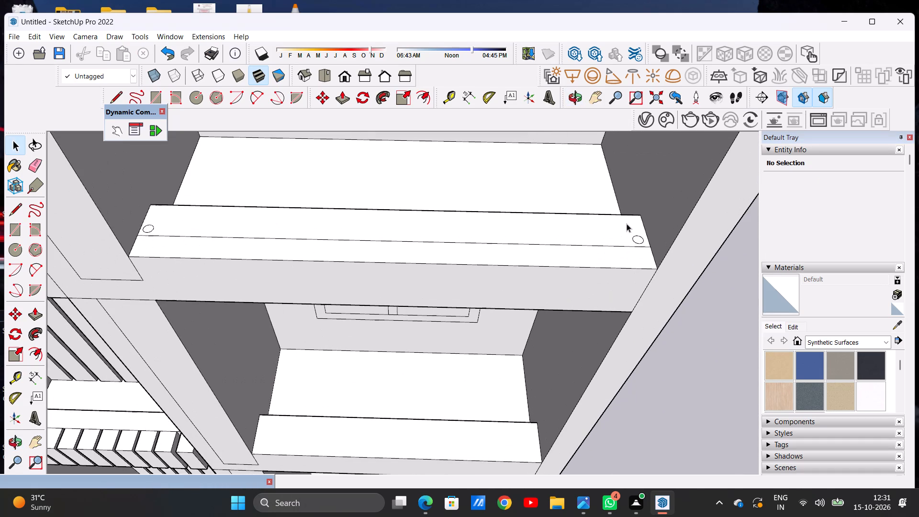
{"action": "scroll", "coordinate": [627, 251], "scroll_direction": "down", "scroll_amount": 10}
{"action": "middle_click_drag", "start_coordinate": [558, 243], "coordinate": [682, 228]}
{"action": "middle_click_drag", "start_coordinate": [682, 228], "coordinate": [604, 248]}
{"action": "scroll", "coordinate": [409, 316], "scroll_direction": "down", "scroll_amount": 14}
{"action": "middle_click_drag", "start_coordinate": [410, 314], "coordinate": [454, 259]}
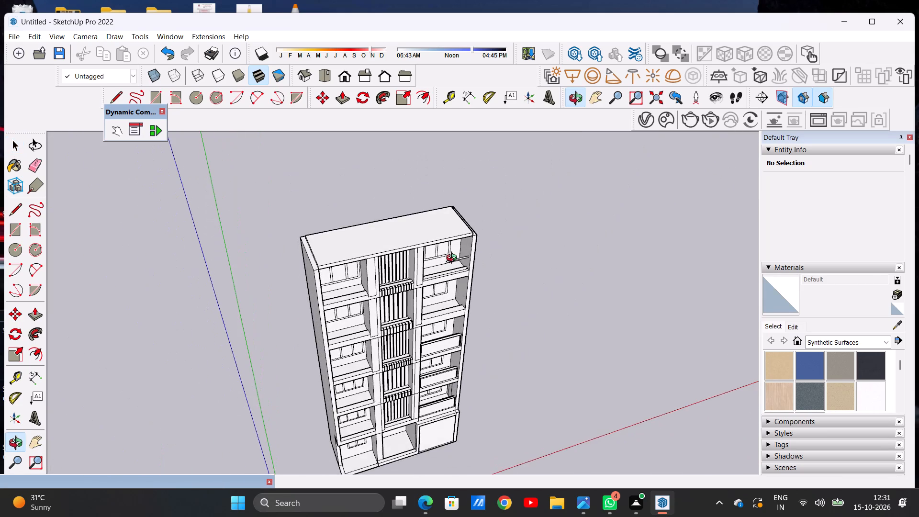
{"action": "middle_click_drag", "start_coordinate": [454, 259], "coordinate": [454, 258]}
{"action": "scroll", "coordinate": [459, 309], "scroll_direction": "up", "scroll_amount": 8}
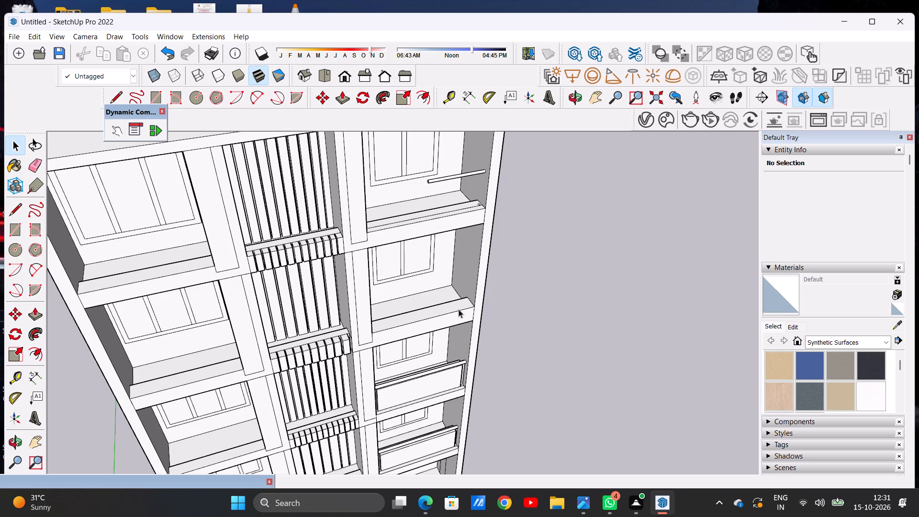
{"action": "scroll", "coordinate": [461, 313], "scroll_direction": "down", "scroll_amount": 8}
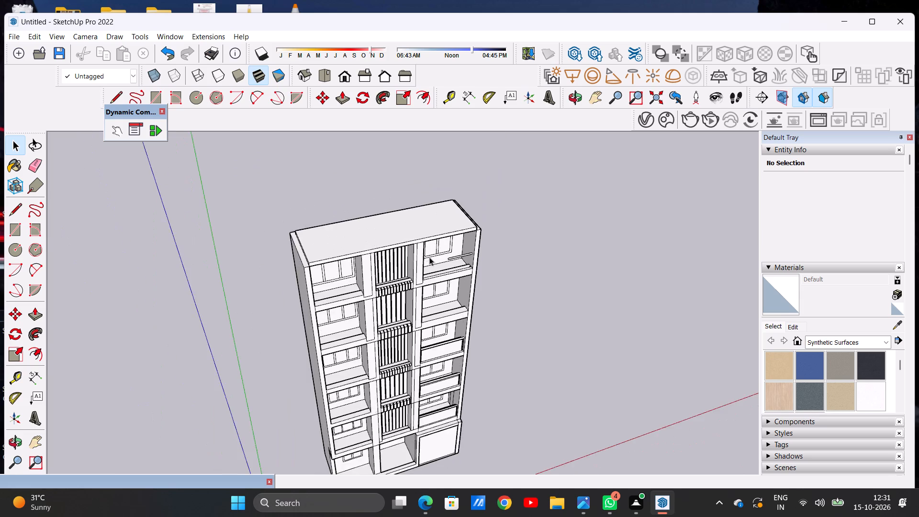
Extend the horizontal rod's free end with Push/Pull across the compartment to the side beside the slatted column.
{"action": "scroll", "coordinate": [434, 253], "scroll_direction": "up", "scroll_amount": 18}
{"action": "middle_click_drag", "start_coordinate": [468, 285], "coordinate": [511, 265]}
{"action": "scroll", "coordinate": [510, 227], "scroll_direction": "up", "scroll_amount": 4}
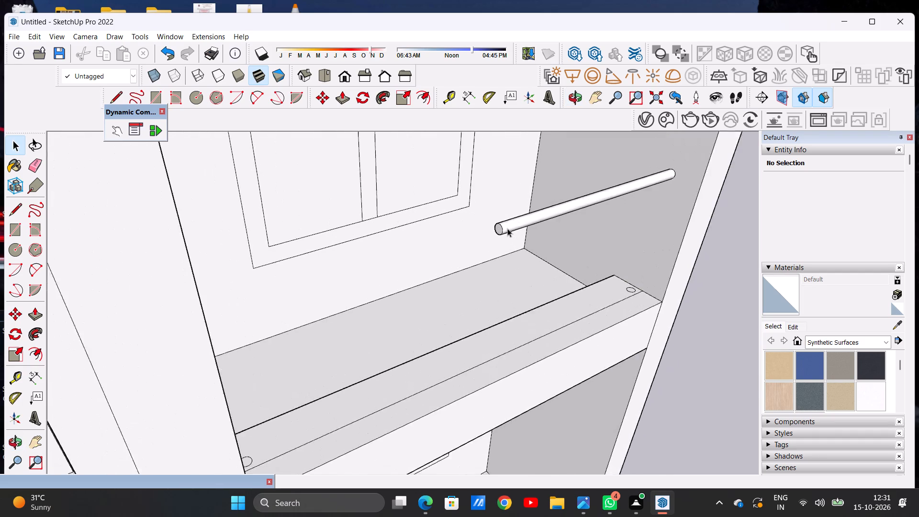
{"action": "scroll", "coordinate": [507, 228], "scroll_direction": "up", "scroll_amount": 3}
{"action": "key", "text": "p"}
{"action": "scroll", "coordinate": [491, 239], "scroll_direction": "up", "scroll_amount": 4}
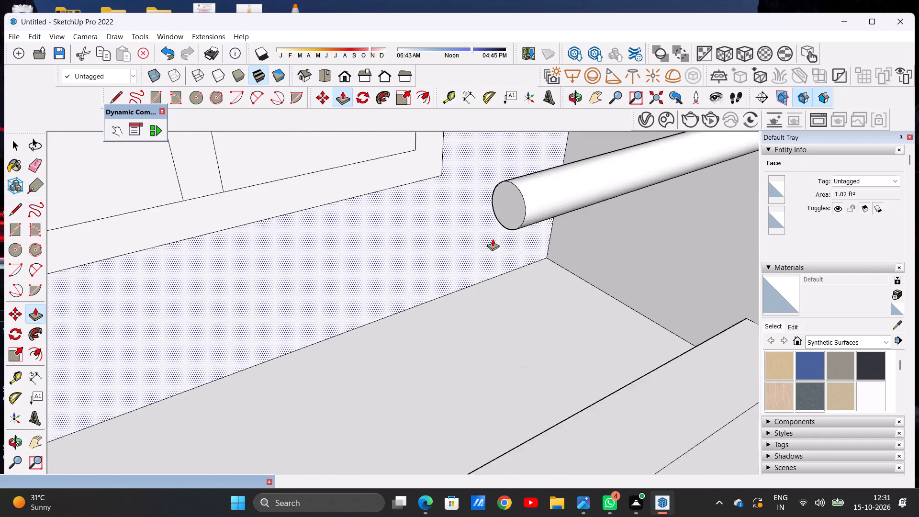
{"action": "scroll", "coordinate": [493, 239], "scroll_direction": "up", "scroll_amount": 4}
{"action": "scroll", "coordinate": [515, 224], "scroll_direction": "down", "scroll_amount": 5}
{"action": "left_click", "coordinate": [523, 202]}
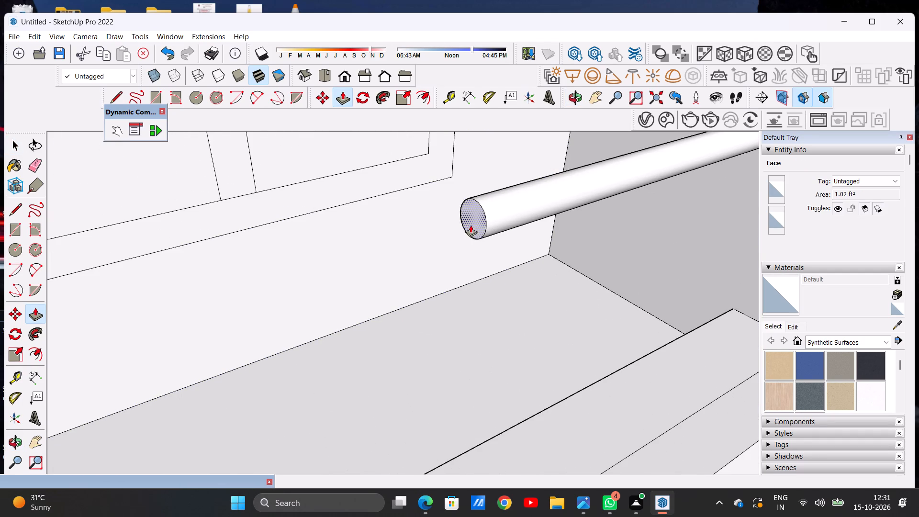
{"action": "scroll", "coordinate": [471, 228], "scroll_direction": "down", "scroll_amount": 19}
{"action": "middle_click_drag", "start_coordinate": [398, 262], "coordinate": [347, 258]}
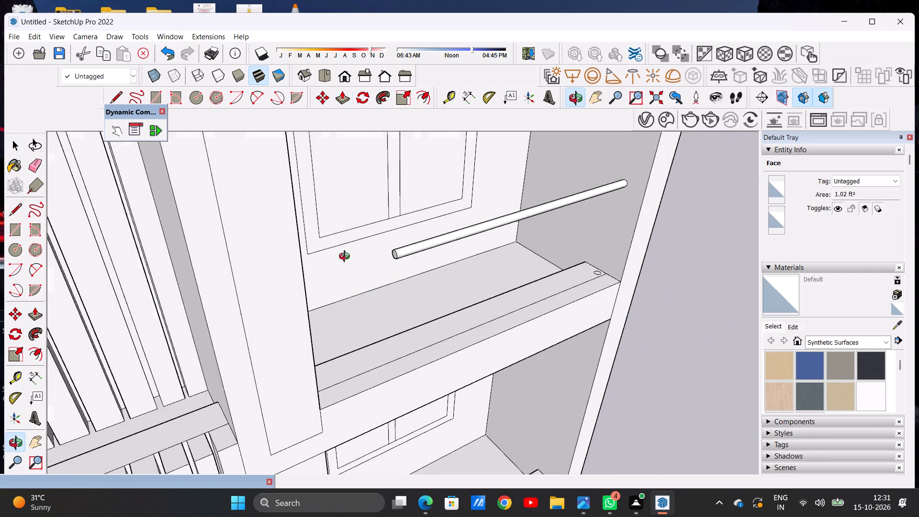
{"action": "middle_click_drag", "start_coordinate": [347, 258], "coordinate": [233, 239]}
{"action": "scroll", "coordinate": [229, 207], "scroll_direction": "up", "scroll_amount": 5}
{"action": "left_click", "coordinate": [219, 203]}
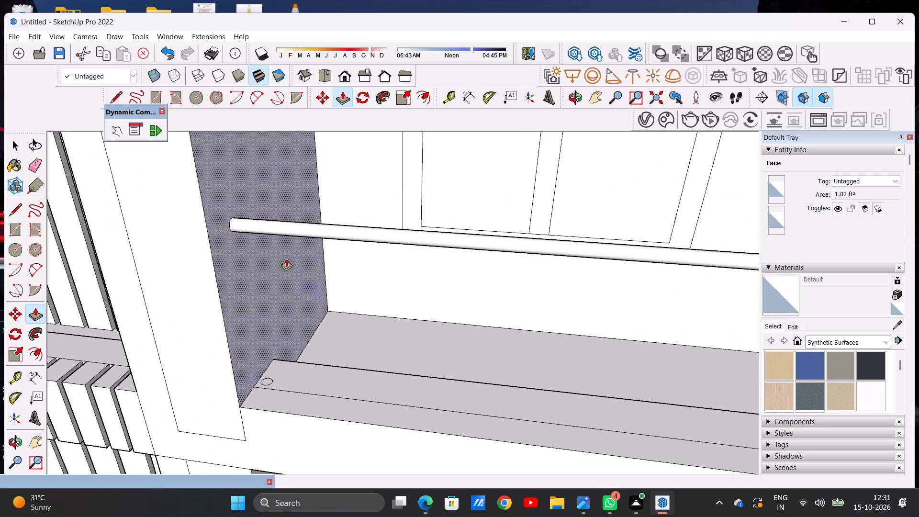
Push/Pull the circle beside the outer side panel up to the horizontal rod to form a vertical support.
{"action": "scroll", "coordinate": [286, 259], "scroll_direction": "down", "scroll_amount": 13}
{"action": "middle_click_drag", "start_coordinate": [359, 332], "coordinate": [482, 381]}
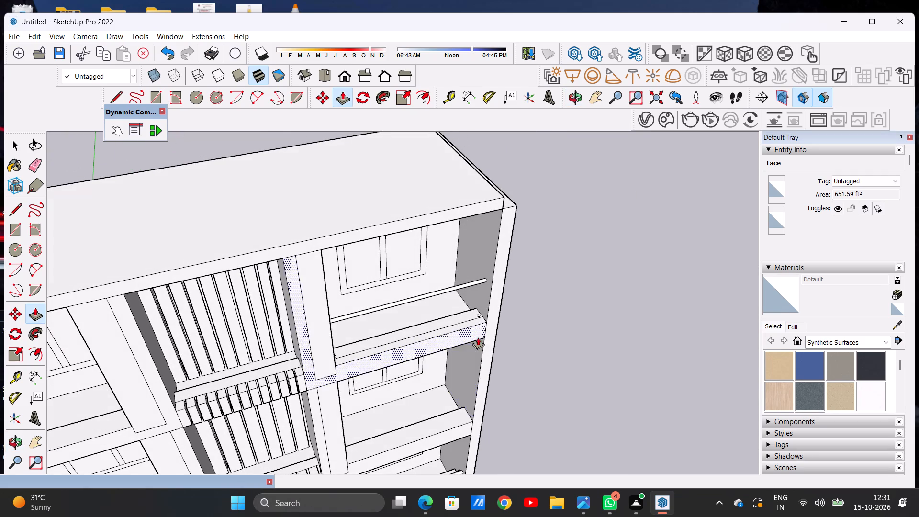
{"action": "scroll", "coordinate": [474, 334], "scroll_direction": "up", "scroll_amount": 15}
{"action": "scroll", "coordinate": [482, 293], "scroll_direction": "down", "scroll_amount": 1}
{"action": "scroll", "coordinate": [482, 293], "scroll_direction": "up", "scroll_amount": 8}
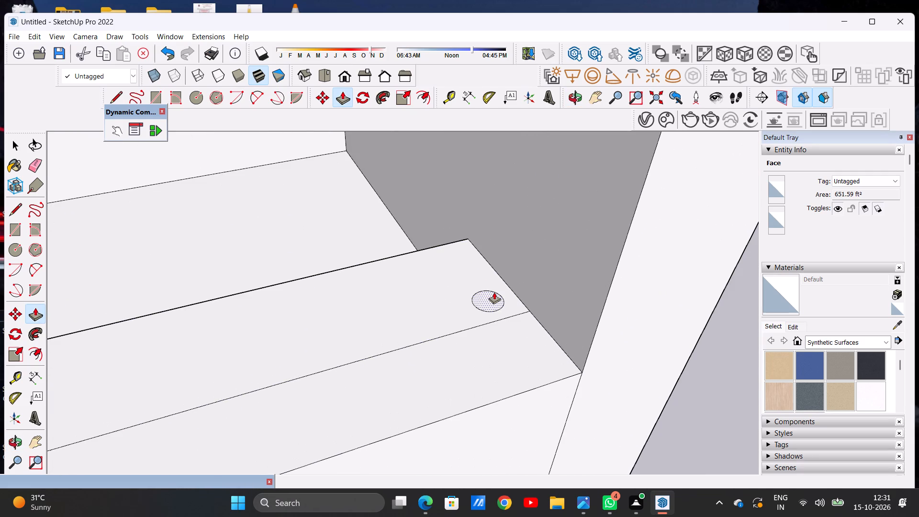
{"action": "left_click", "coordinate": [494, 292]}
{"action": "scroll", "coordinate": [494, 263], "scroll_direction": "down", "scroll_amount": 4}
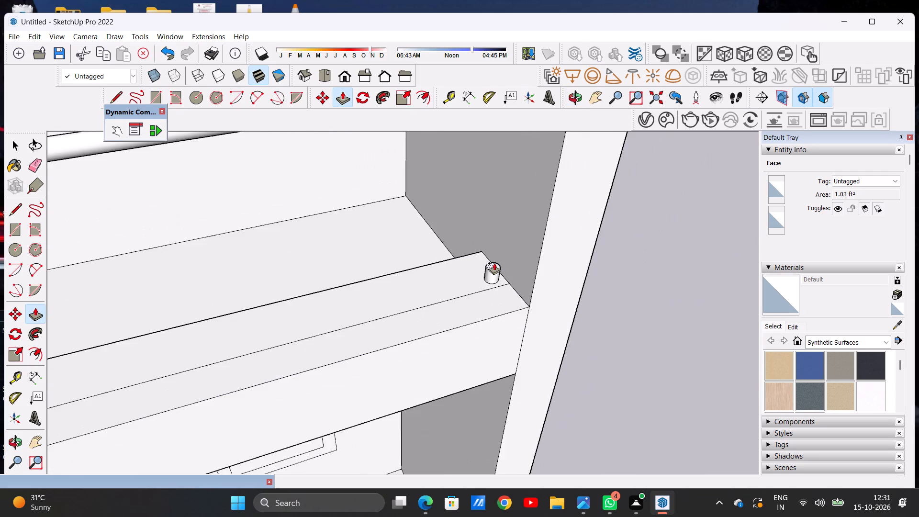
{"action": "scroll", "coordinate": [494, 263], "scroll_direction": "down", "scroll_amount": 15}
{"action": "scroll", "coordinate": [497, 200], "scroll_direction": "up", "scroll_amount": 9}
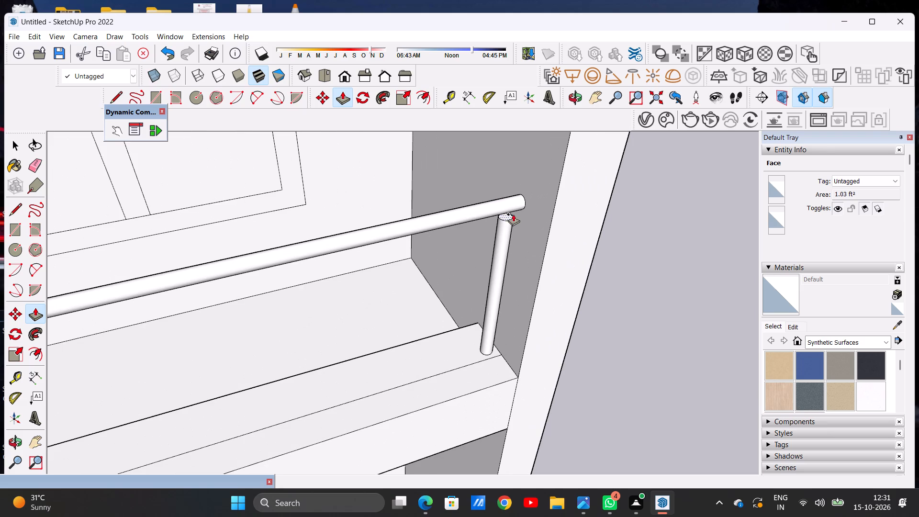
{"action": "left_click", "coordinate": [510, 204]}
Push/Pull the circle beside the slatted column up to the horizontal rod to form the second vertical support.
{"action": "scroll", "coordinate": [497, 257], "scroll_direction": "down", "scroll_amount": 14}
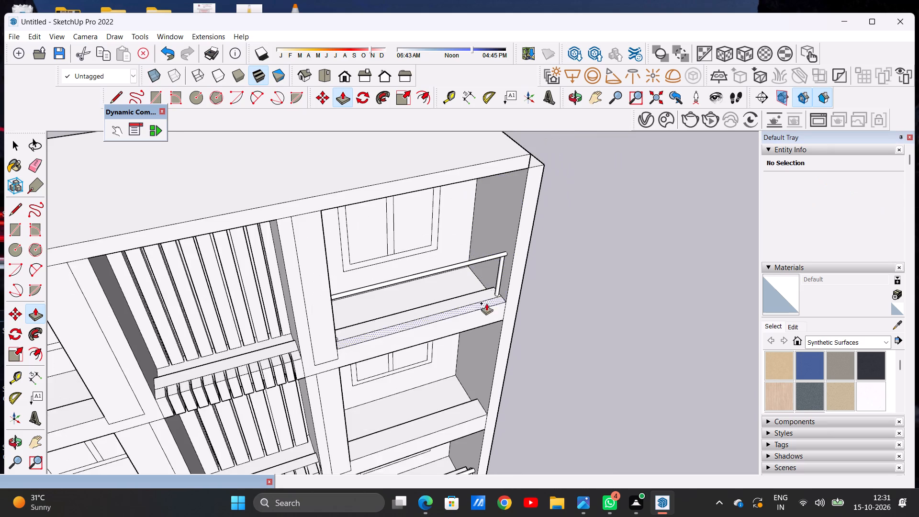
{"action": "middle_click_drag", "start_coordinate": [430, 320], "coordinate": [274, 345]}
{"action": "scroll", "coordinate": [320, 256], "scroll_direction": "up", "scroll_amount": 20}
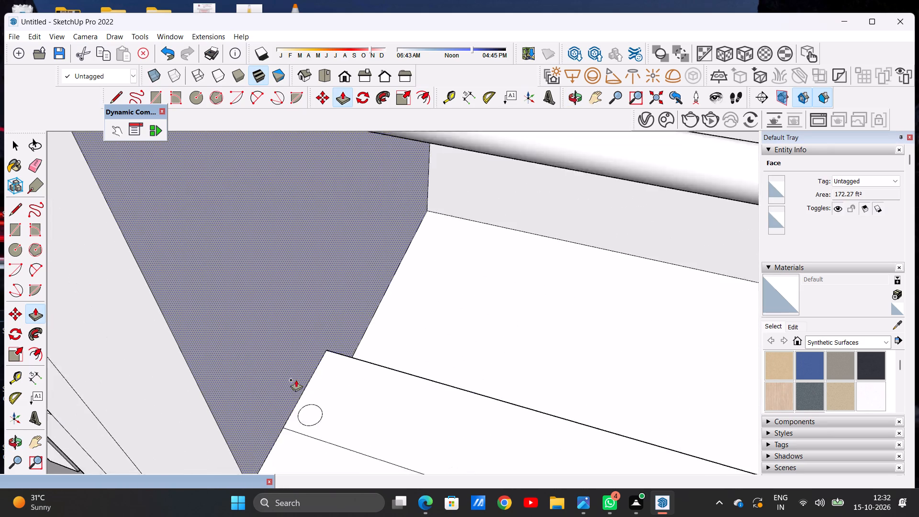
{"action": "scroll", "coordinate": [296, 380], "scroll_direction": "up", "scroll_amount": 3}
{"action": "left_click", "coordinate": [313, 427]}
{"action": "scroll", "coordinate": [318, 358], "scroll_direction": "down", "scroll_amount": 20}
{"action": "scroll", "coordinate": [318, 358], "scroll_direction": "down", "scroll_amount": 1}
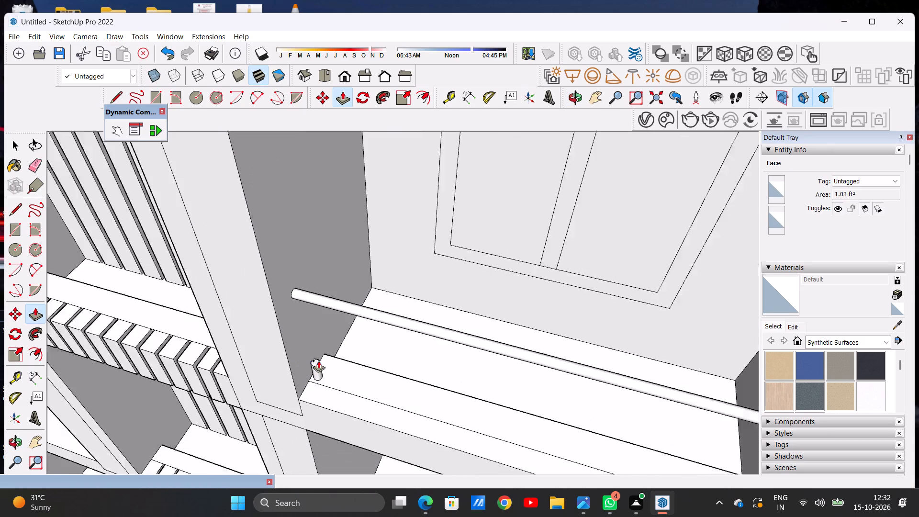
{"action": "scroll", "coordinate": [318, 360], "scroll_direction": "down", "scroll_amount": 1}
{"action": "scroll", "coordinate": [314, 321], "scroll_direction": "up", "scroll_amount": 12}
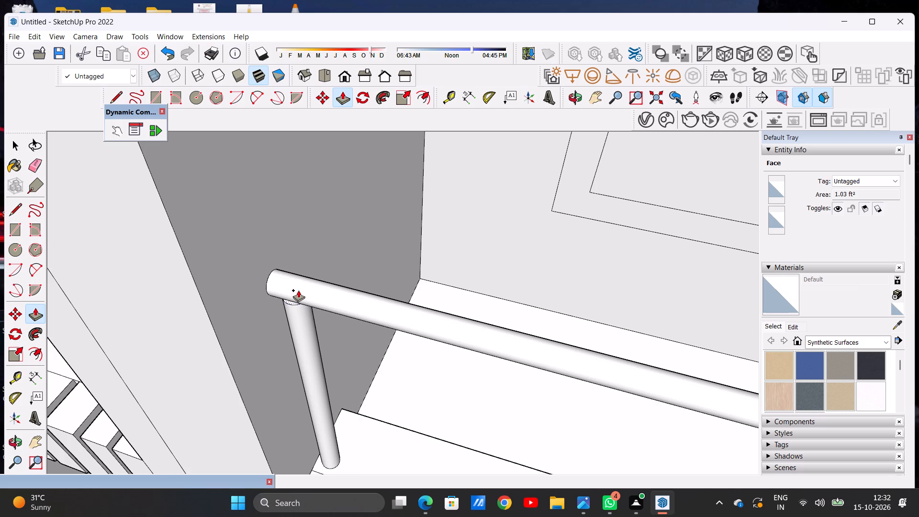
{"action": "middle_click_drag", "start_coordinate": [295, 327], "coordinate": [368, 261]}
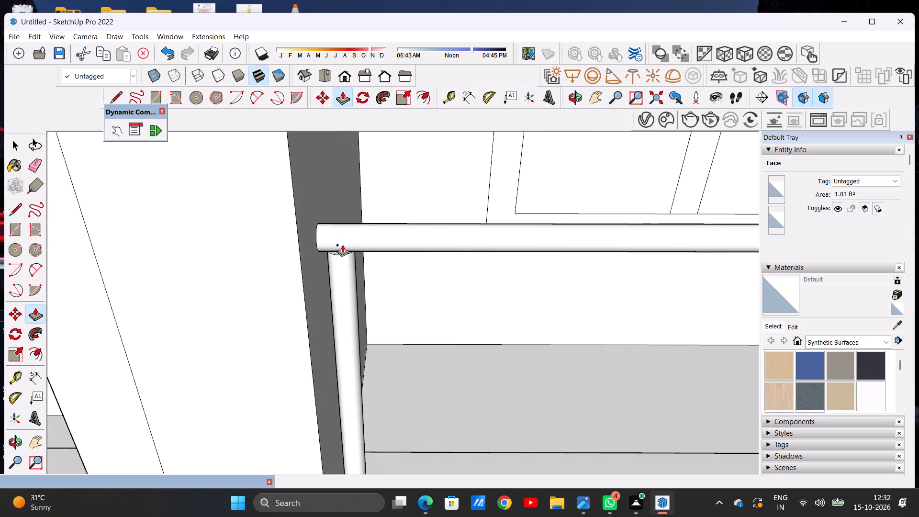
{"action": "left_click", "coordinate": [351, 233]}
{"action": "key", "text": "space"}
Examine the rod and its two vertical supports within the upper compartment and the surrounding shelving unit.
{"action": "scroll", "coordinate": [357, 323], "scroll_direction": "down", "scroll_amount": 6}
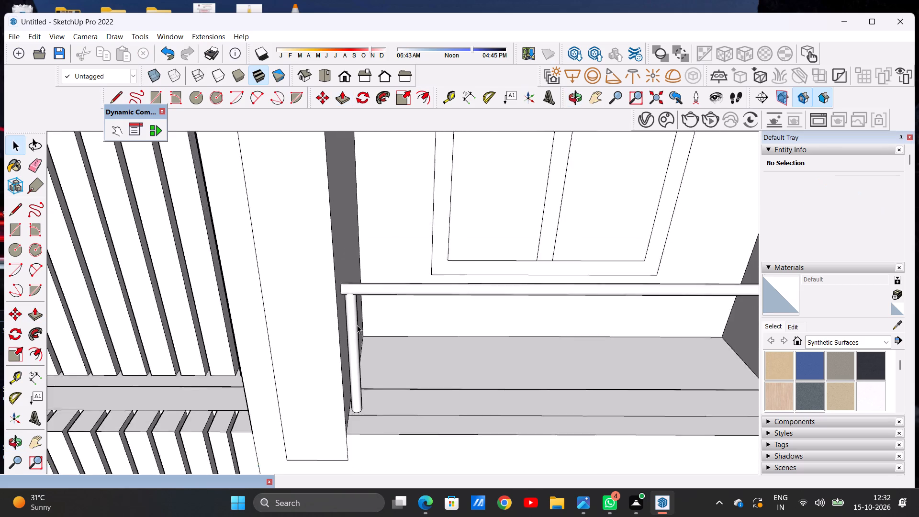
{"action": "scroll", "coordinate": [357, 325], "scroll_direction": "down", "scroll_amount": 20}
{"action": "scroll", "coordinate": [357, 325], "scroll_direction": "down", "scroll_amount": 1}
{"action": "scroll", "coordinate": [468, 334], "scroll_direction": "up", "scroll_amount": 7}
{"action": "middle_click_drag", "start_coordinate": [451, 332], "coordinate": [444, 380]}
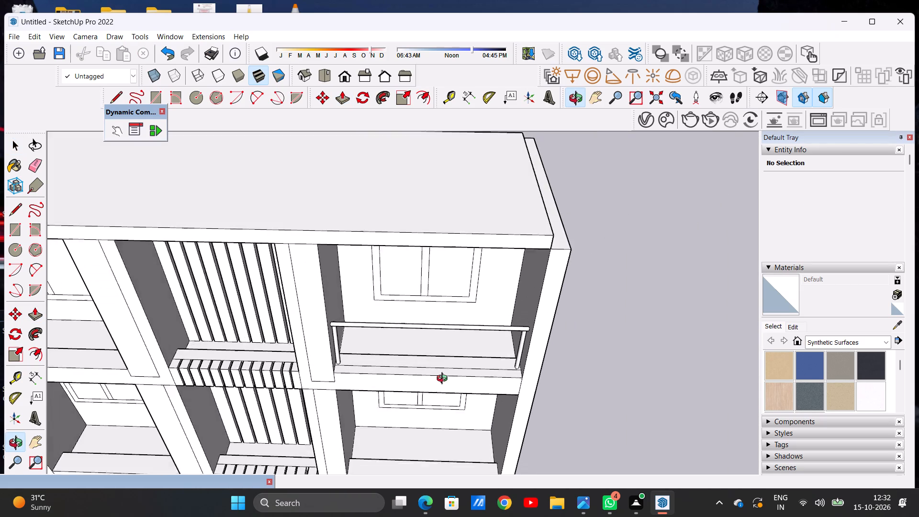
{"action": "middle_click_drag", "start_coordinate": [444, 380], "coordinate": [454, 382]}
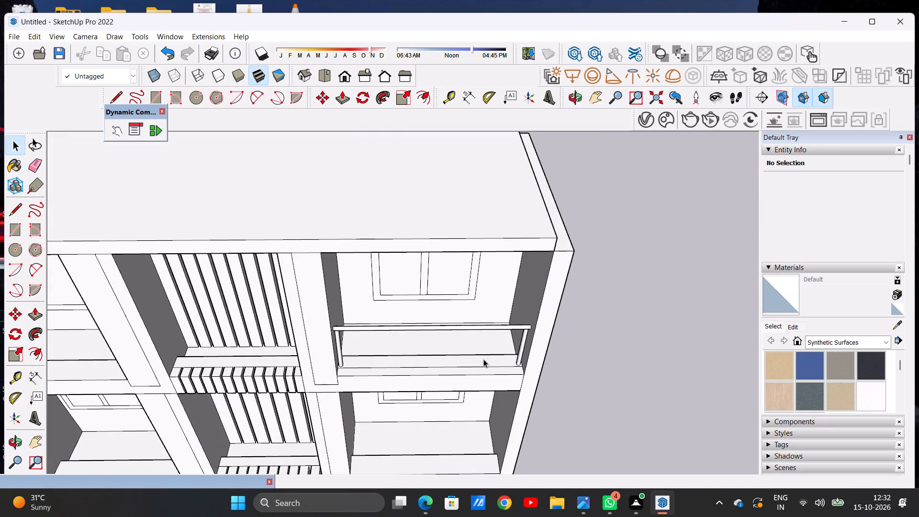
{"action": "scroll", "coordinate": [521, 352], "scroll_direction": "up", "scroll_amount": 12}
{"action": "scroll", "coordinate": [514, 366], "scroll_direction": "down", "scroll_amount": 14}
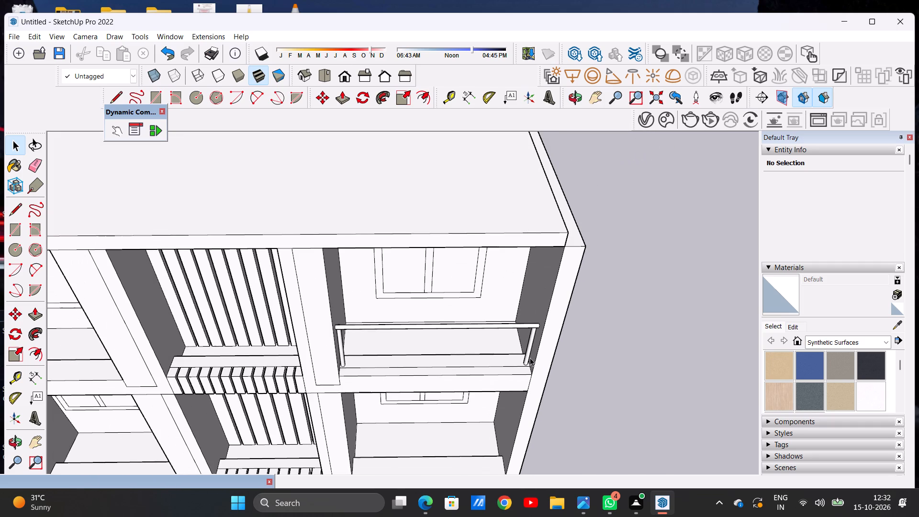
{"action": "scroll", "coordinate": [464, 362], "scroll_direction": "down", "scroll_amount": 2}
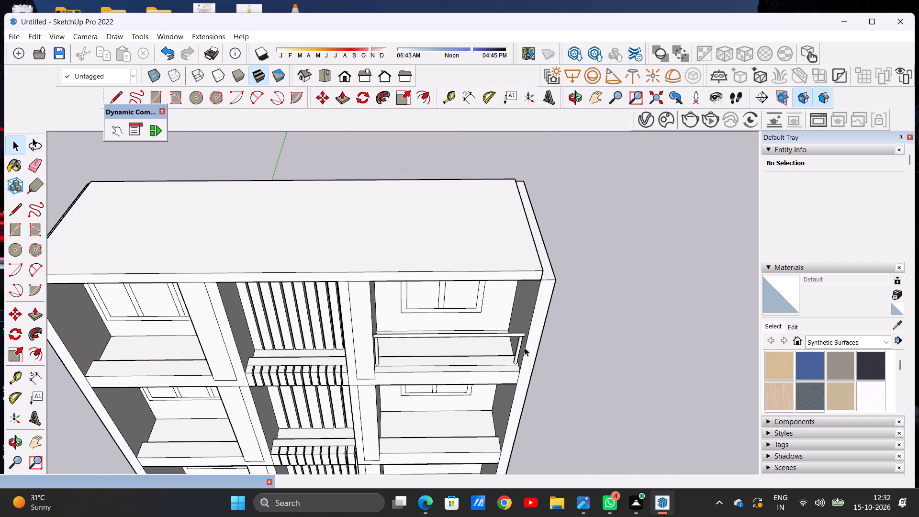
Draw a line about 4' 9 1/2" long across the depth of the raised strip, just inside the support at the outer side panel.
{"action": "scroll", "coordinate": [518, 346], "scroll_direction": "up", "scroll_amount": 13}
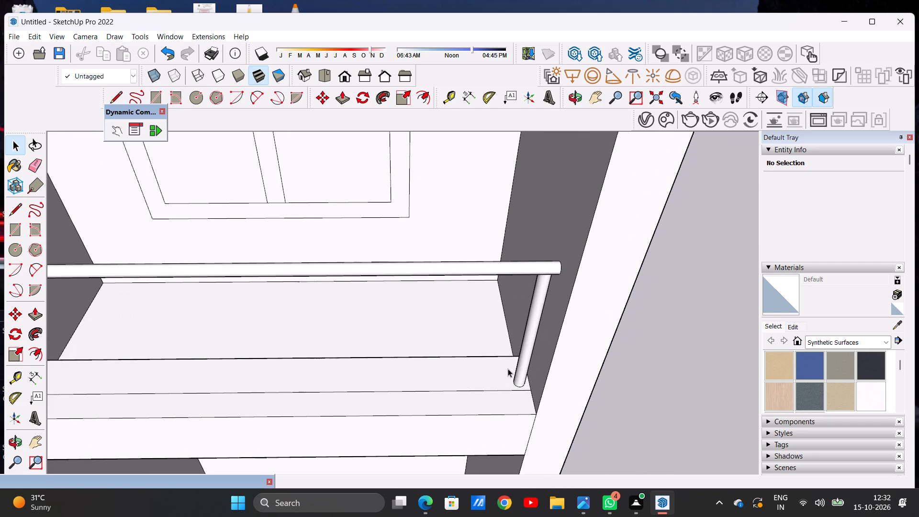
{"action": "key", "text": "l"}
{"action": "scroll", "coordinate": [503, 379], "scroll_direction": "up", "scroll_amount": 6}
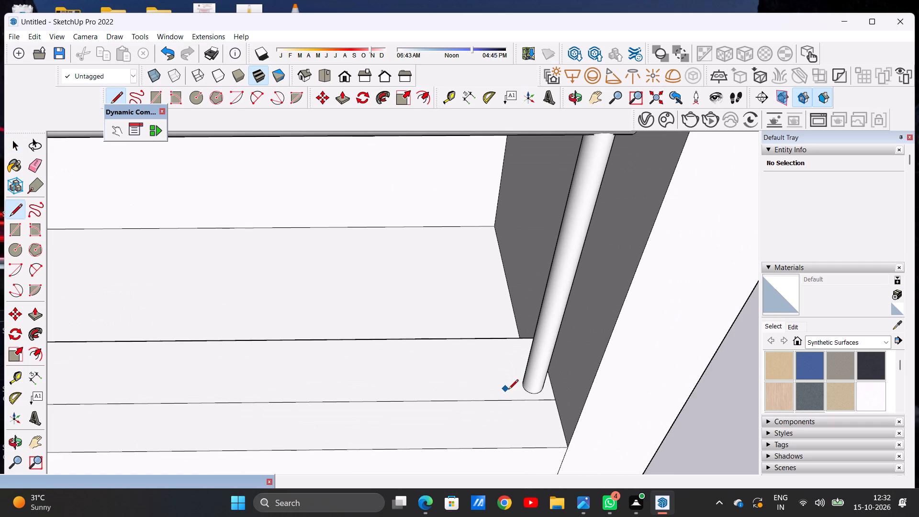
{"action": "scroll", "coordinate": [508, 390], "scroll_direction": "up", "scroll_amount": 10}
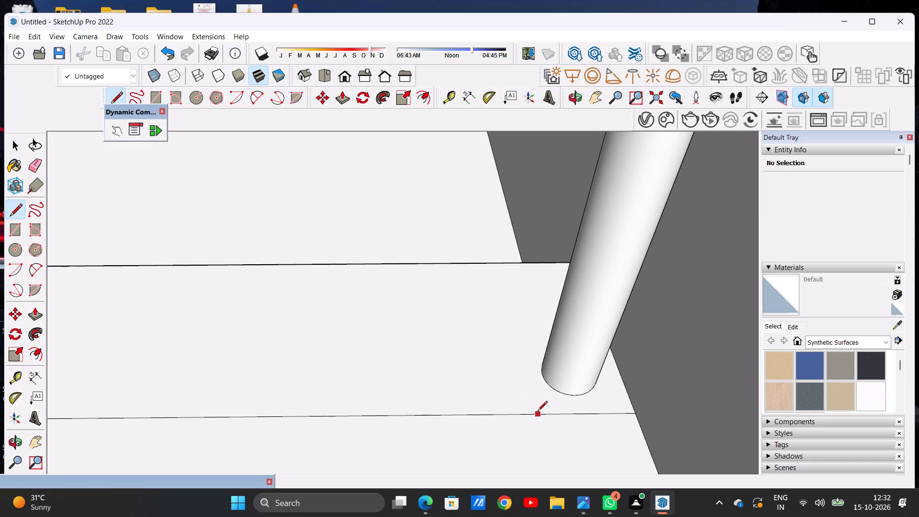
{"action": "left_click", "coordinate": [538, 412]}
{"action": "left_click", "coordinate": [503, 262]}
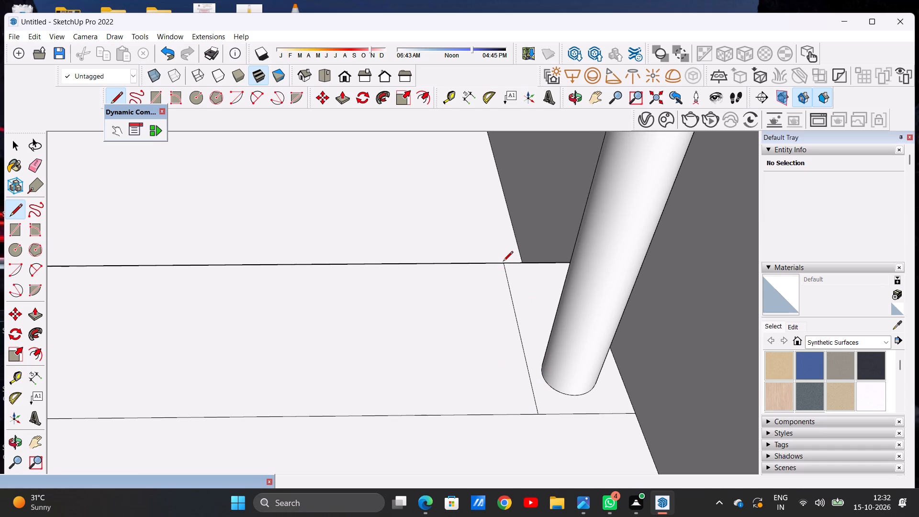
{"action": "key", "text": "space"}
Move the new cross line along the strip's front edge closer to the support beside the outer side panel.
{"action": "scroll", "coordinate": [538, 401], "scroll_direction": "up", "scroll_amount": 6}
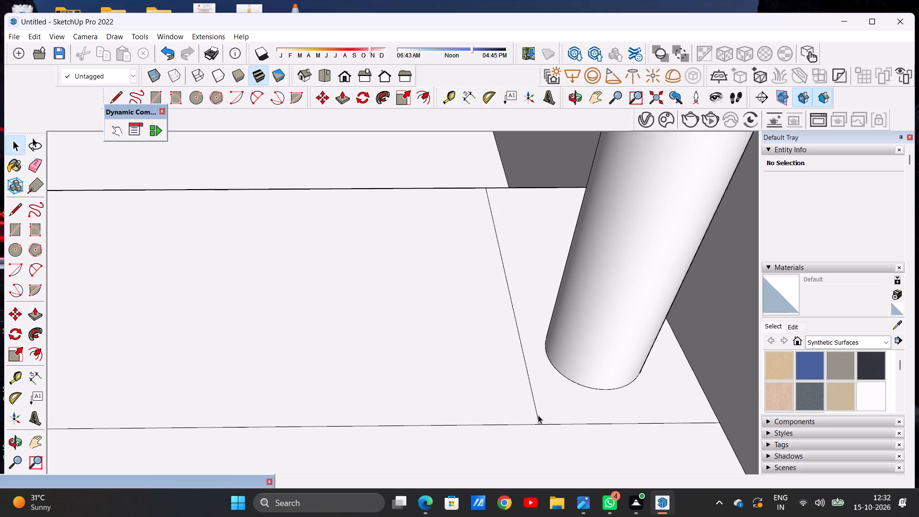
{"action": "left_click", "coordinate": [537, 417]}
{"action": "key", "text": "space"}
{"action": "type", "text": "m"}
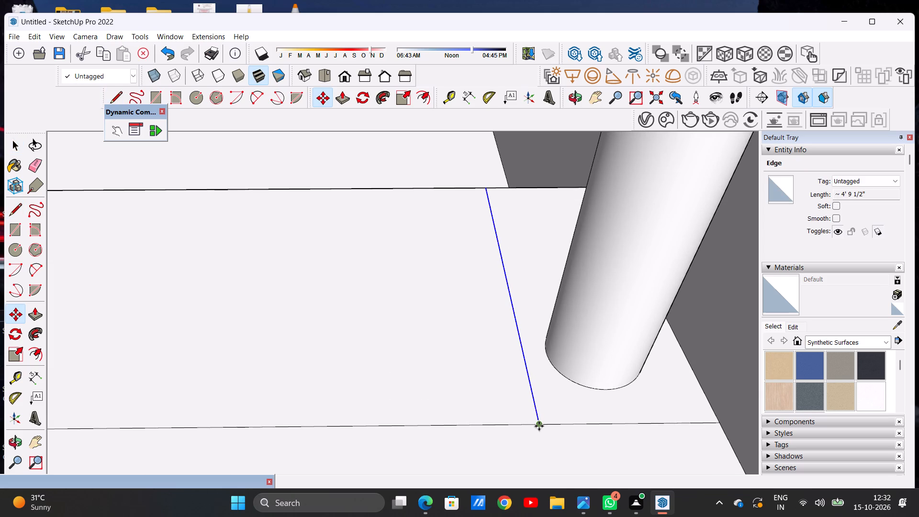
{"action": "left_click", "coordinate": [539, 426]}
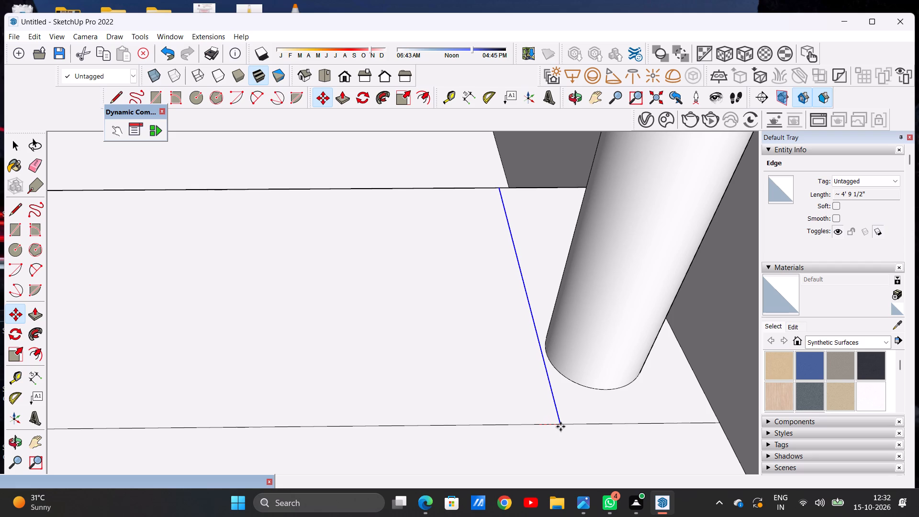
{"action": "left_click", "coordinate": [560, 427]}
{"action": "key", "text": "space"}
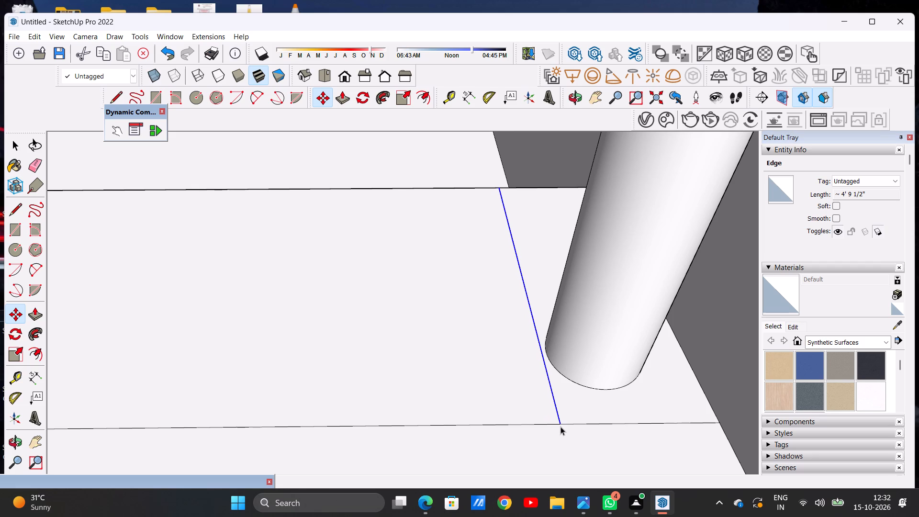
Draw a matching line about 4' 9 1/2" long across the raised strip, just inside the support beside the slatted column.
{"action": "scroll", "coordinate": [500, 274], "scroll_direction": "down", "scroll_amount": 20}
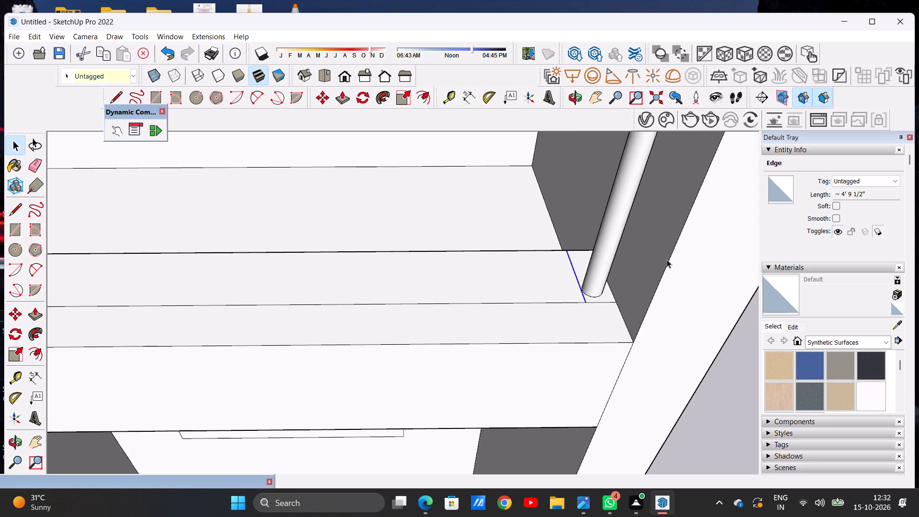
{"action": "scroll", "coordinate": [667, 259], "scroll_direction": "down", "scroll_amount": 10}
{"action": "scroll", "coordinate": [288, 270], "scroll_direction": "up", "scroll_amount": 7}
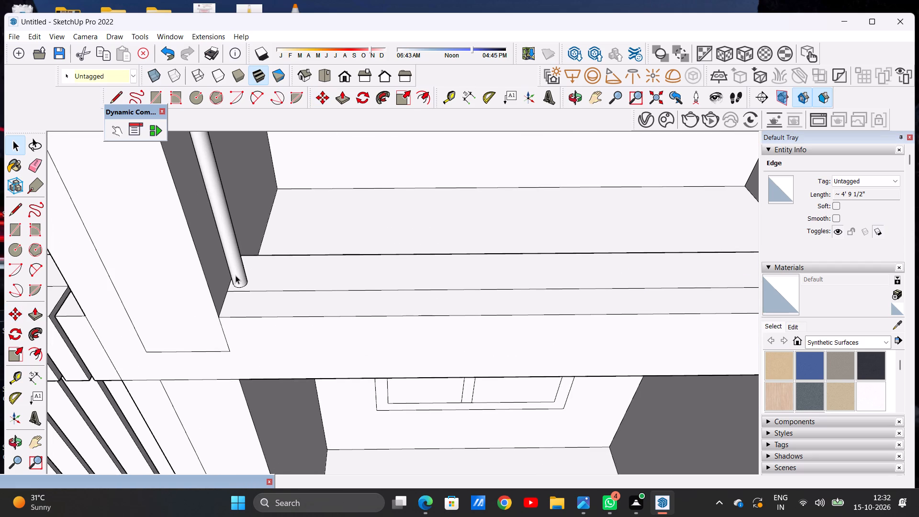
{"action": "key", "text": "l"}
{"action": "scroll", "coordinate": [276, 286], "scroll_direction": "up", "scroll_amount": 12}
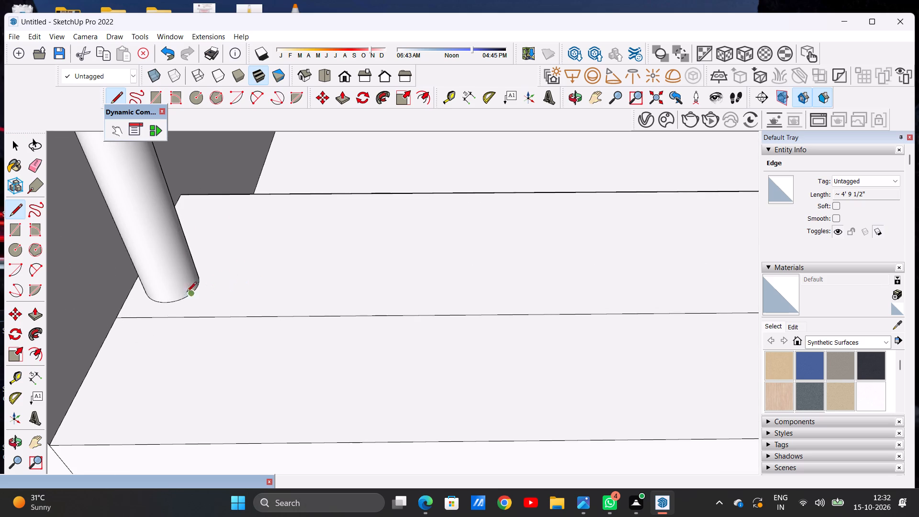
{"action": "left_click", "coordinate": [213, 314]}
{"action": "left_click", "coordinate": [255, 194]}
{"action": "key", "text": "space"}
Move the second cross line along the strip's front edge closer to the support beside the slatted column.
{"action": "scroll", "coordinate": [262, 205], "scroll_direction": "down", "scroll_amount": 5}
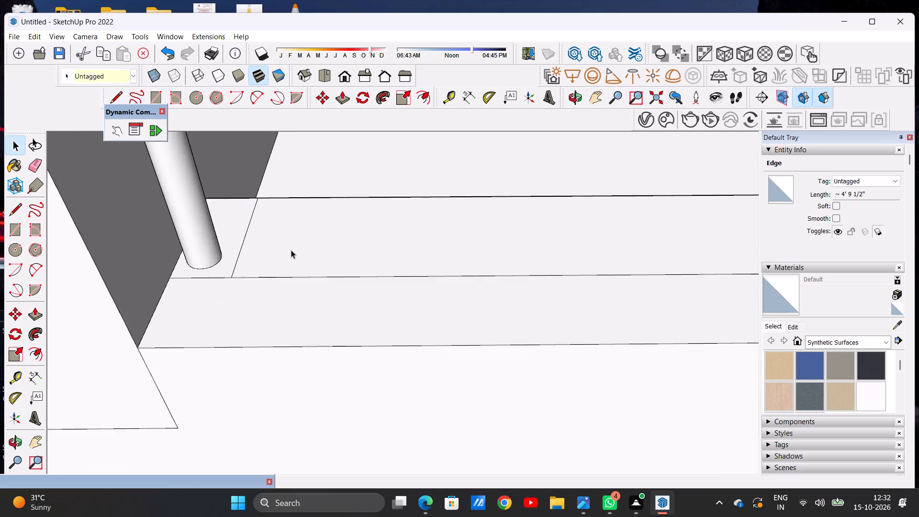
{"action": "scroll", "coordinate": [291, 250], "scroll_direction": "down", "scroll_amount": 6}
{"action": "scroll", "coordinate": [234, 218], "scroll_direction": "up", "scroll_amount": 8}
{"action": "scroll", "coordinate": [259, 277], "scroll_direction": "up", "scroll_amount": 17}
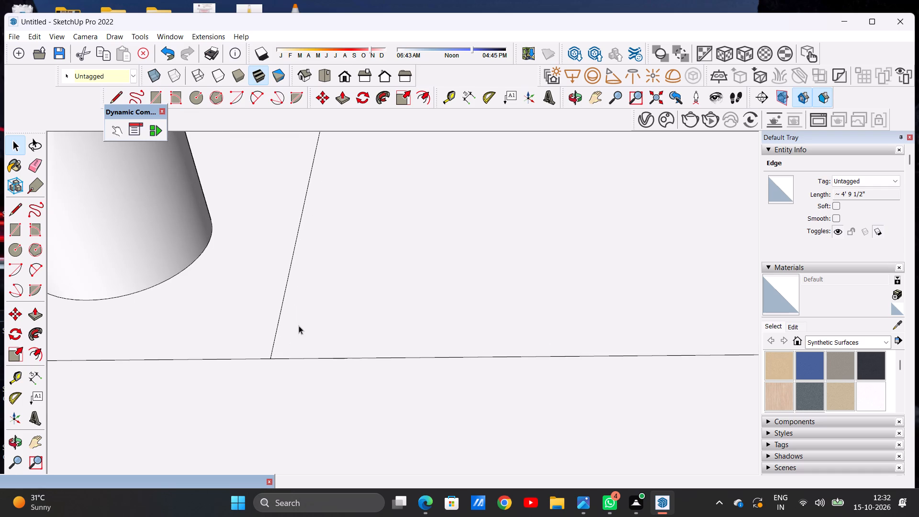
{"action": "left_click", "coordinate": [274, 336]}
{"action": "scroll", "coordinate": [371, 331], "scroll_direction": "down", "scroll_amount": 17}
{"action": "scroll", "coordinate": [371, 342], "scroll_direction": "up", "scroll_amount": 7}
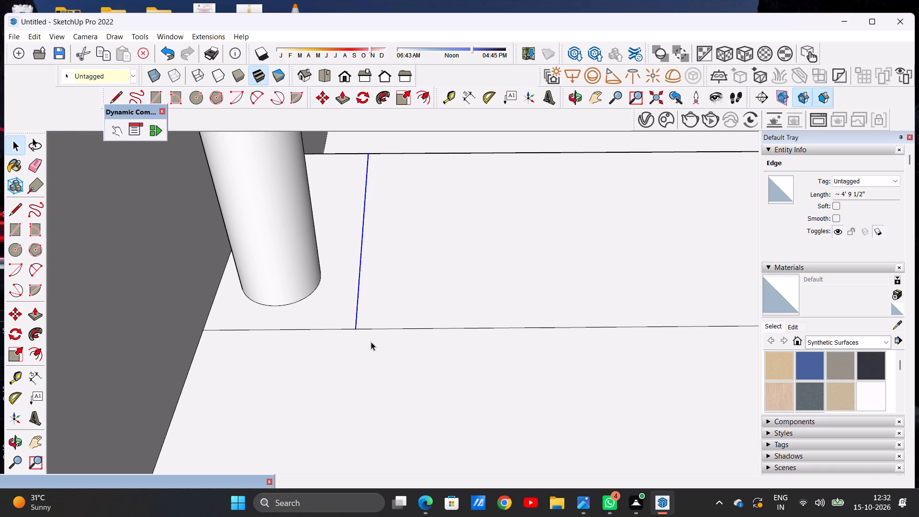
{"action": "key", "text": "m"}
{"action": "scroll", "coordinate": [349, 340], "scroll_direction": "up", "scroll_amount": 6}
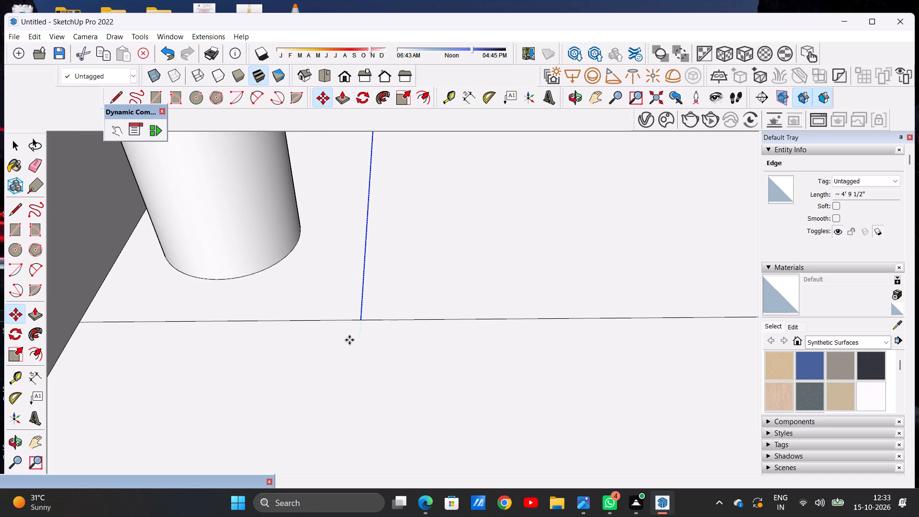
{"action": "left_click", "coordinate": [360, 325]}
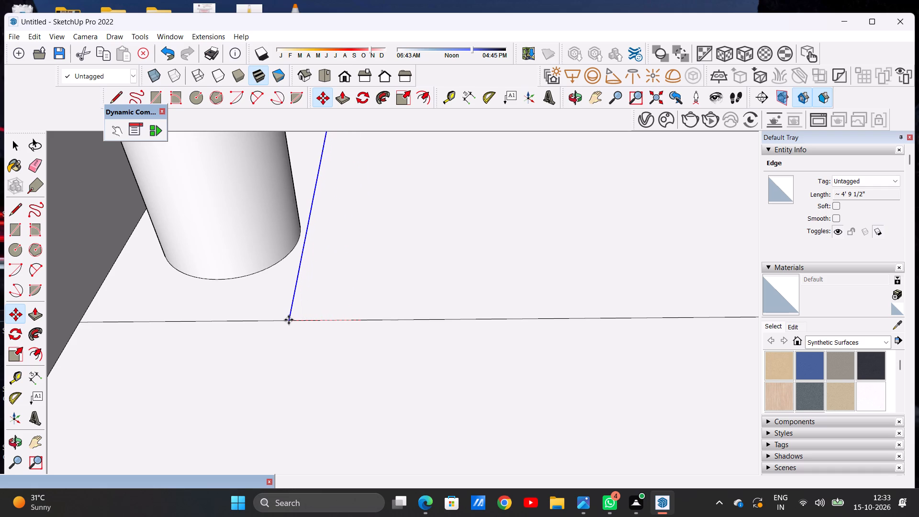
{"action": "left_click", "coordinate": [287, 321]}
{"action": "key", "text": "space"}
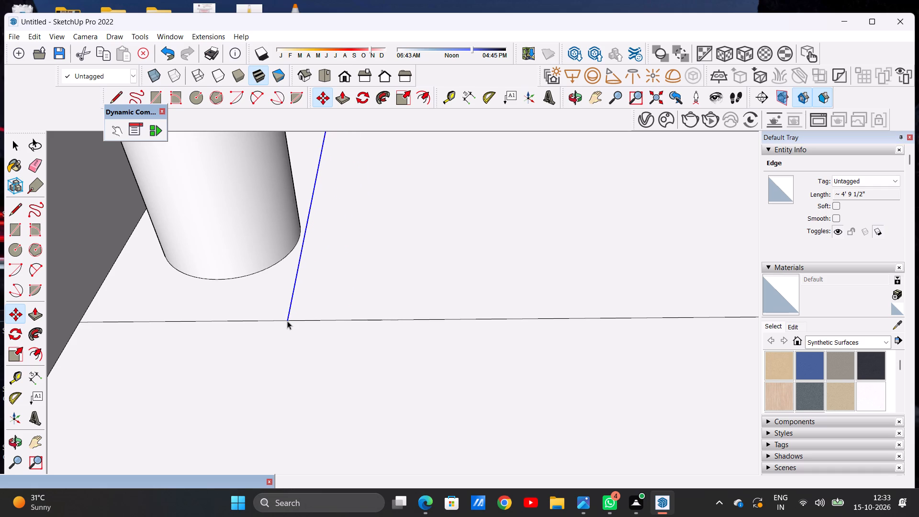
Push/Pull the top face of the strip section between the two round supports upward to form a panel ending just beneath the rod.
{"action": "scroll", "coordinate": [321, 304], "scroll_direction": "down", "scroll_amount": 20}
{"action": "scroll", "coordinate": [321, 304], "scroll_direction": "down", "scroll_amount": 7}
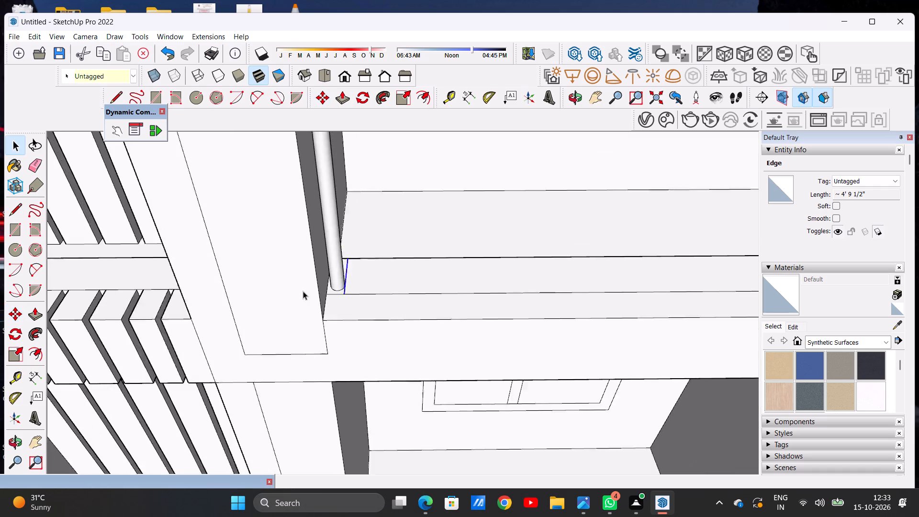
{"action": "scroll", "coordinate": [303, 291], "scroll_direction": "down", "scroll_amount": 18}
{"action": "left_click", "coordinate": [594, 268]}
{"action": "scroll", "coordinate": [352, 279], "scroll_direction": "up", "scroll_amount": 5}
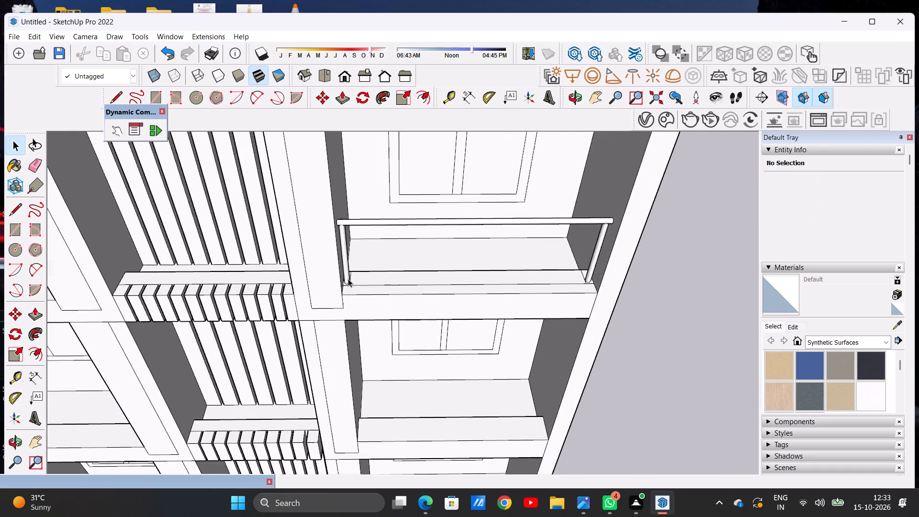
{"action": "scroll", "coordinate": [348, 279], "scroll_direction": "up", "scroll_amount": 8}
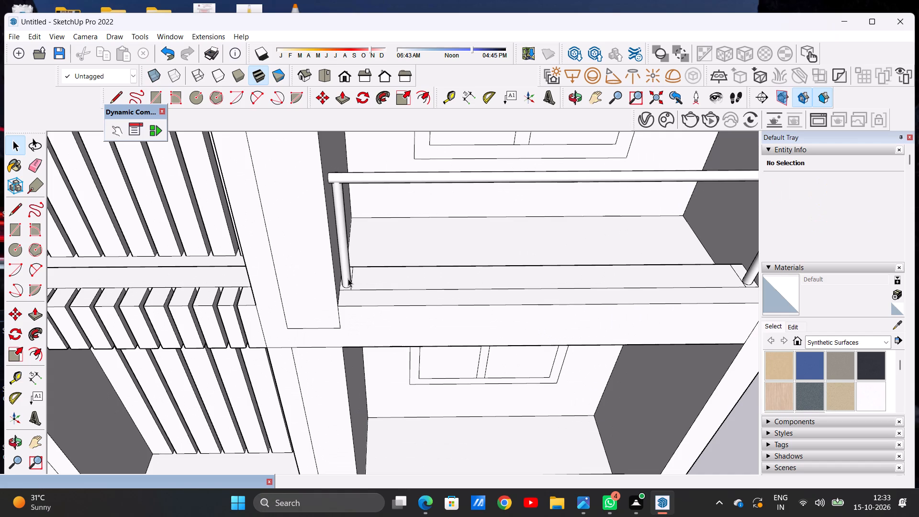
{"action": "key", "text": "p"}
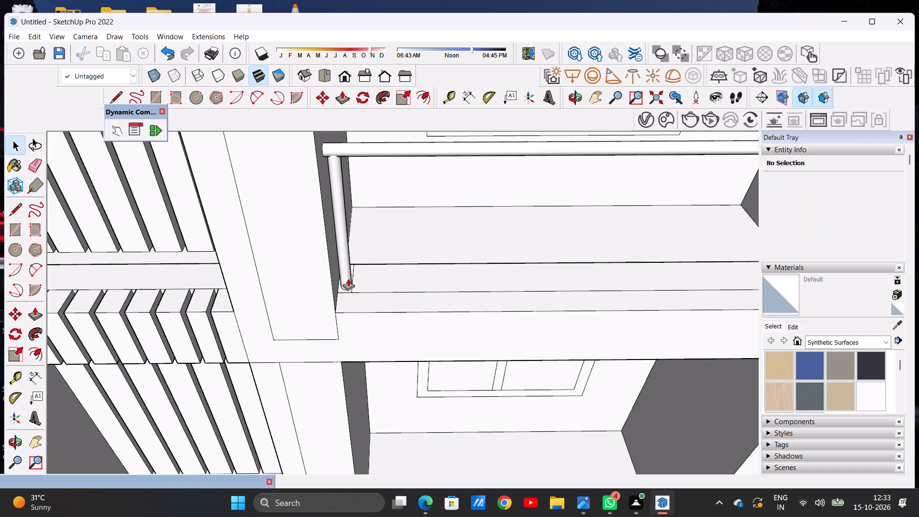
{"action": "left_click", "coordinate": [383, 272]}
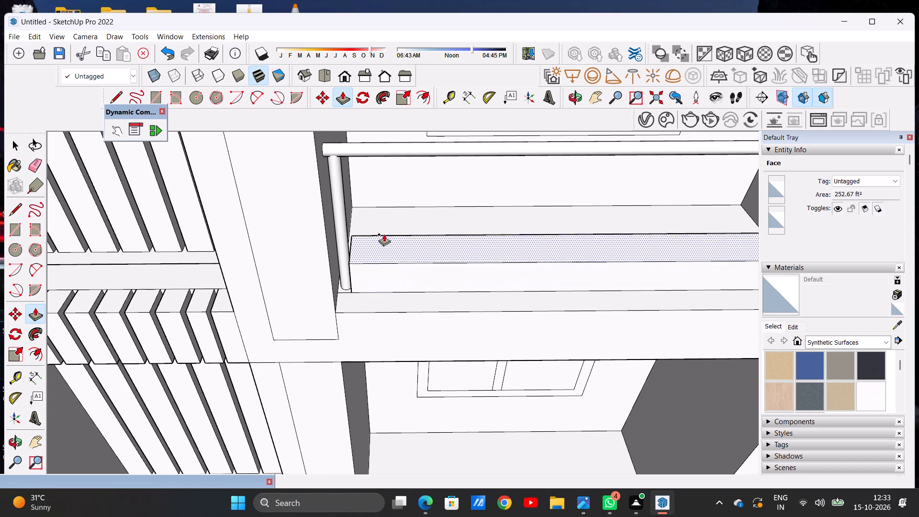
{"action": "scroll", "coordinate": [376, 214], "scroll_direction": "down", "scroll_amount": 5}
{"action": "scroll", "coordinate": [370, 188], "scroll_direction": "up", "scroll_amount": 13}
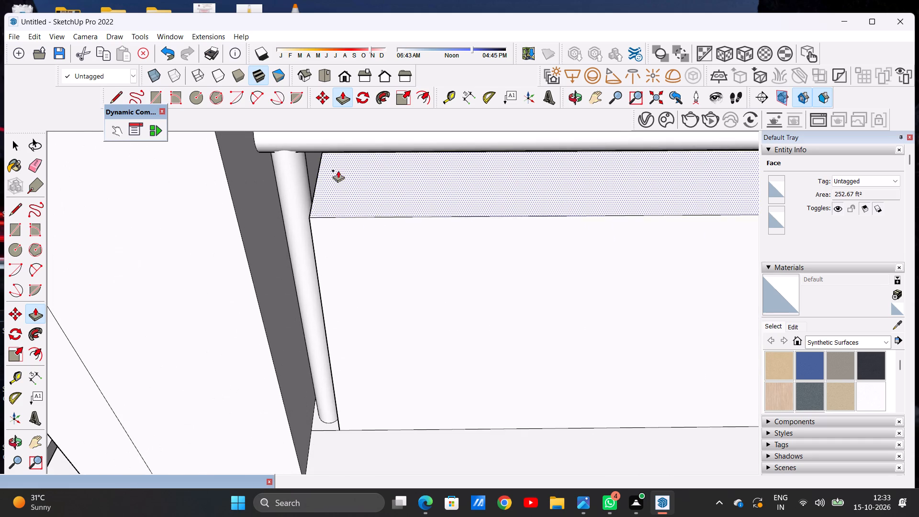
{"action": "middle_click_drag", "start_coordinate": [381, 265], "coordinate": [393, 216]}
{"action": "scroll", "coordinate": [381, 227], "scroll_direction": "down", "scroll_amount": 12}
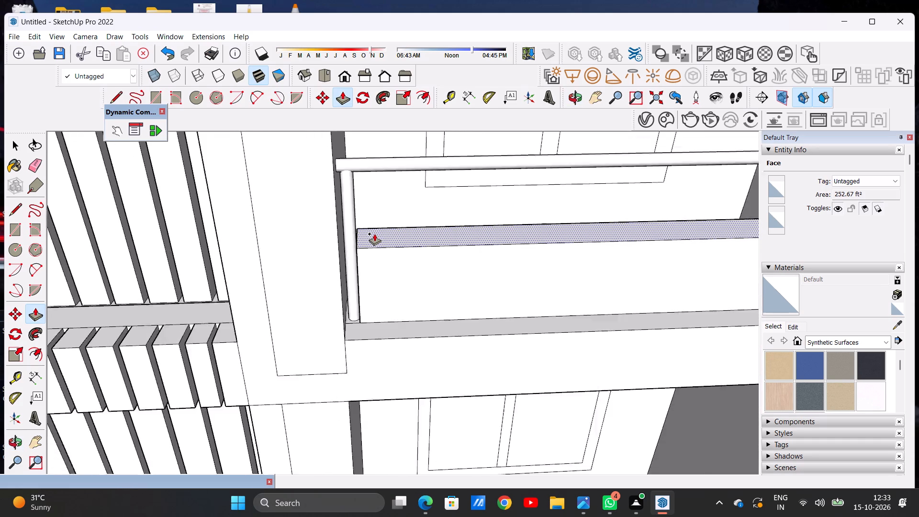
{"action": "scroll", "coordinate": [374, 234], "scroll_direction": "down", "scroll_amount": 4}
{"action": "middle_click_drag", "start_coordinate": [403, 209], "coordinate": [369, 221]}
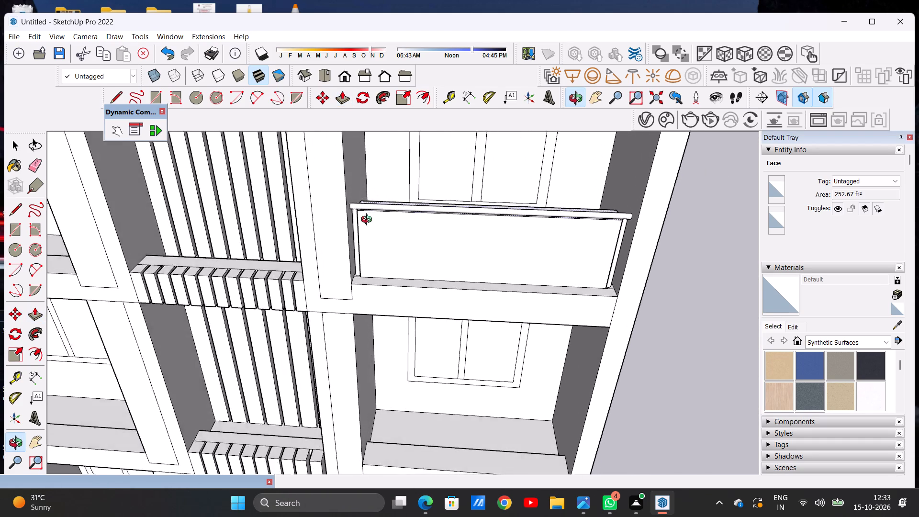
{"action": "middle_click_drag", "start_coordinate": [369, 221], "coordinate": [363, 228]}
{"action": "scroll", "coordinate": [357, 225], "scroll_direction": "up", "scroll_amount": 11}
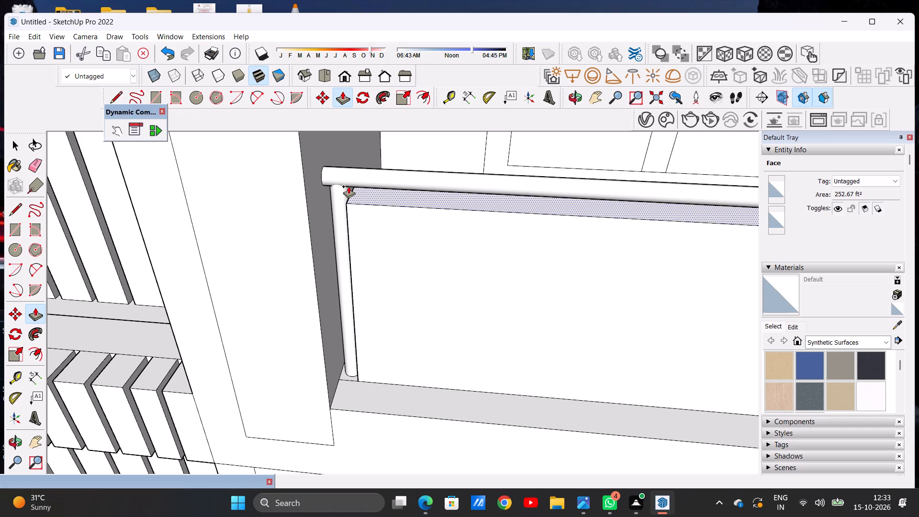
{"action": "left_click", "coordinate": [348, 186]}
{"action": "key", "text": "space"}
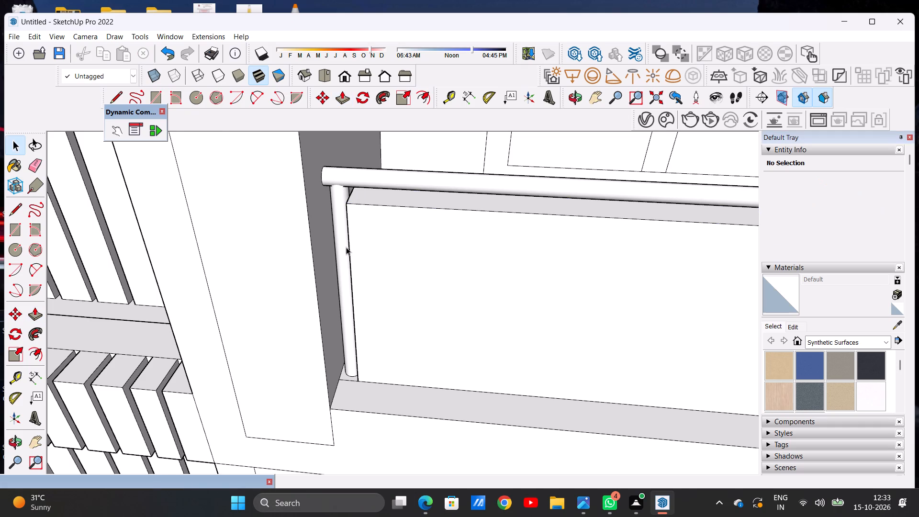
Examine the raised panel and its rail up close and against the whole front of the shelving unit.
{"action": "scroll", "coordinate": [346, 248], "scroll_direction": "down", "scroll_amount": 20}
{"action": "middle_click_drag", "start_coordinate": [480, 259], "coordinate": [488, 212]}
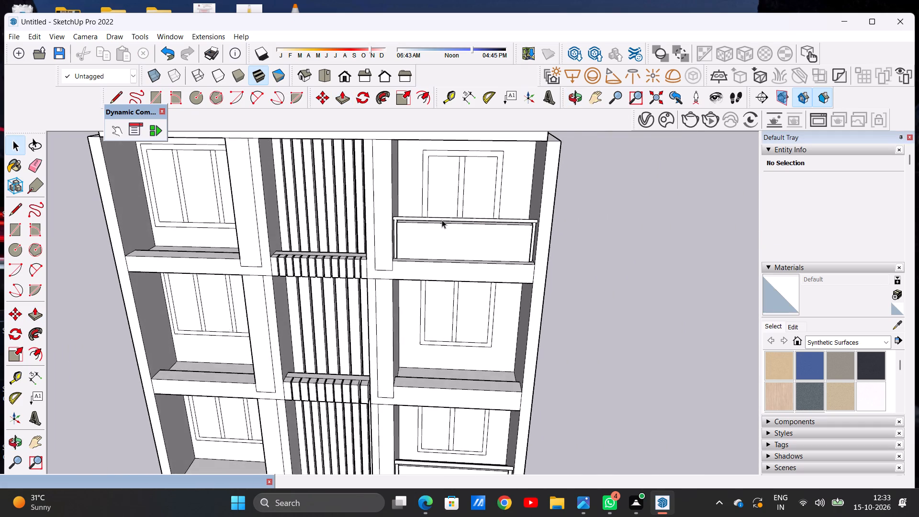
{"action": "scroll", "coordinate": [442, 220], "scroll_direction": "up", "scroll_amount": 17}
{"action": "scroll", "coordinate": [457, 281], "scroll_direction": "down", "scroll_amount": 4}
{"action": "middle_click_drag", "start_coordinate": [488, 310], "coordinate": [487, 231]}
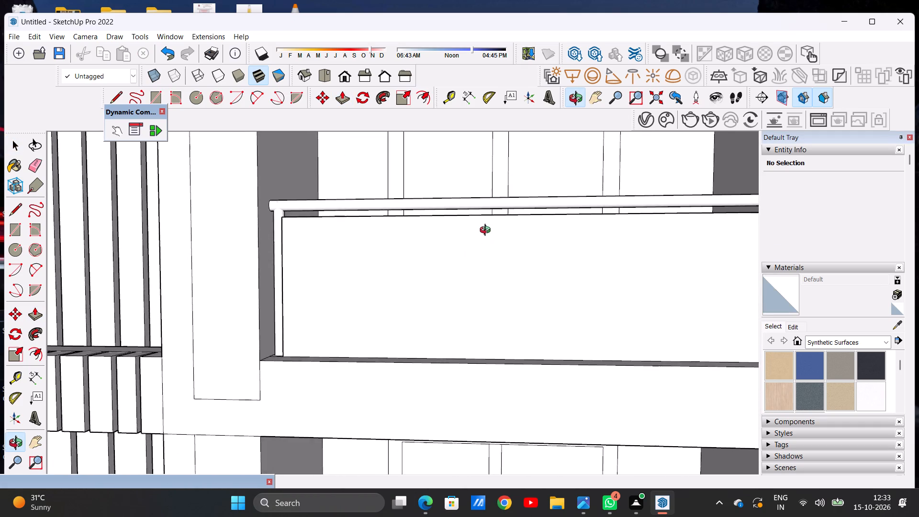
{"action": "middle_click_drag", "start_coordinate": [487, 231], "coordinate": [493, 259]}
{"action": "scroll", "coordinate": [427, 298], "scroll_direction": "down", "scroll_amount": 10}
{"action": "scroll", "coordinate": [370, 312], "scroll_direction": "up", "scroll_amount": 4}
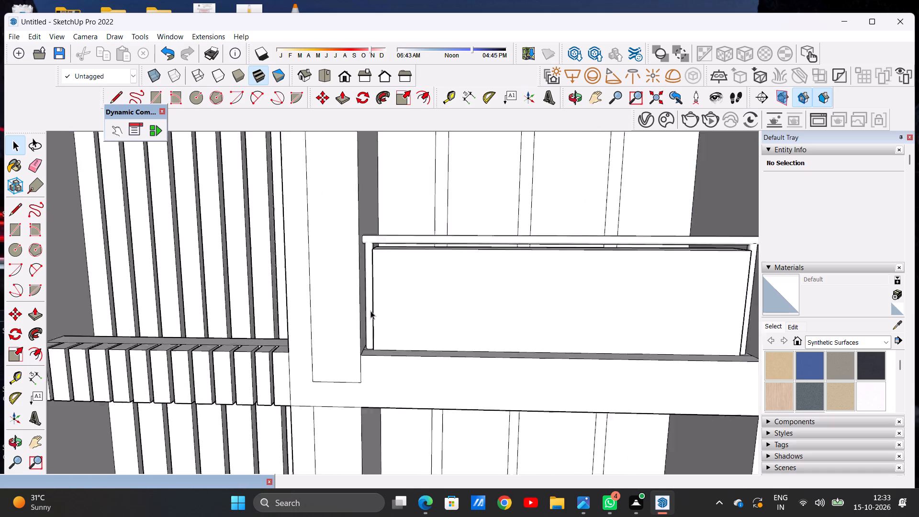
{"action": "scroll", "coordinate": [370, 311], "scroll_direction": "up", "scroll_amount": 11}
{"action": "scroll", "coordinate": [332, 339], "scroll_direction": "down", "scroll_amount": 20}
{"action": "scroll", "coordinate": [332, 339], "scroll_direction": "down", "scroll_amount": 5}
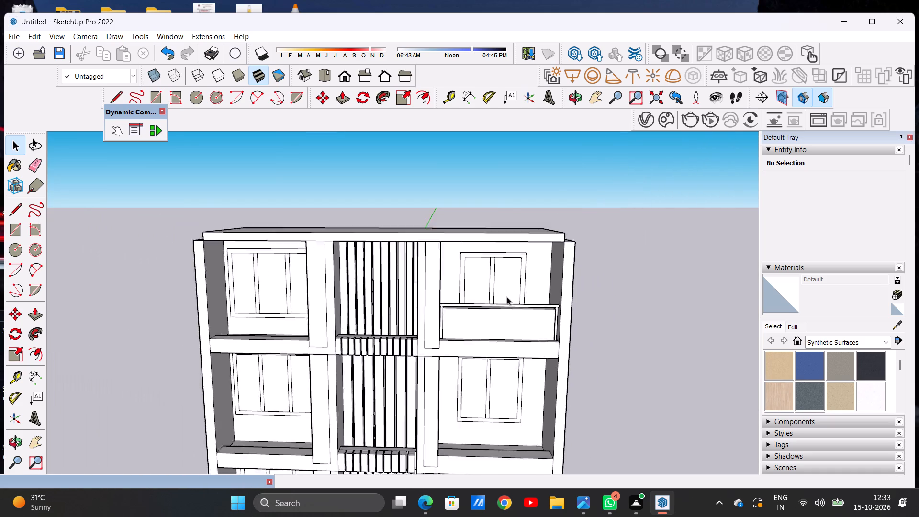
{"action": "scroll", "coordinate": [507, 297], "scroll_direction": "down", "scroll_amount": 10}
{"action": "scroll", "coordinate": [503, 357], "scroll_direction": "up", "scroll_amount": 8}
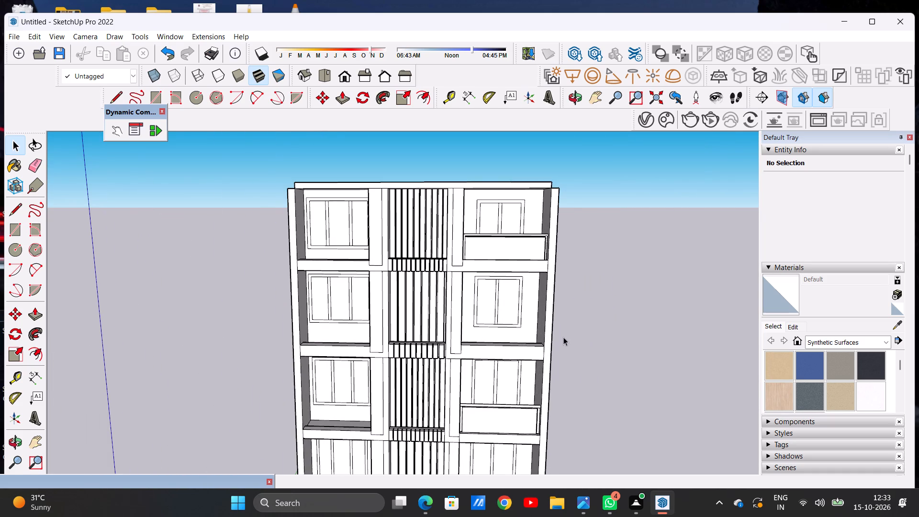
{"action": "scroll", "coordinate": [568, 345], "scroll_direction": "down", "scroll_amount": 5}
{"action": "scroll", "coordinate": [528, 340], "scroll_direction": "up", "scroll_amount": 1}
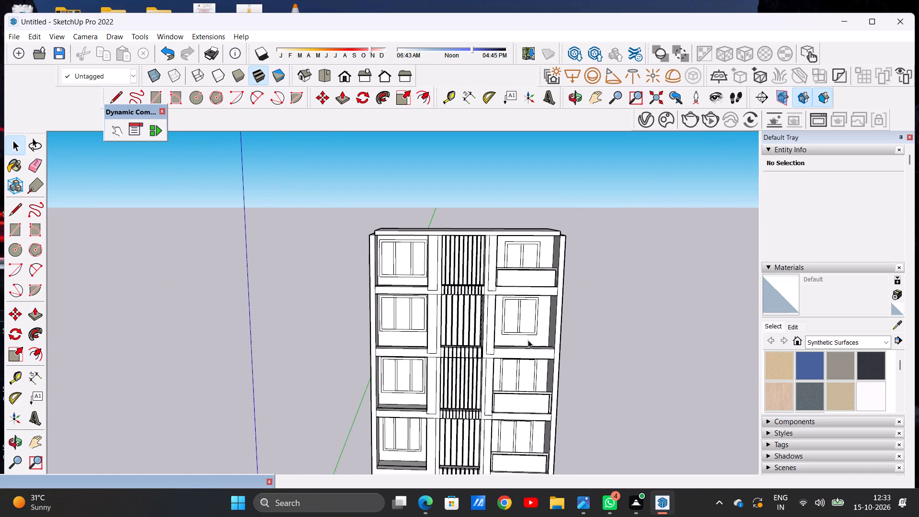
{"action": "scroll", "coordinate": [535, 336], "scroll_direction": "up", "scroll_amount": 5}
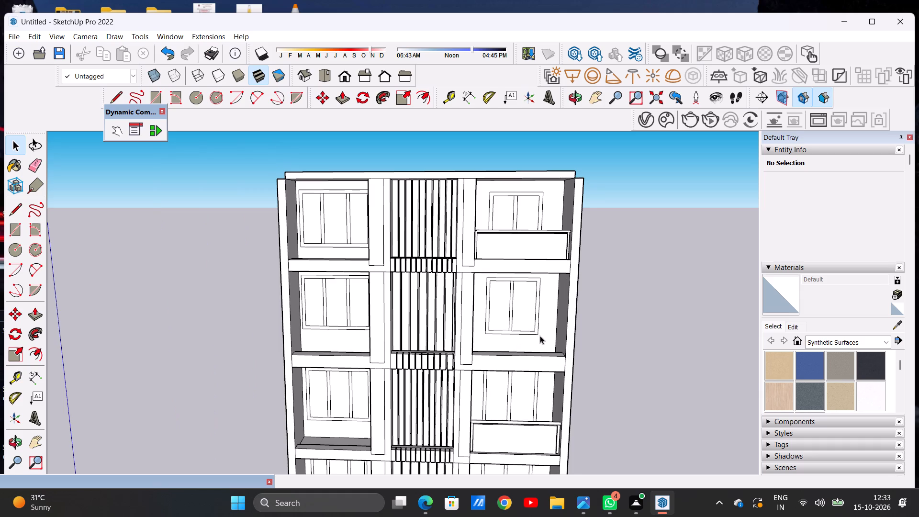
Draw a lengthwise line along the front strip of the next shelf down, from the slatted column side to the outer side panel.
{"action": "middle_click_drag", "start_coordinate": [538, 337], "coordinate": [536, 383]}
{"action": "scroll", "coordinate": [548, 352], "scroll_direction": "up", "scroll_amount": 6}
{"action": "scroll", "coordinate": [521, 339], "scroll_direction": "down", "scroll_amount": 2}
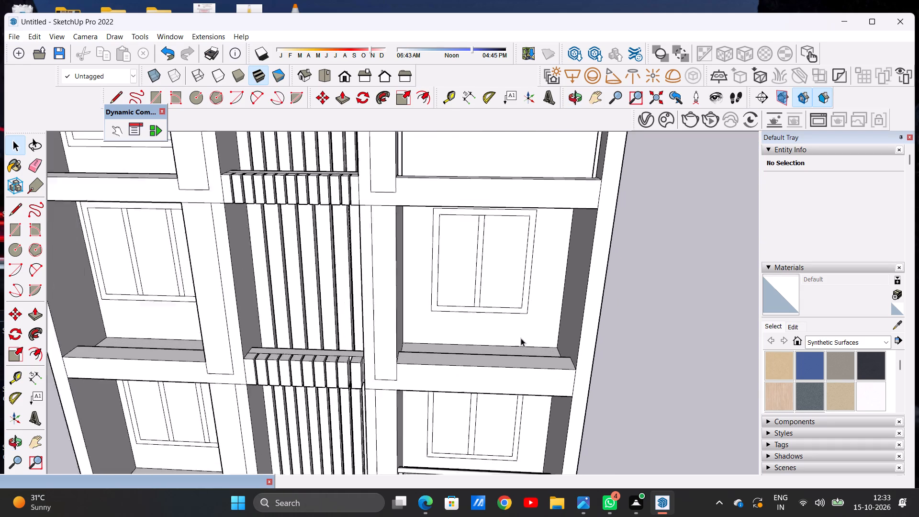
{"action": "scroll", "coordinate": [521, 338], "scroll_direction": "down", "scroll_amount": 3}
{"action": "middle_click_drag", "start_coordinate": [525, 368], "coordinate": [522, 403]}
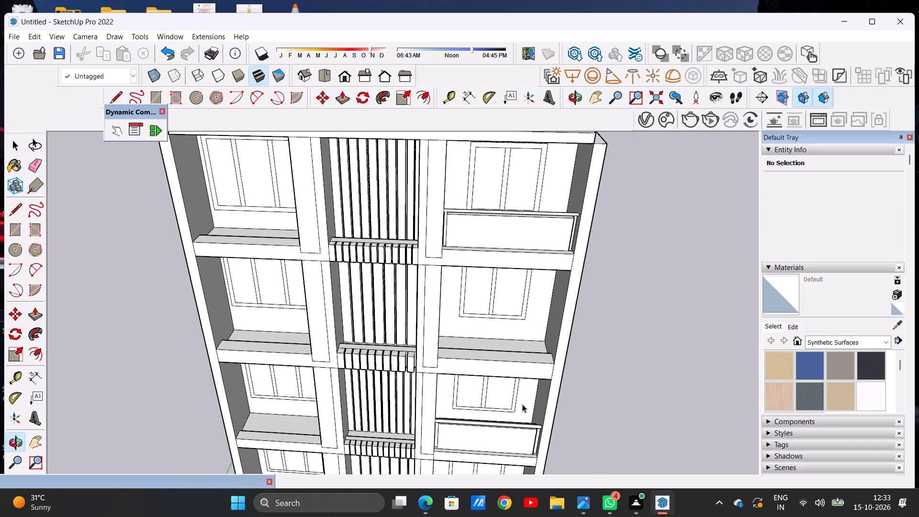
{"action": "scroll", "coordinate": [540, 370], "scroll_direction": "up", "scroll_amount": 6}
{"action": "middle_click_drag", "start_coordinate": [497, 358], "coordinate": [496, 386]}
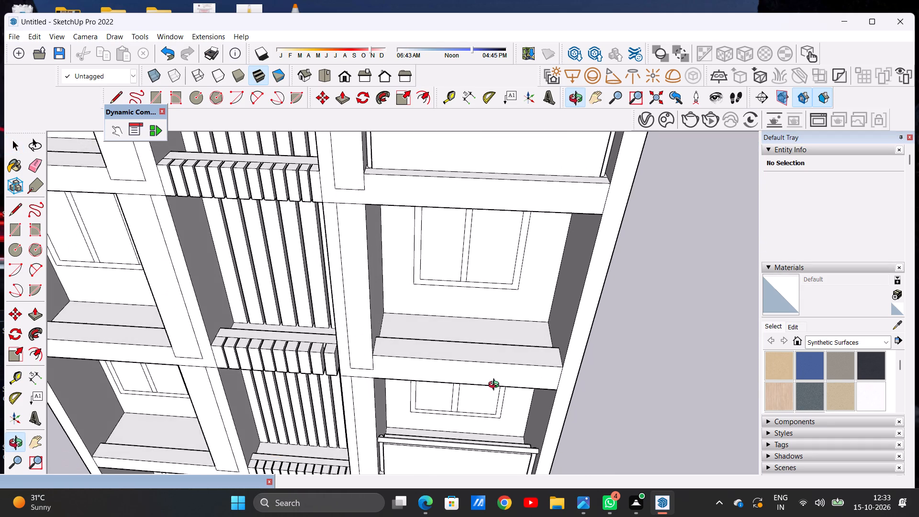
{"action": "middle_click_drag", "start_coordinate": [496, 386], "coordinate": [496, 395]}
{"action": "scroll", "coordinate": [490, 347], "scroll_direction": "up", "scroll_amount": 7}
{"action": "middle_click_drag", "start_coordinate": [449, 379], "coordinate": [462, 404]}
{"action": "key", "text": "l"}
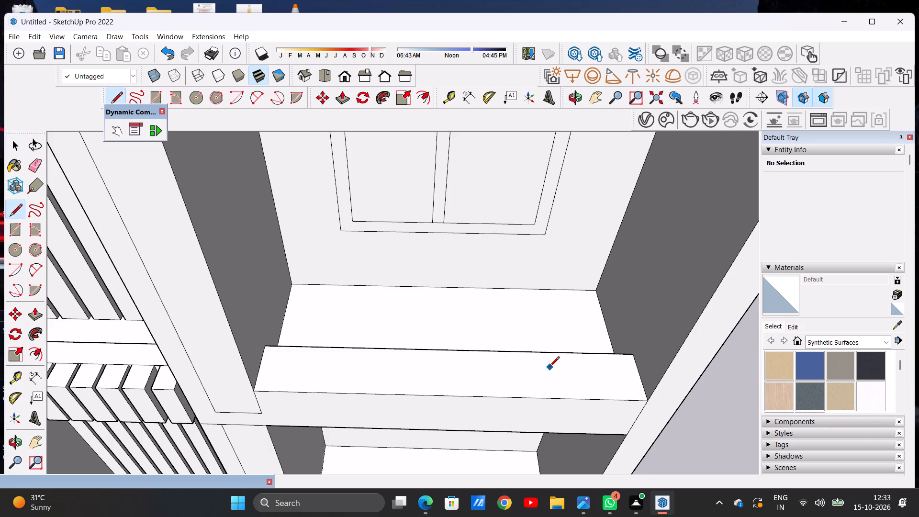
{"action": "scroll", "coordinate": [238, 382], "scroll_direction": "up", "scroll_amount": 6}
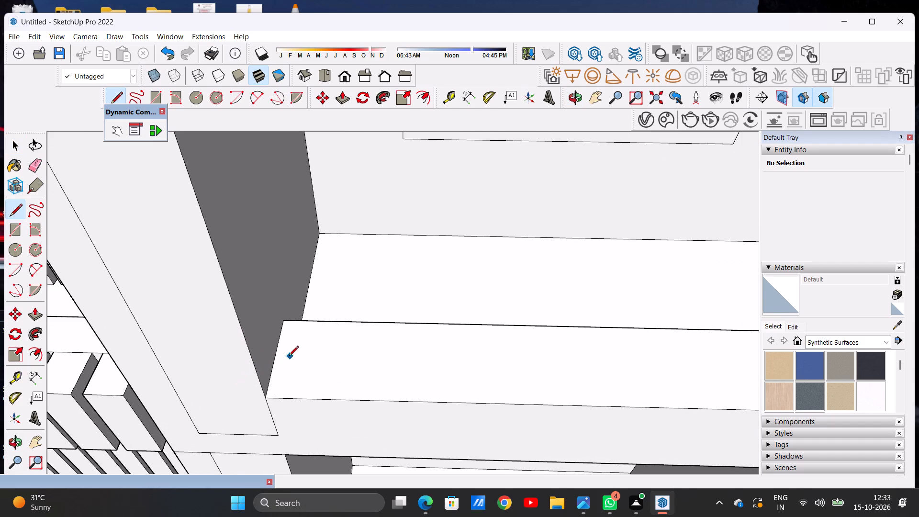
{"action": "left_click", "coordinate": [273, 367]}
{"action": "scroll", "coordinate": [326, 385], "scroll_direction": "down", "scroll_amount": 8}
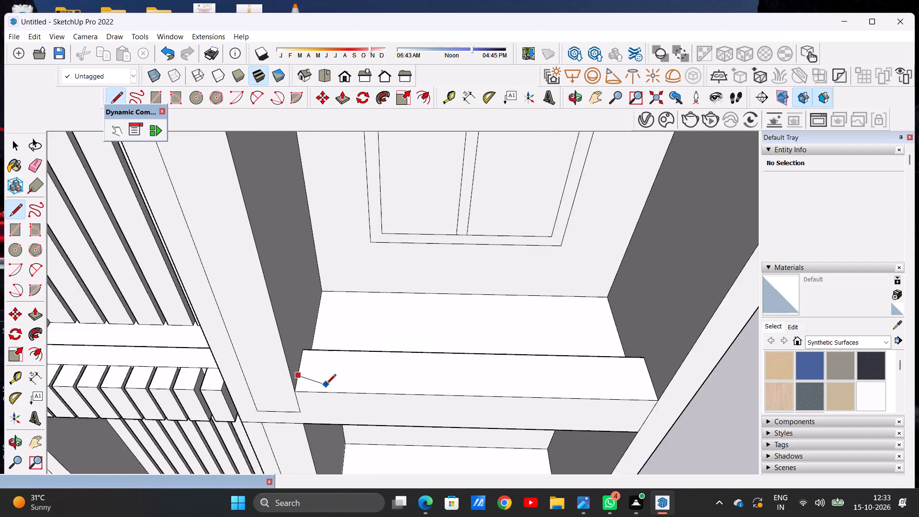
{"action": "scroll", "coordinate": [326, 385], "scroll_direction": "down", "scroll_amount": 4}
{"action": "scroll", "coordinate": [474, 386], "scroll_direction": "up", "scroll_amount": 6}
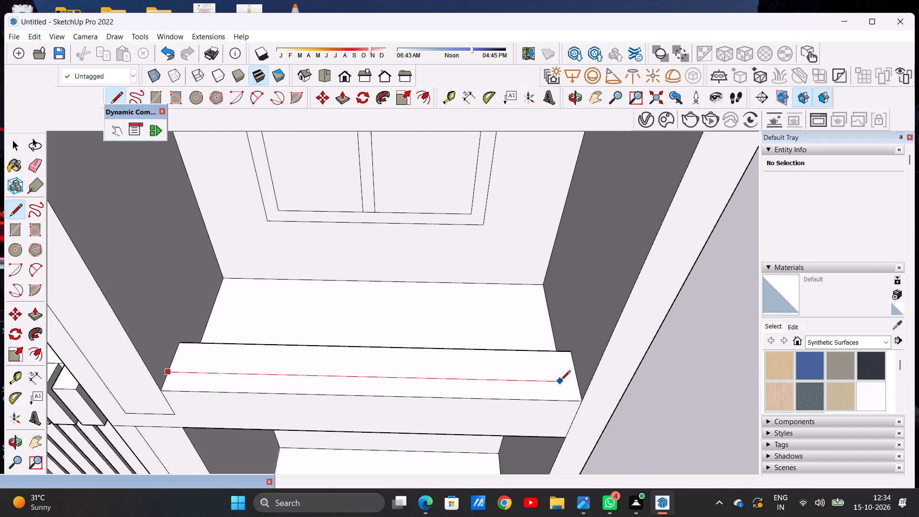
{"action": "left_click", "coordinate": [582, 381]}
{"action": "key", "text": "space"}
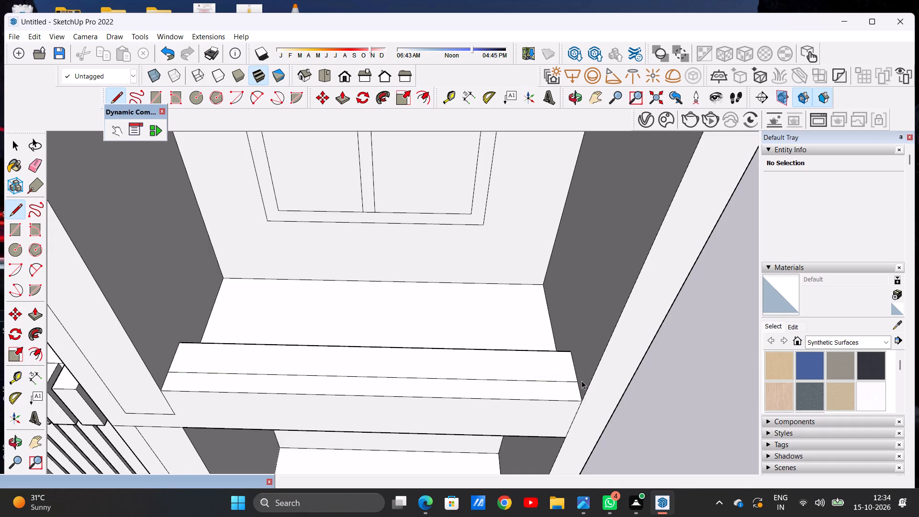
Draw a circle of about 4.19 ft² behind the new line on the shelf strip, close to the outer side panel.
{"action": "key", "text": "c"}
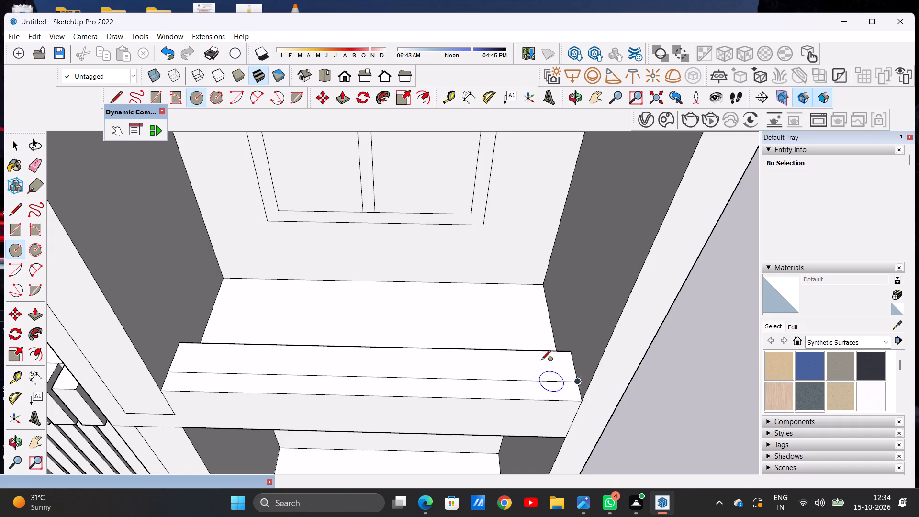
{"action": "scroll", "coordinate": [576, 355], "scroll_direction": "up", "scroll_amount": 7}
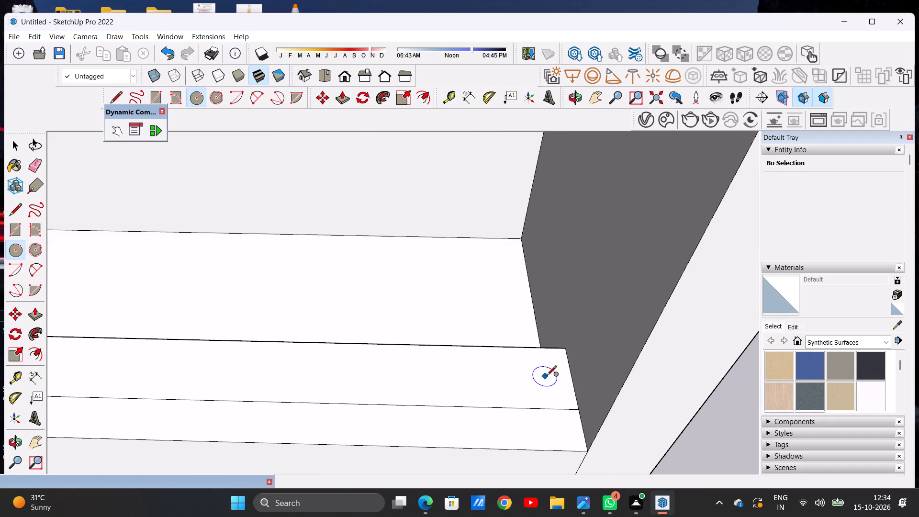
{"action": "left_click", "coordinate": [543, 378]}
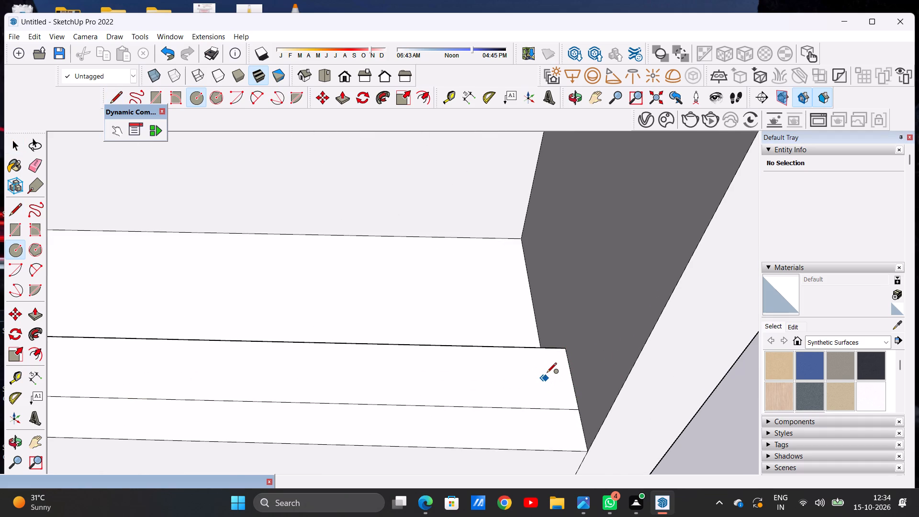
{"action": "left_click", "coordinate": [548, 366]}
{"action": "key", "text": "space"}
Push/Pull the circle near the outer side panel upward into a round support.
{"action": "scroll", "coordinate": [552, 368], "scroll_direction": "down", "scroll_amount": 14}
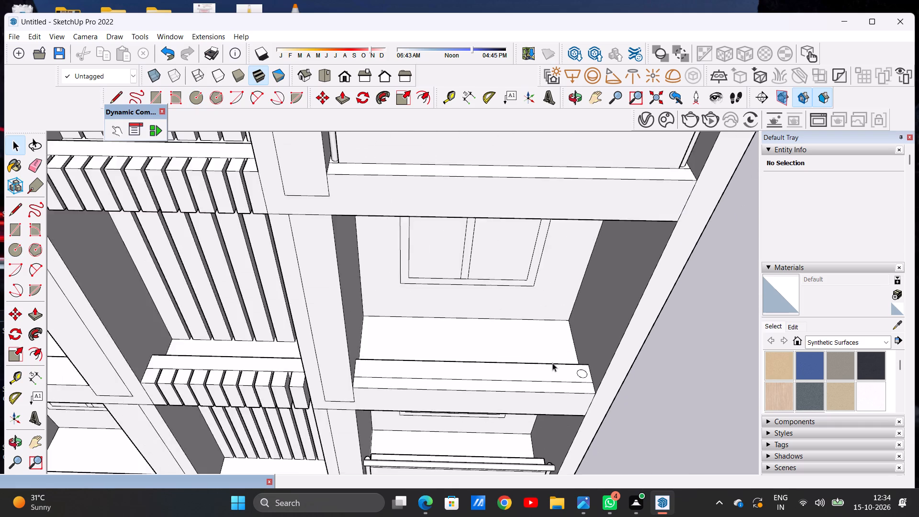
{"action": "scroll", "coordinate": [552, 363], "scroll_direction": "down", "scroll_amount": 5}
{"action": "scroll", "coordinate": [545, 367], "scroll_direction": "up", "scroll_amount": 12}
{"action": "key", "text": "p"}
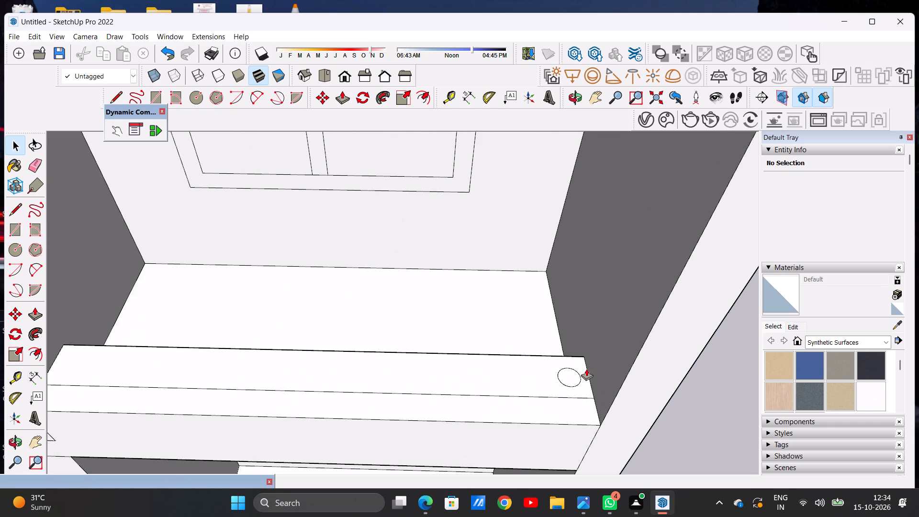
{"action": "left_click", "coordinate": [568, 368]}
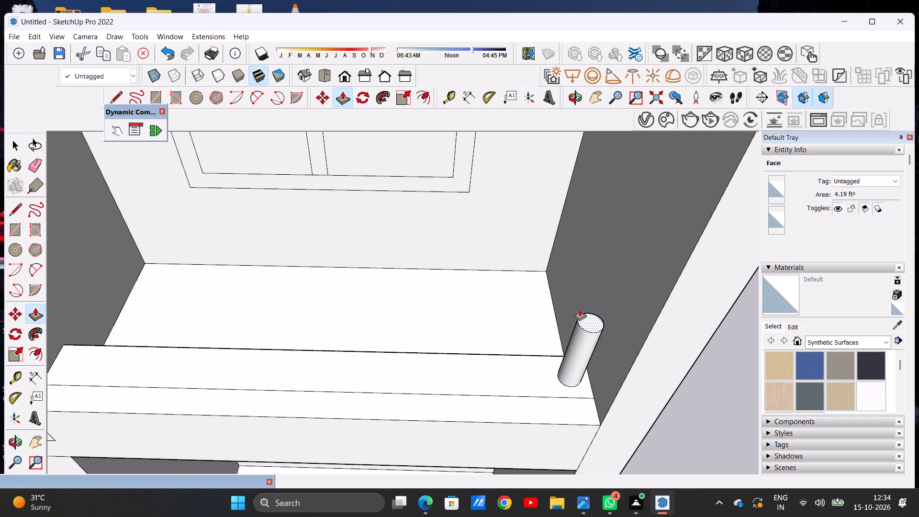
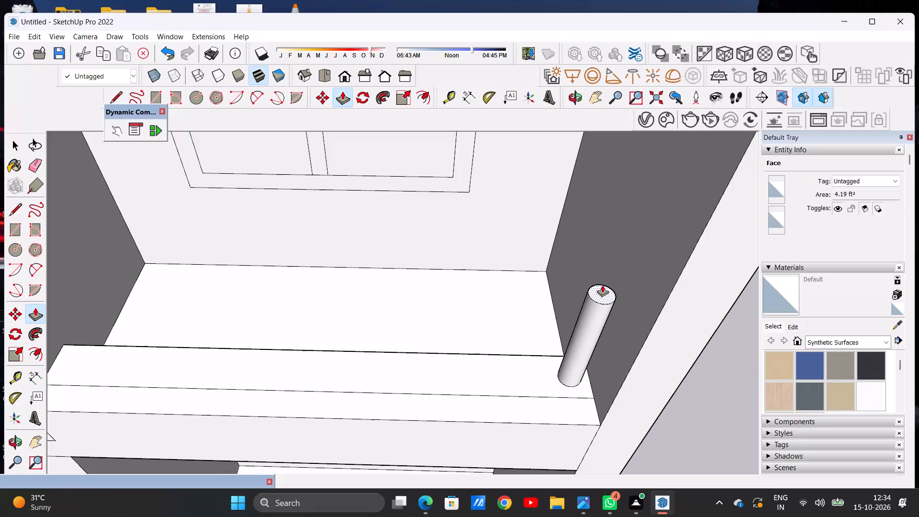
Undo the round support's Push/Pull and delete its base circle from the shelf strip near the outer side panel.
{"action": "left_click", "coordinate": [602, 285]}
{"action": "key", "text": "space"}
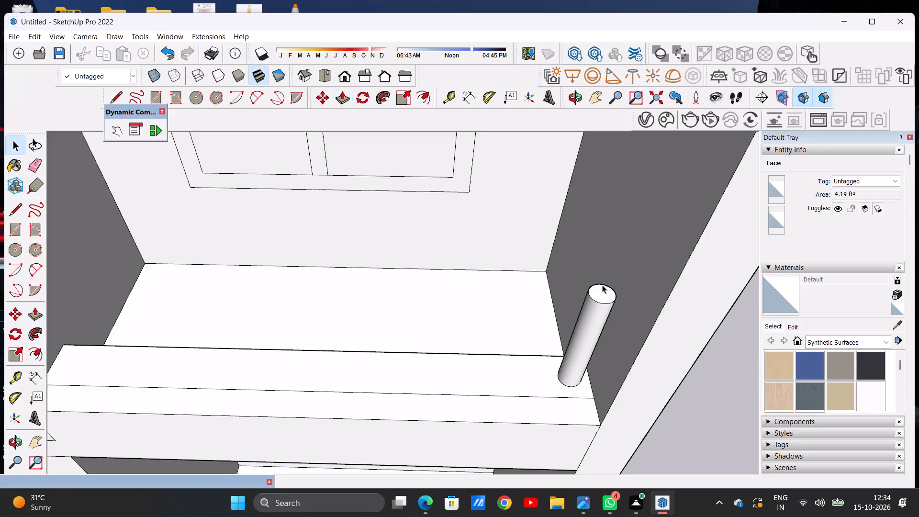
{"action": "scroll", "coordinate": [538, 307], "scroll_direction": "down", "scroll_amount": 5}
{"action": "middle_click_drag", "start_coordinate": [570, 312], "coordinate": [577, 242]}
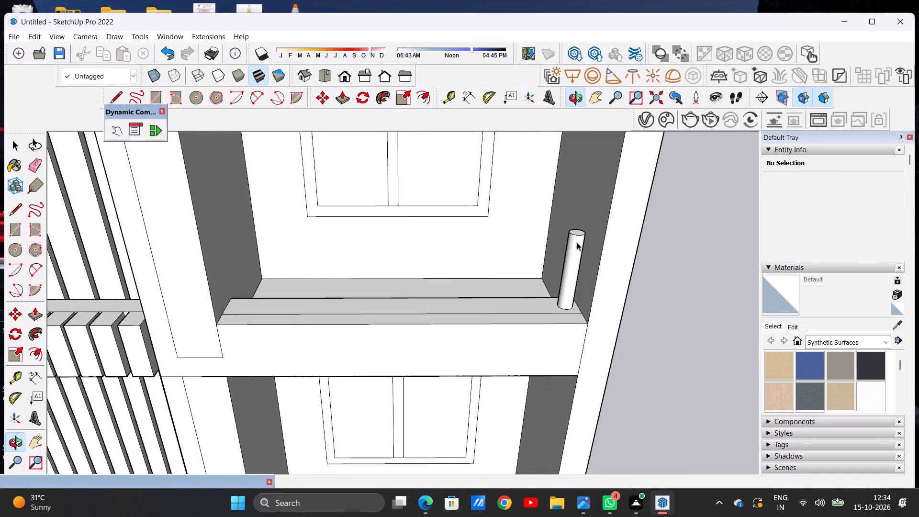
{"action": "key", "text": "ctrl+z"}
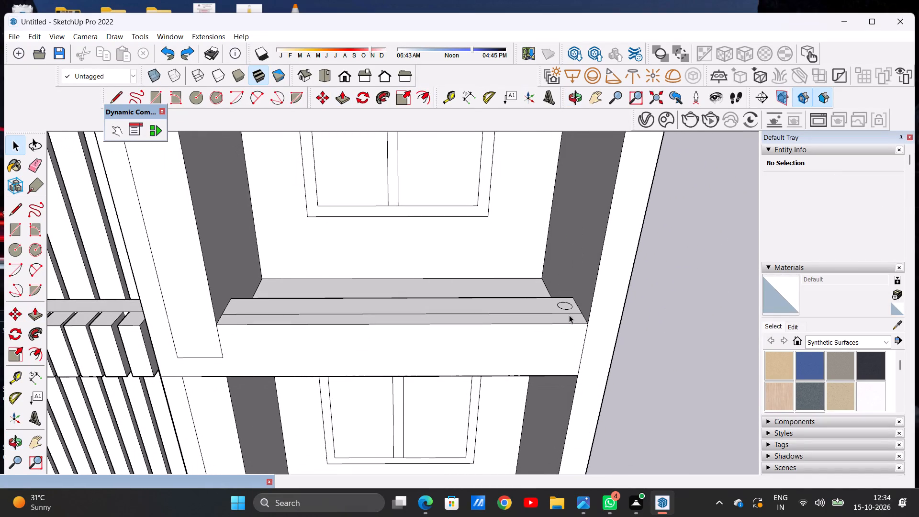
{"action": "scroll", "coordinate": [569, 315], "scroll_direction": "up", "scroll_amount": 5}
{"action": "middle_click_drag", "start_coordinate": [568, 306], "coordinate": [560, 388]}
{"action": "scroll", "coordinate": [553, 364], "scroll_direction": "up", "scroll_amount": 7}
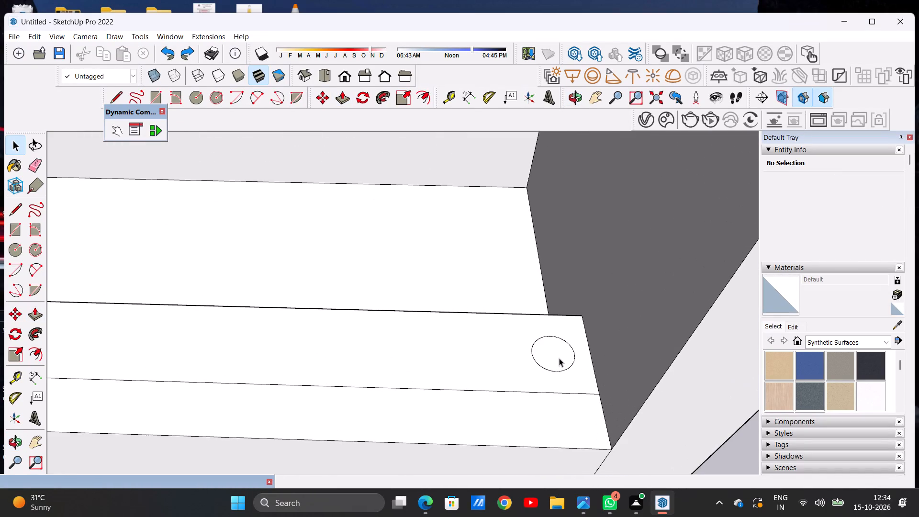
{"action": "double_click", "coordinate": [559, 358]}
{"action": "key", "text": "Delete"}
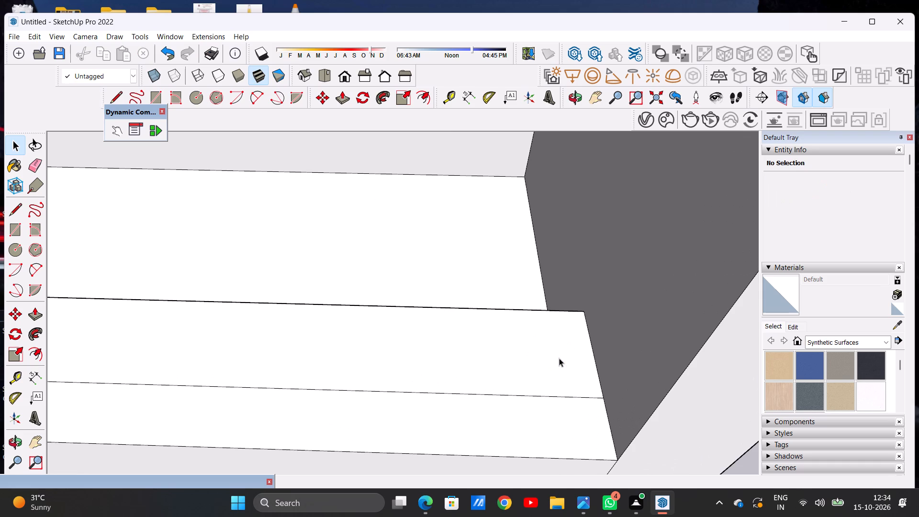
Draw a smaller circle behind the lengthwise line on the shelf strip, close to the outer side panel.
{"action": "key", "text": "c"}
{"action": "left_click", "coordinate": [559, 358]}
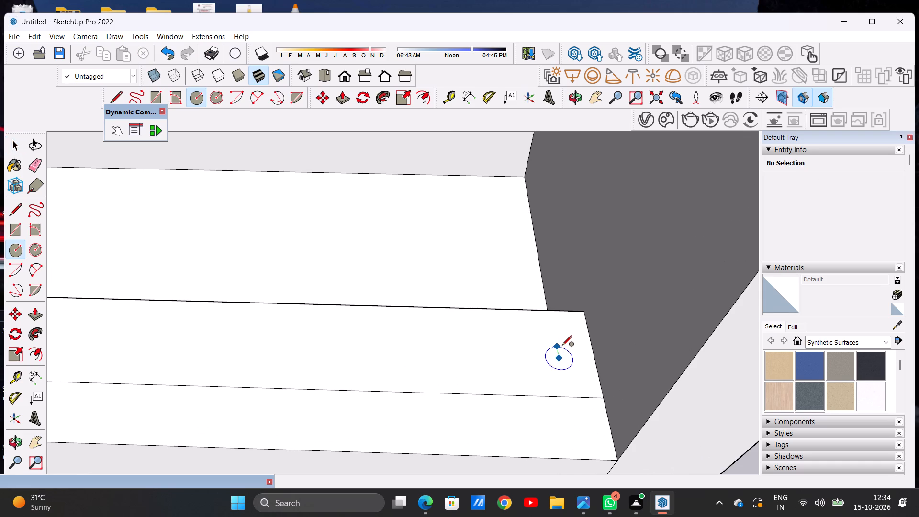
{"action": "left_click", "coordinate": [563, 345]}
{"action": "key", "text": "space"}
{"action": "scroll", "coordinate": [566, 356], "scroll_direction": "down", "scroll_amount": 18}
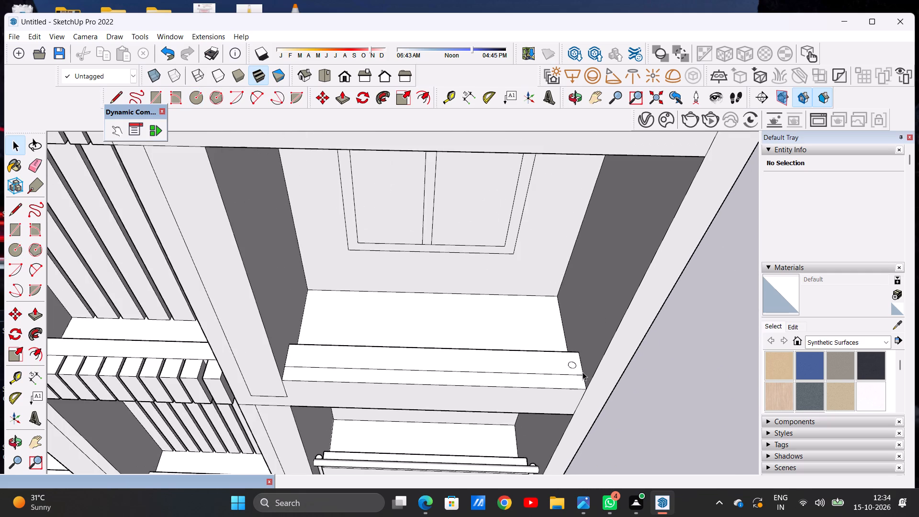
{"action": "scroll", "coordinate": [571, 369], "scroll_direction": "up", "scroll_amount": 12}
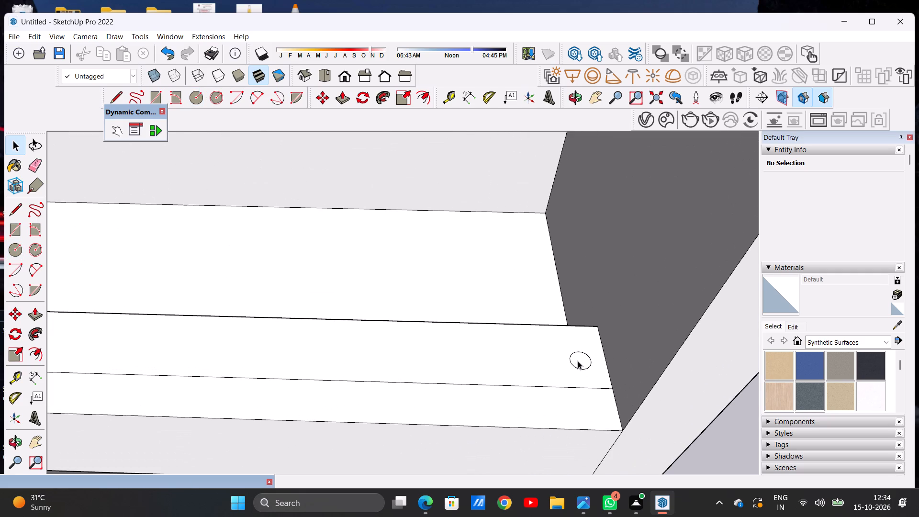
Copy the small circle along the shelf strip to its opposite end, next to the slatted column side.
{"action": "double_click", "coordinate": [578, 361]}
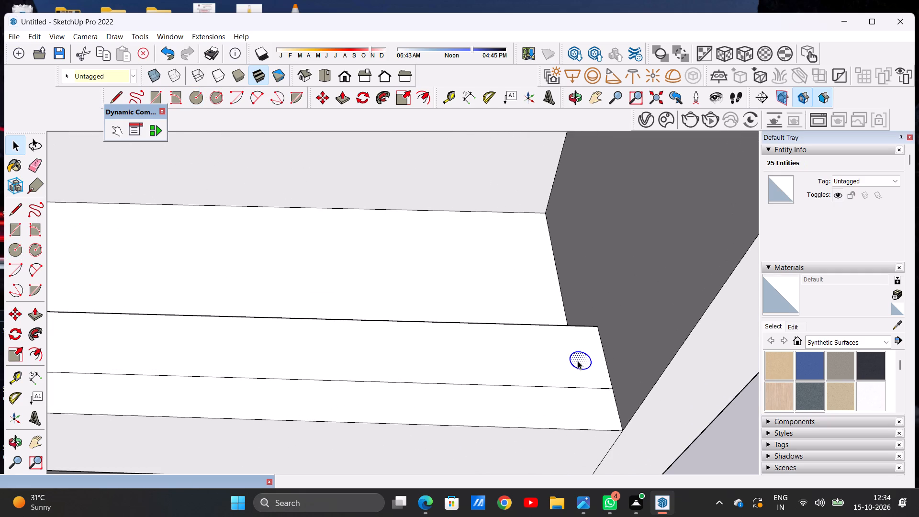
{"action": "key", "text": "m"}
{"action": "left_click", "coordinate": [581, 371]}
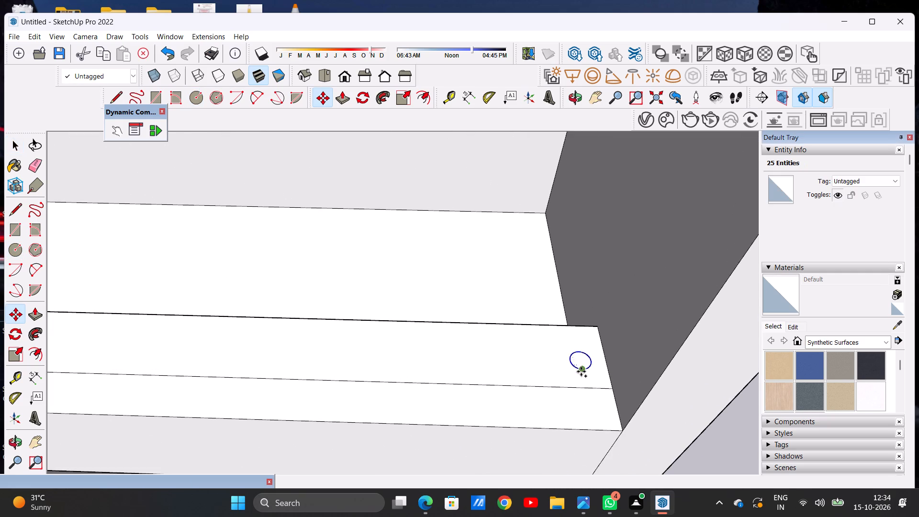
{"action": "scroll", "coordinate": [591, 365], "scroll_direction": "down", "scroll_amount": 11}
{"action": "scroll", "coordinate": [282, 356], "scroll_direction": "up", "scroll_amount": 5}
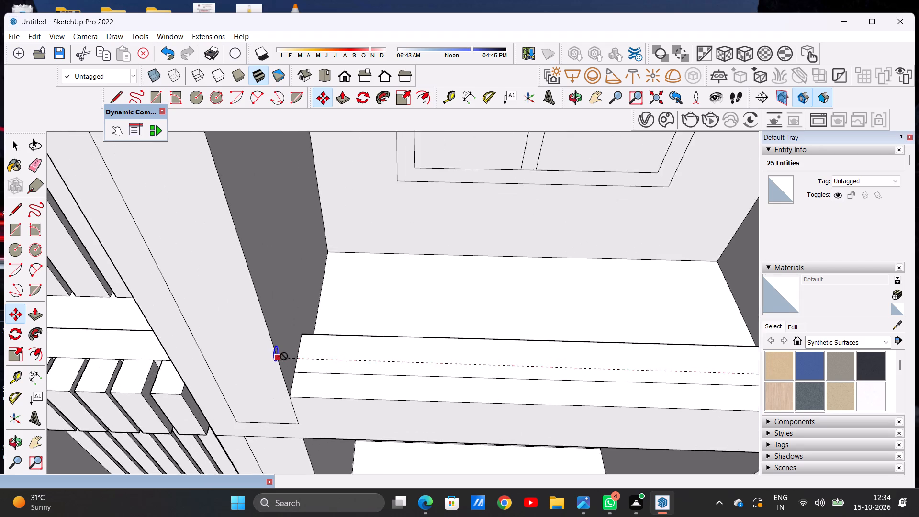
{"action": "scroll", "coordinate": [284, 356], "scroll_direction": "up", "scroll_amount": 12}
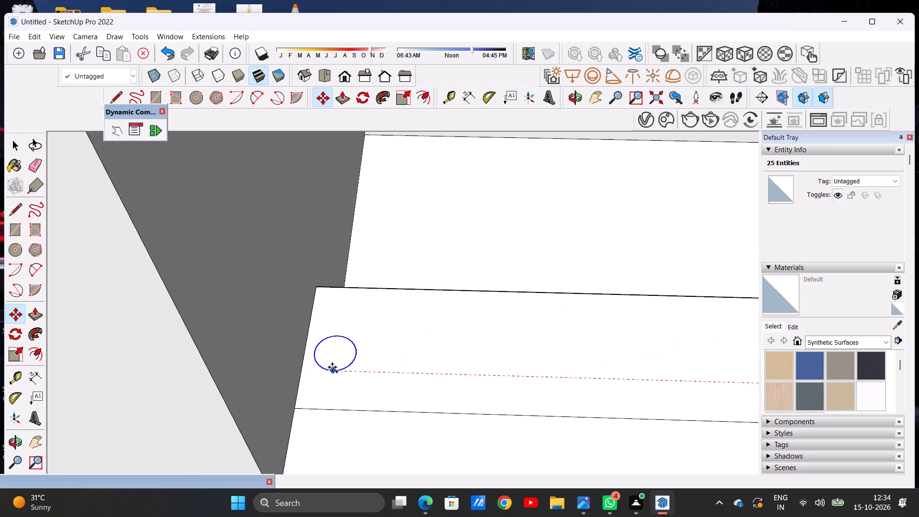
{"action": "left_click", "coordinate": [329, 369]}
{"action": "key", "text": "space"}
{"action": "scroll", "coordinate": [420, 363], "scroll_direction": "down", "scroll_amount": 11}
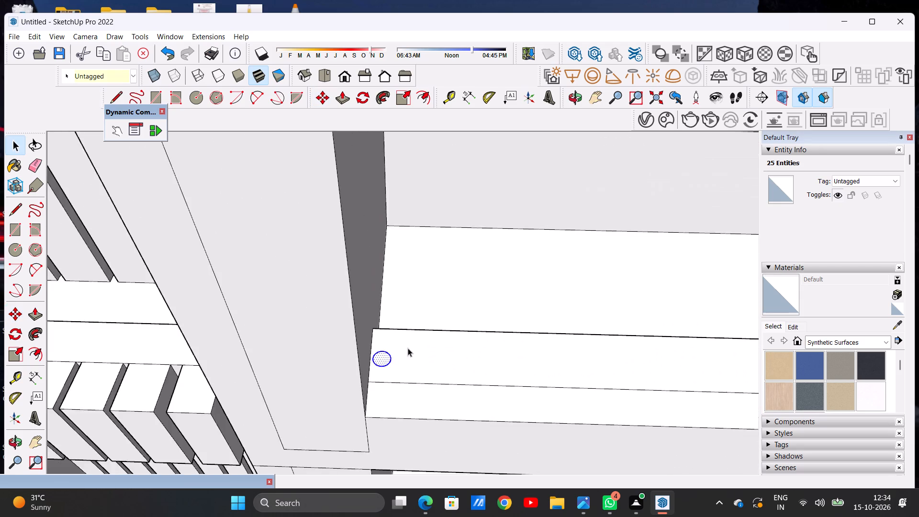
{"action": "scroll", "coordinate": [408, 348], "scroll_direction": "down", "scroll_amount": 14}
{"action": "left_click", "coordinate": [658, 400]}
Move the original small circle along the strip slightly closer to the outer side panel.
{"action": "scroll", "coordinate": [425, 365], "scroll_direction": "up", "scroll_amount": 9}
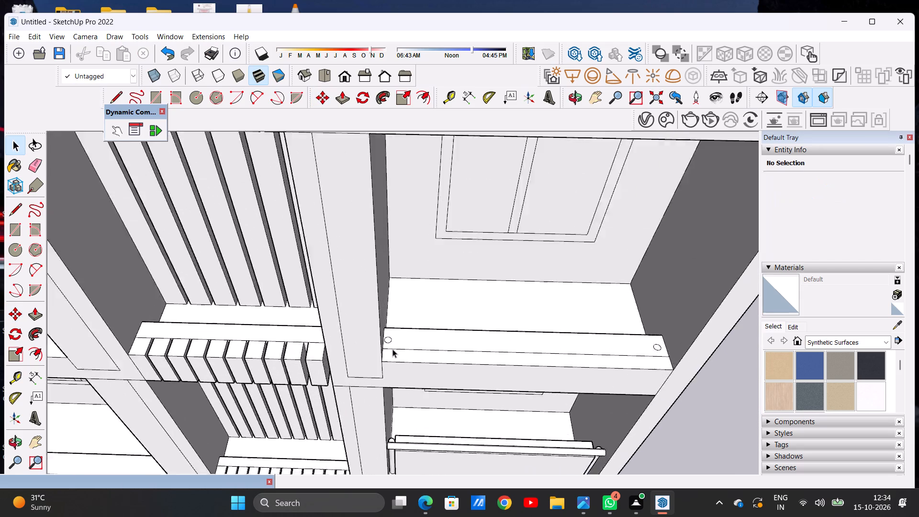
{"action": "scroll", "coordinate": [392, 349], "scroll_direction": "up", "scroll_amount": 8}
{"action": "scroll", "coordinate": [357, 340], "scroll_direction": "down", "scroll_amount": 11}
{"action": "scroll", "coordinate": [661, 343], "scroll_direction": "down", "scroll_amount": 1}
{"action": "scroll", "coordinate": [663, 343], "scroll_direction": "up", "scroll_amount": 7}
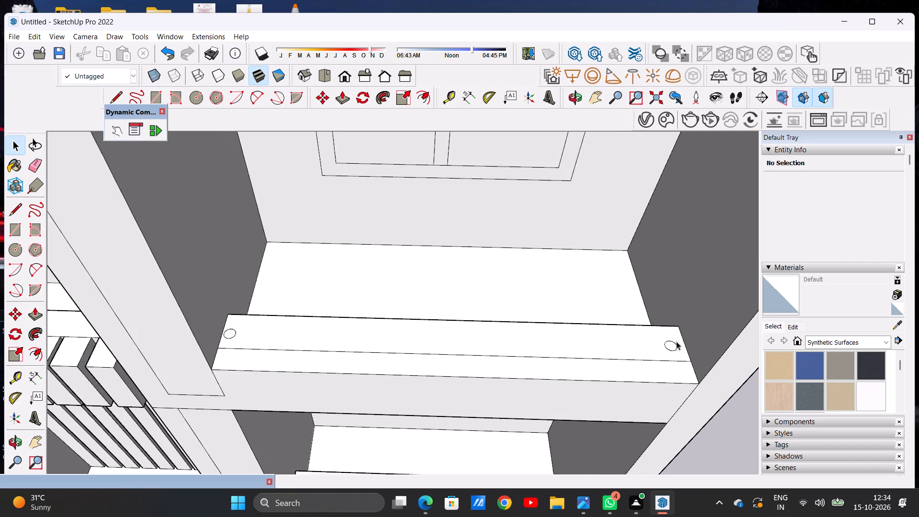
{"action": "scroll", "coordinate": [676, 341], "scroll_direction": "up", "scroll_amount": 5}
{"action": "double_click", "coordinate": [670, 353]}
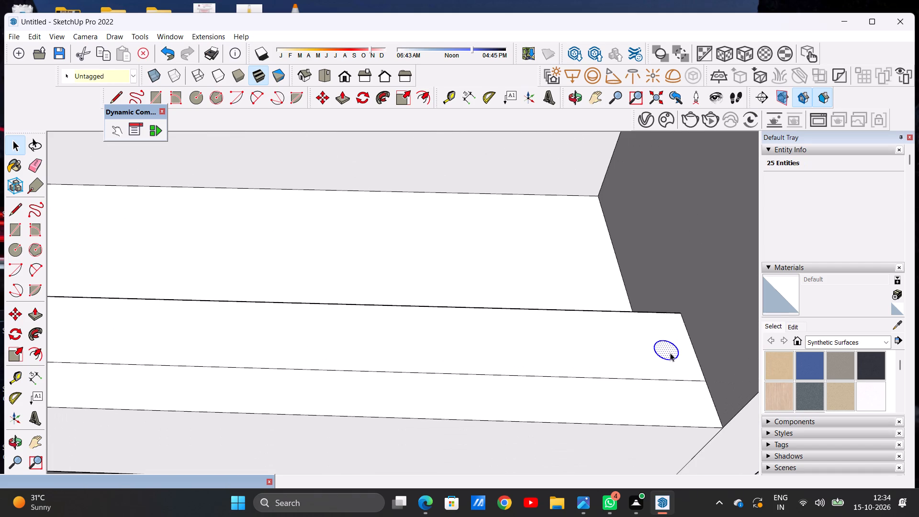
{"action": "key", "text": "m"}
{"action": "left_click", "coordinate": [659, 355]}
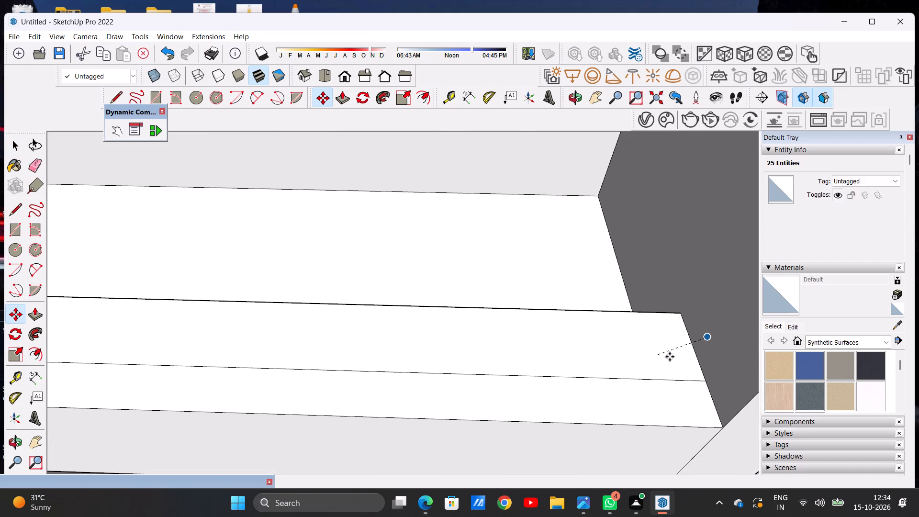
{"action": "left_click", "coordinate": [669, 360]}
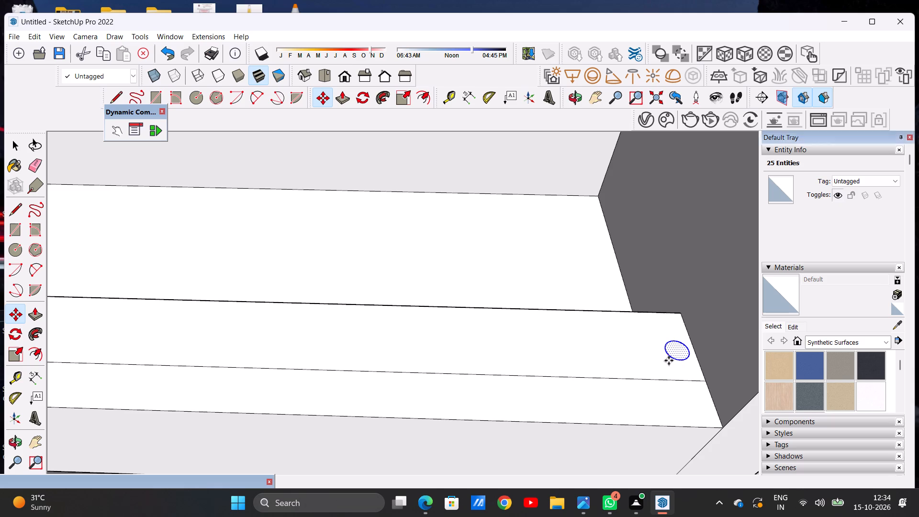
{"action": "key", "text": "space"}
{"action": "scroll", "coordinate": [650, 329], "scroll_direction": "down", "scroll_amount": 17}
{"action": "left_click", "coordinate": [686, 394]}
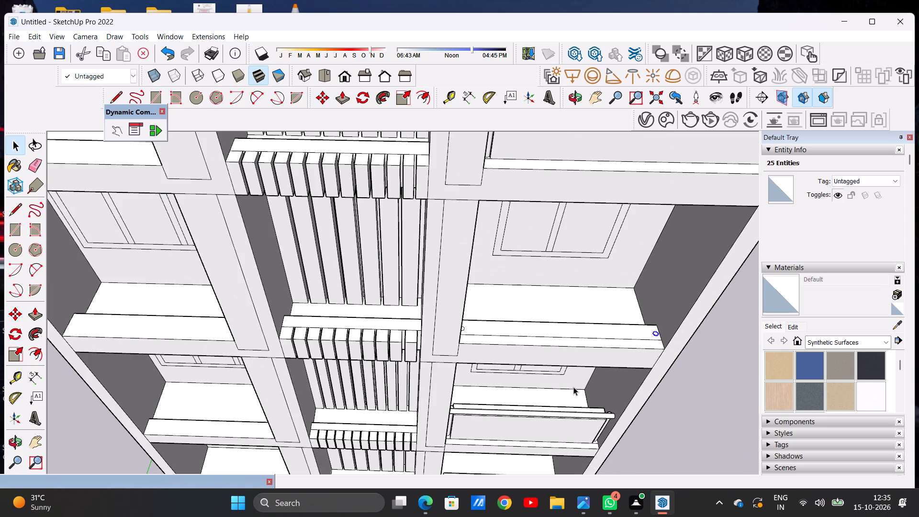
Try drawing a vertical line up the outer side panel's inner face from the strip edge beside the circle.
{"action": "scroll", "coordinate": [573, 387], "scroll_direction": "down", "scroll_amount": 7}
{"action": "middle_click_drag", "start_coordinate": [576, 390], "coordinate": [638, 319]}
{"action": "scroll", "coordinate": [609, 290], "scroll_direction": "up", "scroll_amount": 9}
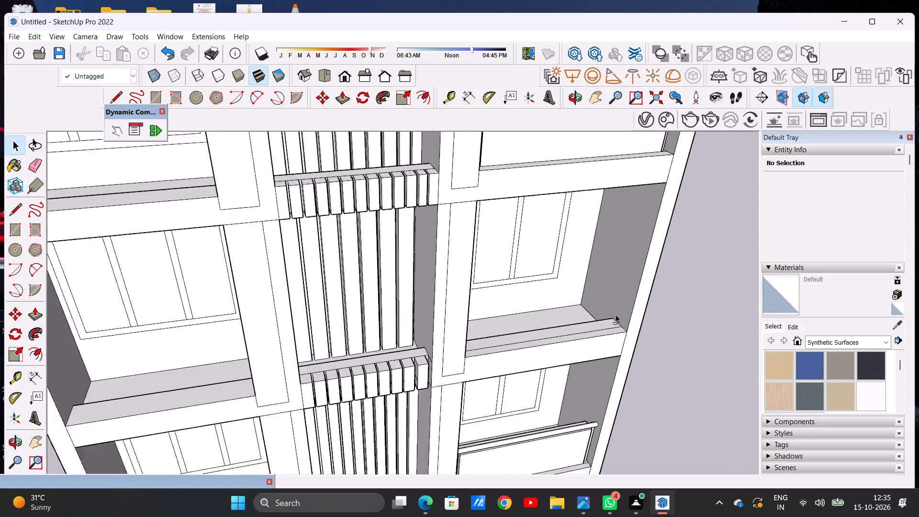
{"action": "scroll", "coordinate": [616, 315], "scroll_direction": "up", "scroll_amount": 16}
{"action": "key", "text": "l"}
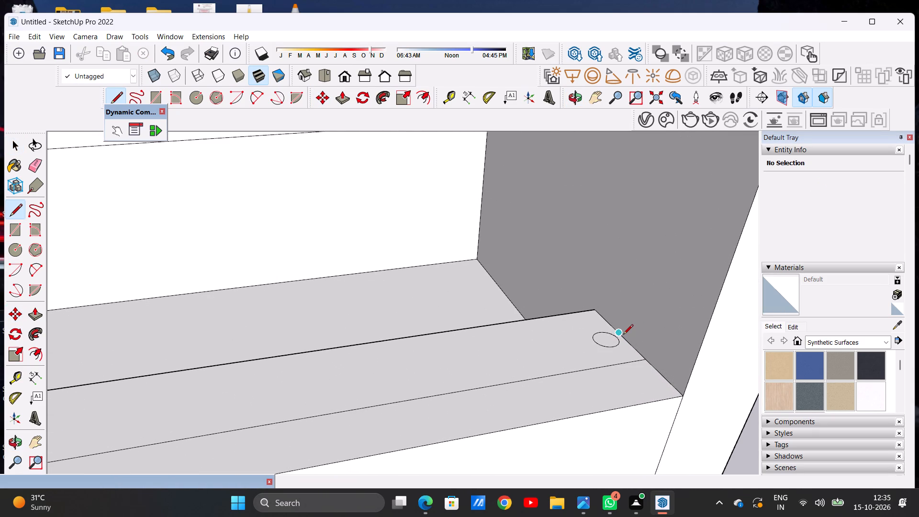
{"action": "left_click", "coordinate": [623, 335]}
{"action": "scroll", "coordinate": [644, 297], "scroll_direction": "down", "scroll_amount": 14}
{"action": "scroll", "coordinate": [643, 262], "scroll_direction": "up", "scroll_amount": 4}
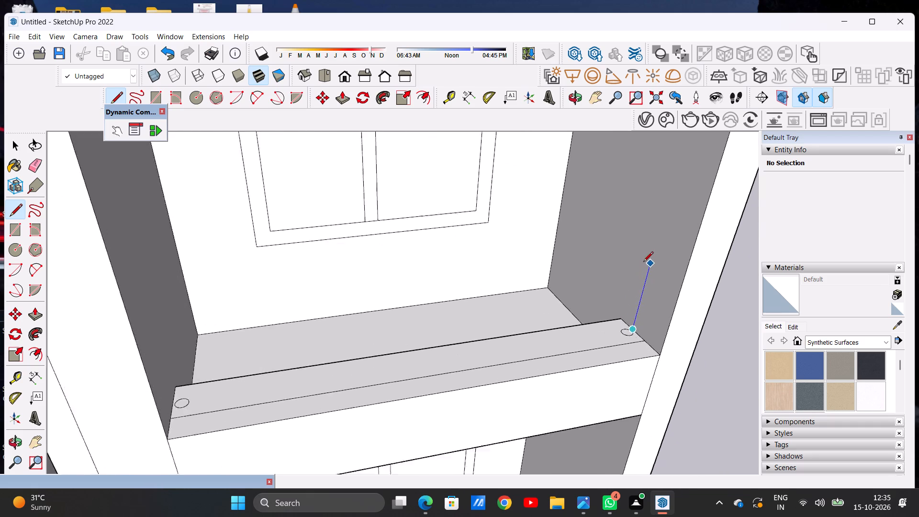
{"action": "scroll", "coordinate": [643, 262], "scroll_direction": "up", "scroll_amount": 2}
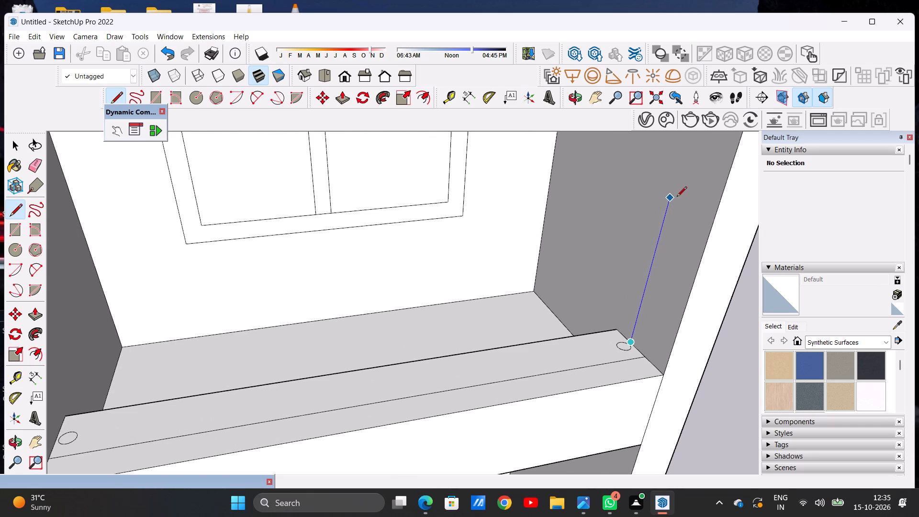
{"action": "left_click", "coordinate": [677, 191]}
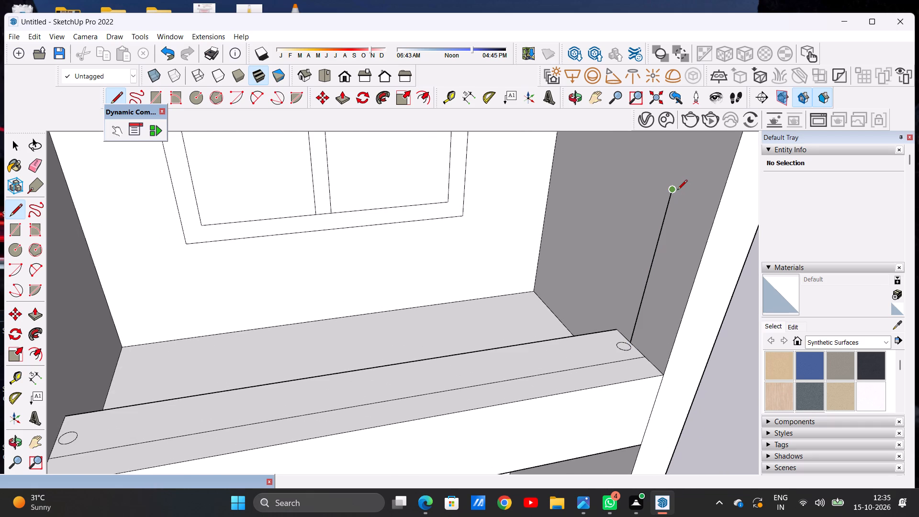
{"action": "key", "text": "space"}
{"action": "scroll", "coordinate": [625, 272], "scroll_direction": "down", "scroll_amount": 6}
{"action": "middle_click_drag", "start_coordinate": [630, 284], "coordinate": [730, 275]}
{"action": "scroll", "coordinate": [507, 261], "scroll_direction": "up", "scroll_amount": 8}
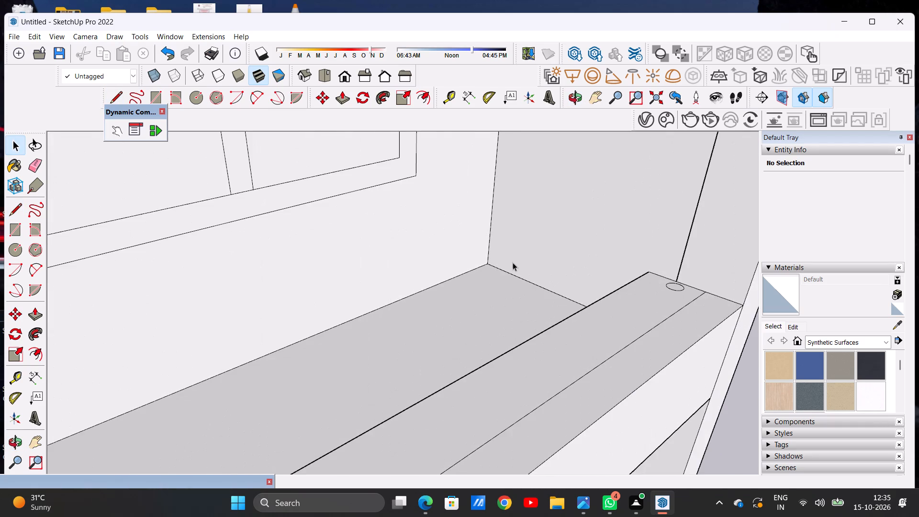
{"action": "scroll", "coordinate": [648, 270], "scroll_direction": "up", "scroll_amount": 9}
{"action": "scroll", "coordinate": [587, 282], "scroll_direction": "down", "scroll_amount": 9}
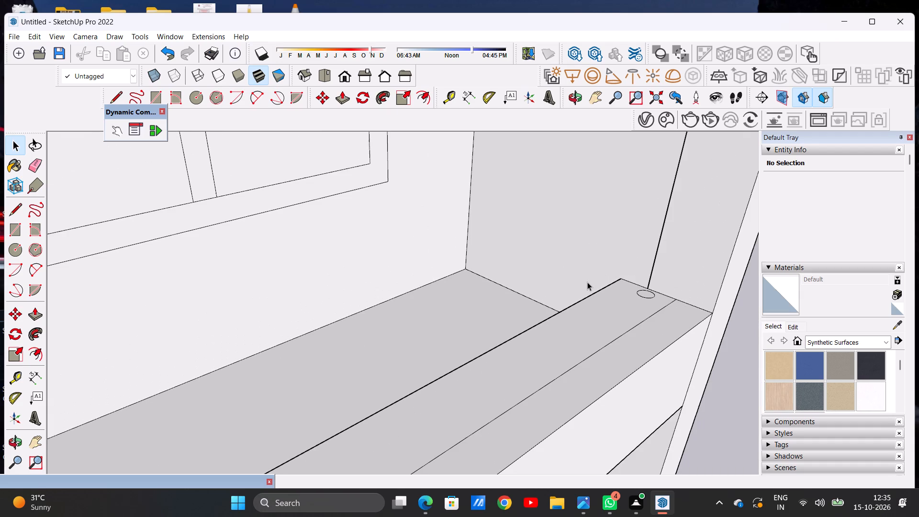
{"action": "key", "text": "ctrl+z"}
Copy the small circle from the strip up onto the inner face of the outer side panel.
{"action": "scroll", "coordinate": [629, 296], "scroll_direction": "down", "scroll_amount": 13}
{"action": "scroll", "coordinate": [650, 285], "scroll_direction": "up", "scroll_amount": 3}
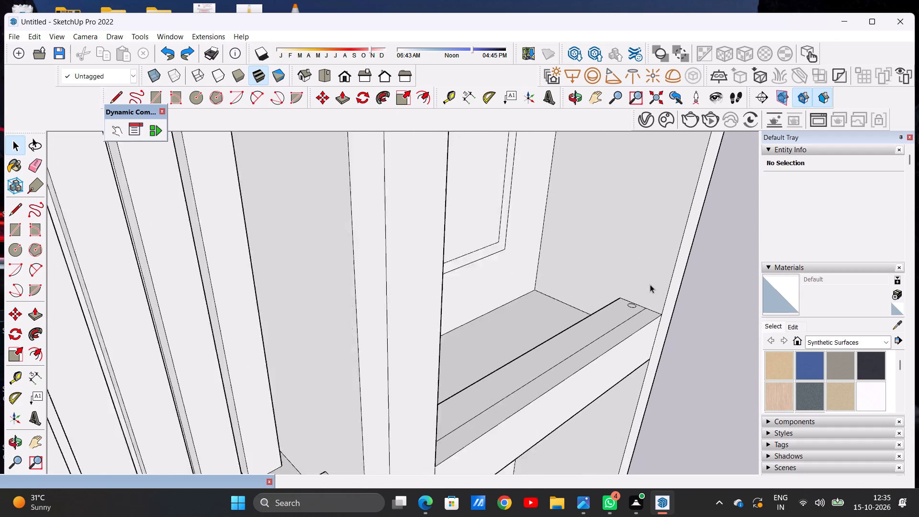
{"action": "scroll", "coordinate": [650, 284], "scroll_direction": "up", "scroll_amount": 4}
{"action": "middle_click_drag", "start_coordinate": [614, 332], "coordinate": [566, 388]}
{"action": "scroll", "coordinate": [566, 388], "scroll_direction": "up", "scroll_amount": 1}
{"action": "scroll", "coordinate": [566, 388], "scroll_direction": "down", "scroll_amount": 5}
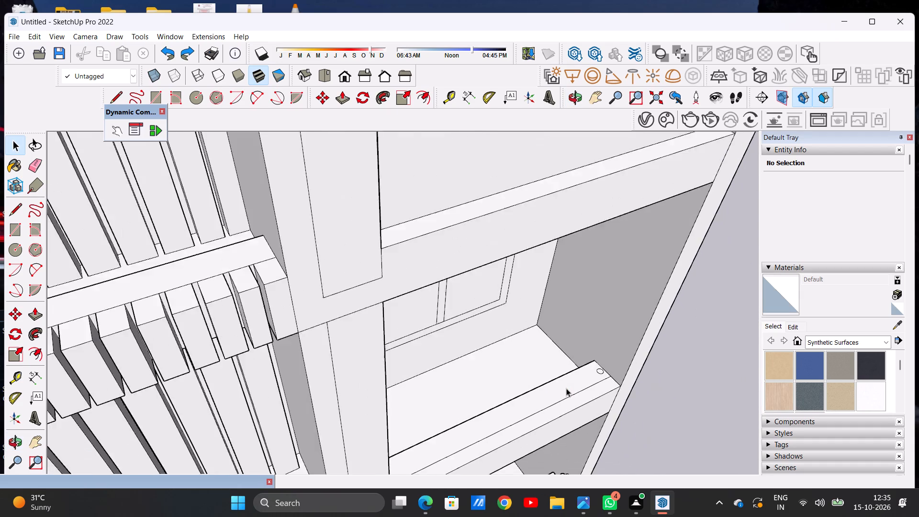
{"action": "scroll", "coordinate": [566, 388], "scroll_direction": "down", "scroll_amount": 4}
{"action": "scroll", "coordinate": [594, 371], "scroll_direction": "up", "scroll_amount": 12}
{"action": "scroll", "coordinate": [600, 378], "scroll_direction": "up", "scroll_amount": 9}
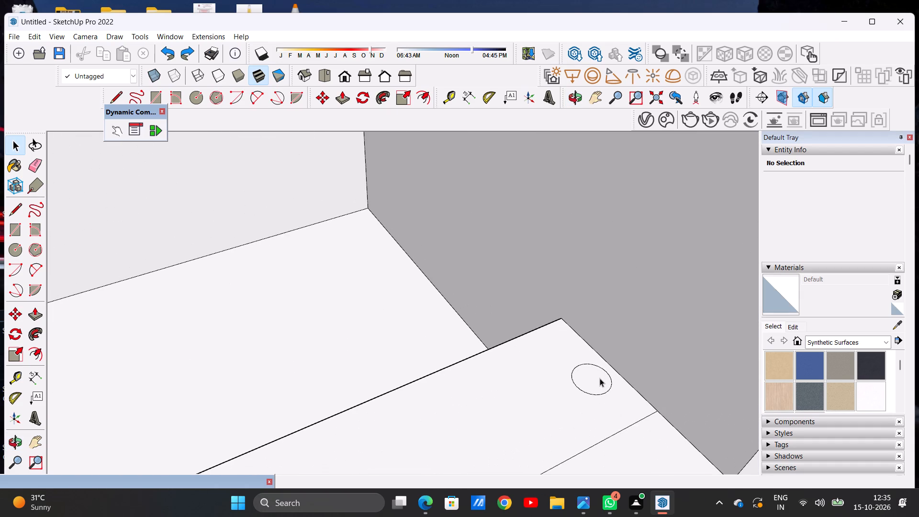
{"action": "double_click", "coordinate": [593, 380]}
{"action": "key", "text": "m"}
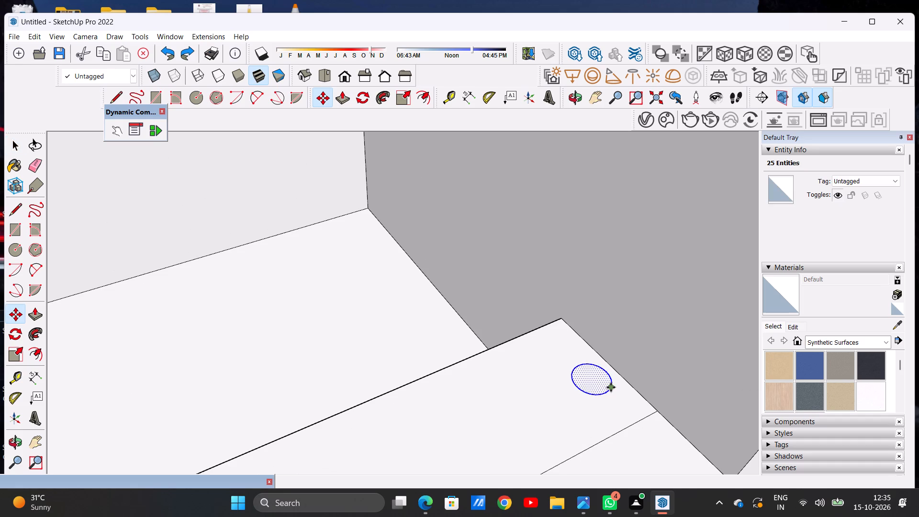
{"action": "left_click", "coordinate": [611, 387]}
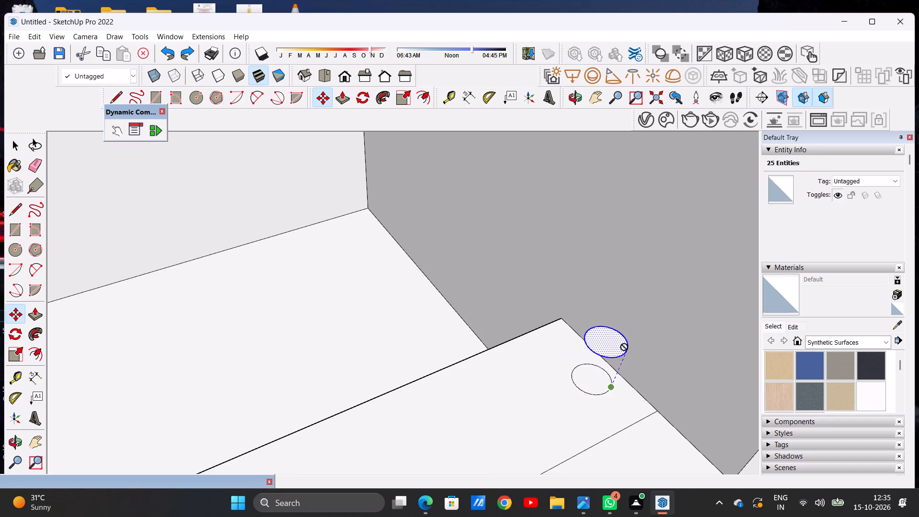
{"action": "scroll", "coordinate": [627, 345], "scroll_direction": "down", "scroll_amount": 20}
{"action": "scroll", "coordinate": [627, 345], "scroll_direction": "down", "scroll_amount": 1}
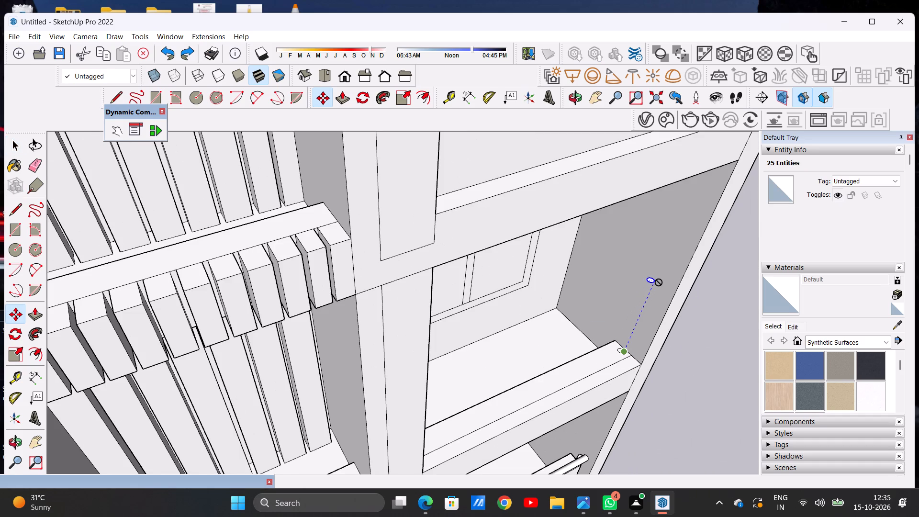
{"action": "scroll", "coordinate": [659, 282], "scroll_direction": "up", "scroll_amount": 8}
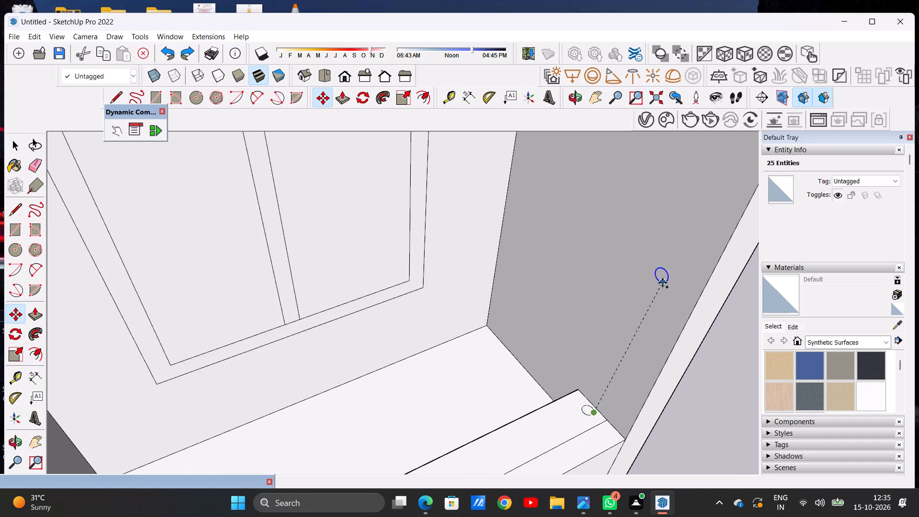
{"action": "left_click", "coordinate": [662, 282]}
{"action": "key", "text": "space"}
{"action": "scroll", "coordinate": [635, 299], "scroll_direction": "down", "scroll_amount": 9}
{"action": "left_click", "coordinate": [689, 356]}
{"action": "scroll", "coordinate": [620, 347], "scroll_direction": "down", "scroll_amount": 7}
{"action": "middle_click_drag", "start_coordinate": [579, 339], "coordinate": [526, 296]}
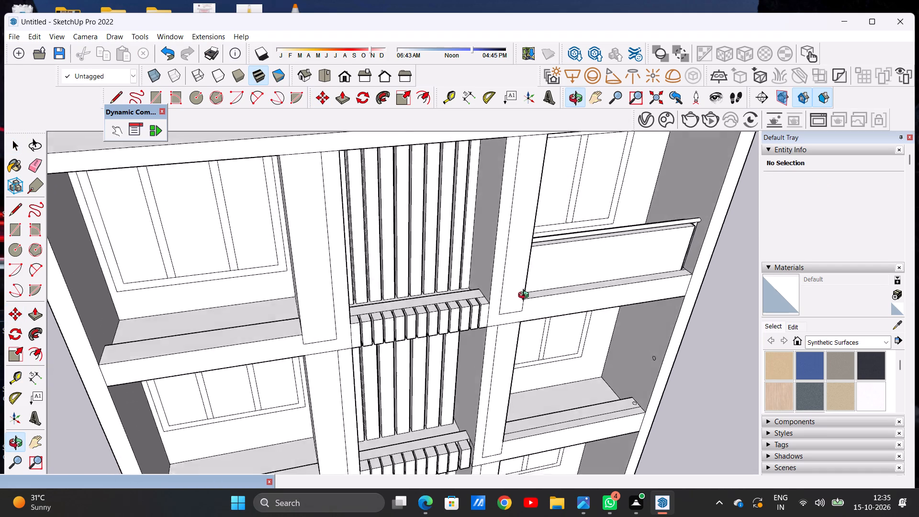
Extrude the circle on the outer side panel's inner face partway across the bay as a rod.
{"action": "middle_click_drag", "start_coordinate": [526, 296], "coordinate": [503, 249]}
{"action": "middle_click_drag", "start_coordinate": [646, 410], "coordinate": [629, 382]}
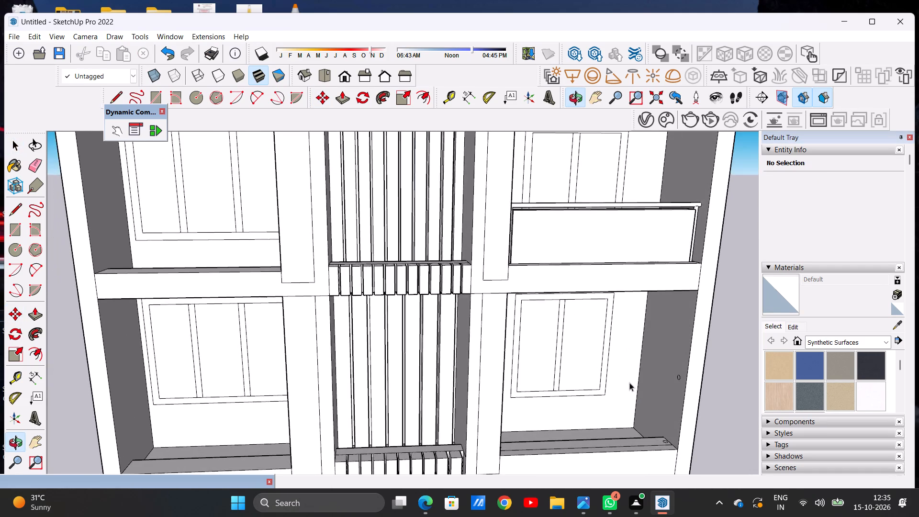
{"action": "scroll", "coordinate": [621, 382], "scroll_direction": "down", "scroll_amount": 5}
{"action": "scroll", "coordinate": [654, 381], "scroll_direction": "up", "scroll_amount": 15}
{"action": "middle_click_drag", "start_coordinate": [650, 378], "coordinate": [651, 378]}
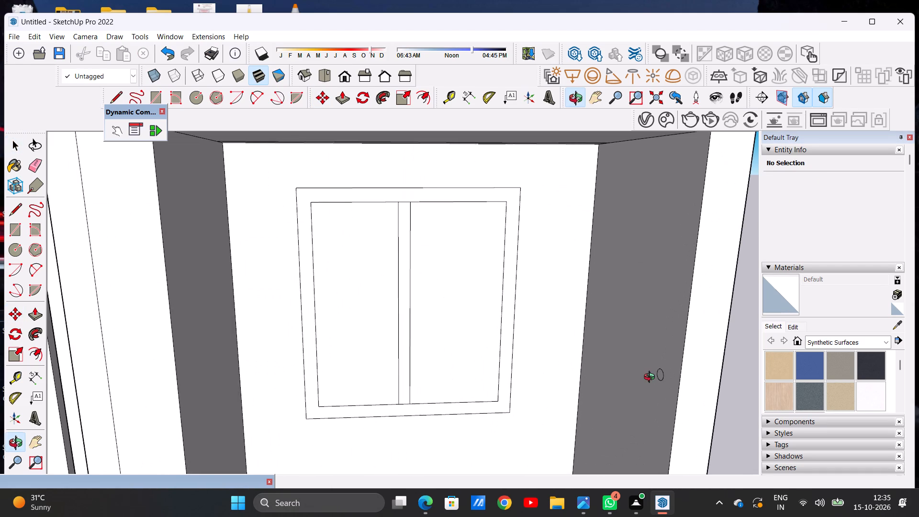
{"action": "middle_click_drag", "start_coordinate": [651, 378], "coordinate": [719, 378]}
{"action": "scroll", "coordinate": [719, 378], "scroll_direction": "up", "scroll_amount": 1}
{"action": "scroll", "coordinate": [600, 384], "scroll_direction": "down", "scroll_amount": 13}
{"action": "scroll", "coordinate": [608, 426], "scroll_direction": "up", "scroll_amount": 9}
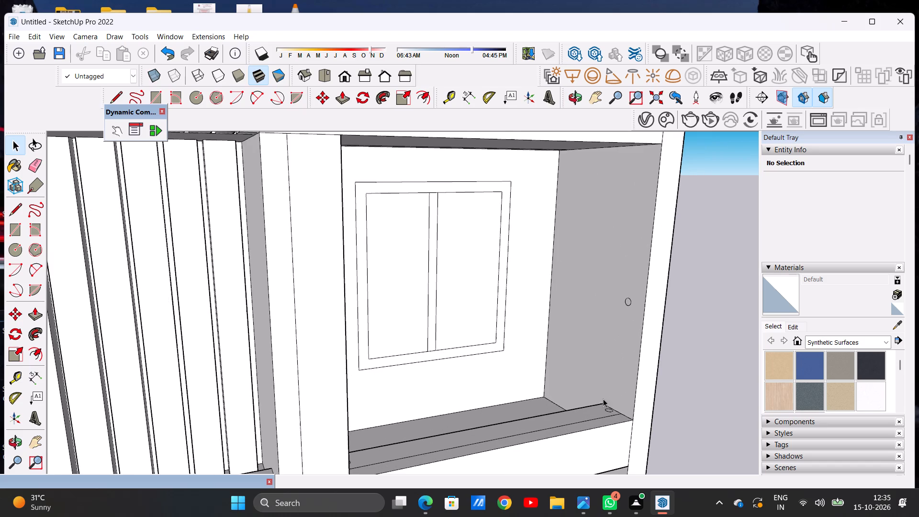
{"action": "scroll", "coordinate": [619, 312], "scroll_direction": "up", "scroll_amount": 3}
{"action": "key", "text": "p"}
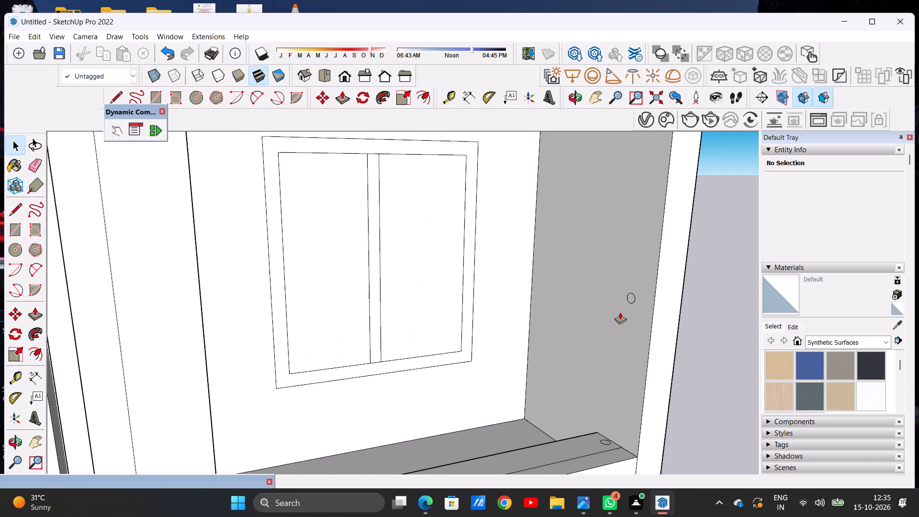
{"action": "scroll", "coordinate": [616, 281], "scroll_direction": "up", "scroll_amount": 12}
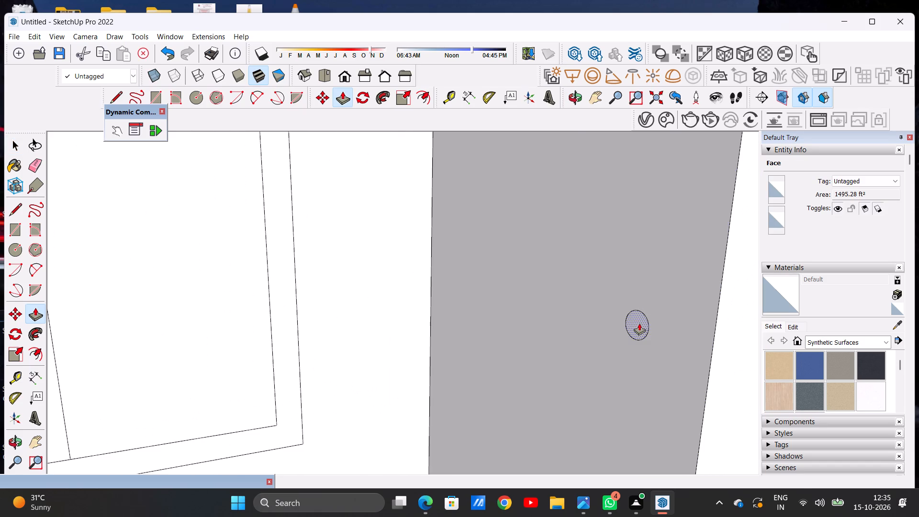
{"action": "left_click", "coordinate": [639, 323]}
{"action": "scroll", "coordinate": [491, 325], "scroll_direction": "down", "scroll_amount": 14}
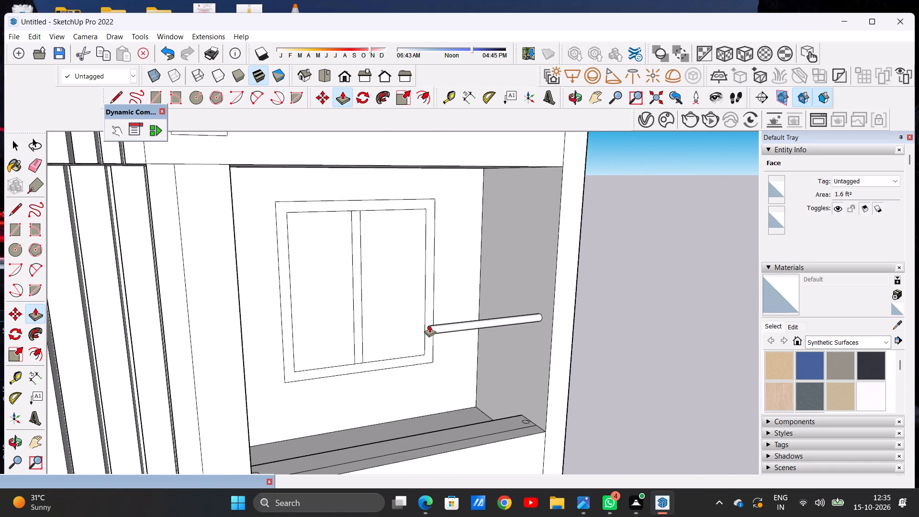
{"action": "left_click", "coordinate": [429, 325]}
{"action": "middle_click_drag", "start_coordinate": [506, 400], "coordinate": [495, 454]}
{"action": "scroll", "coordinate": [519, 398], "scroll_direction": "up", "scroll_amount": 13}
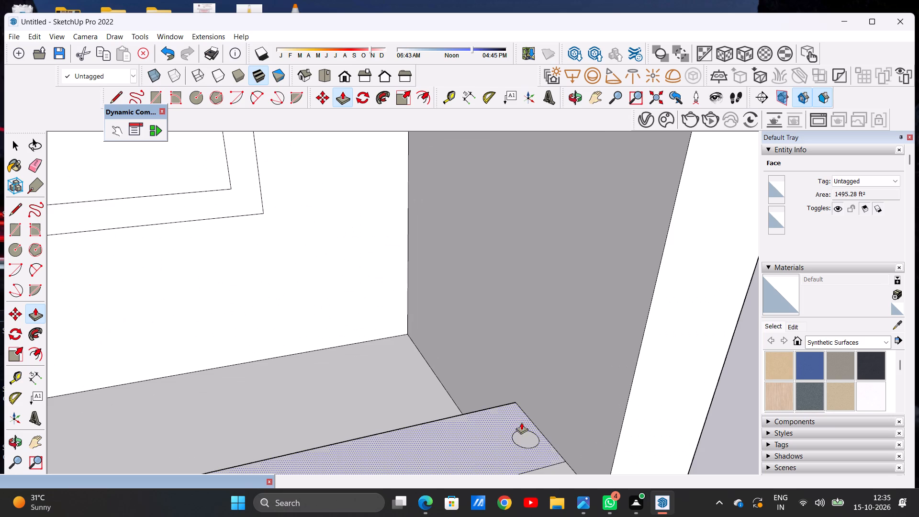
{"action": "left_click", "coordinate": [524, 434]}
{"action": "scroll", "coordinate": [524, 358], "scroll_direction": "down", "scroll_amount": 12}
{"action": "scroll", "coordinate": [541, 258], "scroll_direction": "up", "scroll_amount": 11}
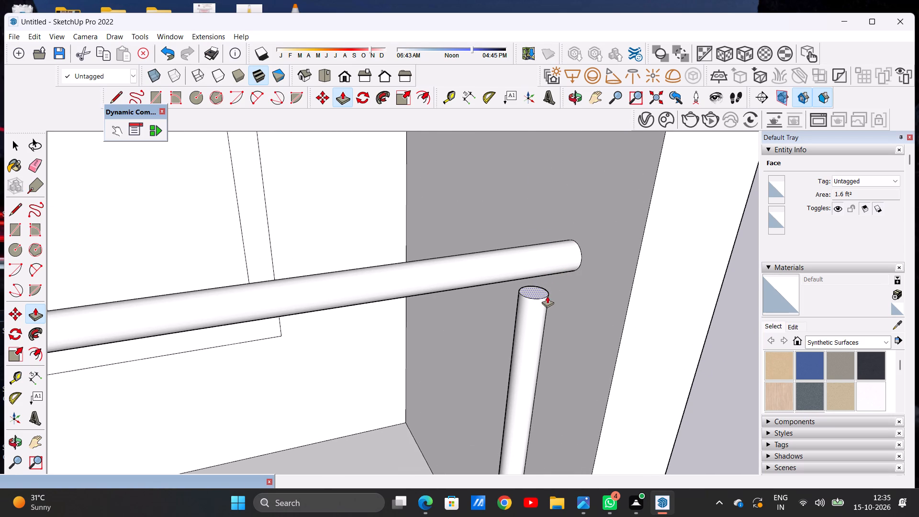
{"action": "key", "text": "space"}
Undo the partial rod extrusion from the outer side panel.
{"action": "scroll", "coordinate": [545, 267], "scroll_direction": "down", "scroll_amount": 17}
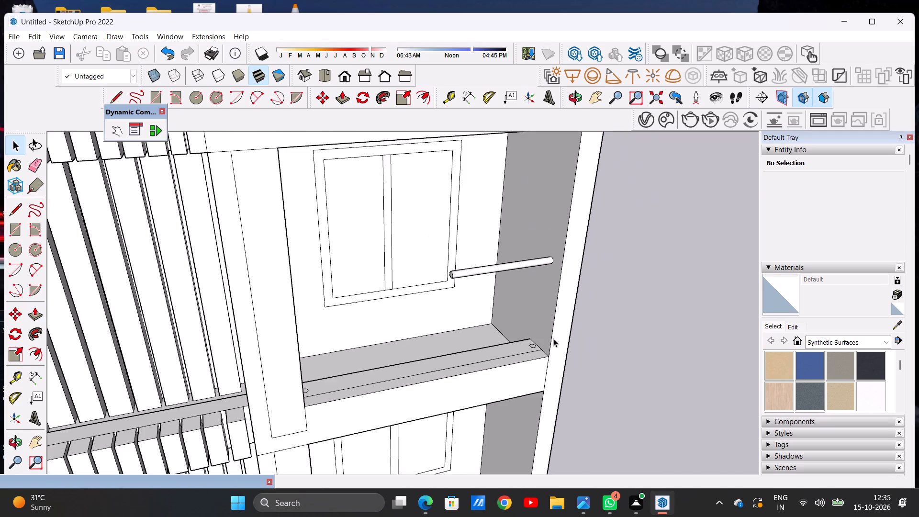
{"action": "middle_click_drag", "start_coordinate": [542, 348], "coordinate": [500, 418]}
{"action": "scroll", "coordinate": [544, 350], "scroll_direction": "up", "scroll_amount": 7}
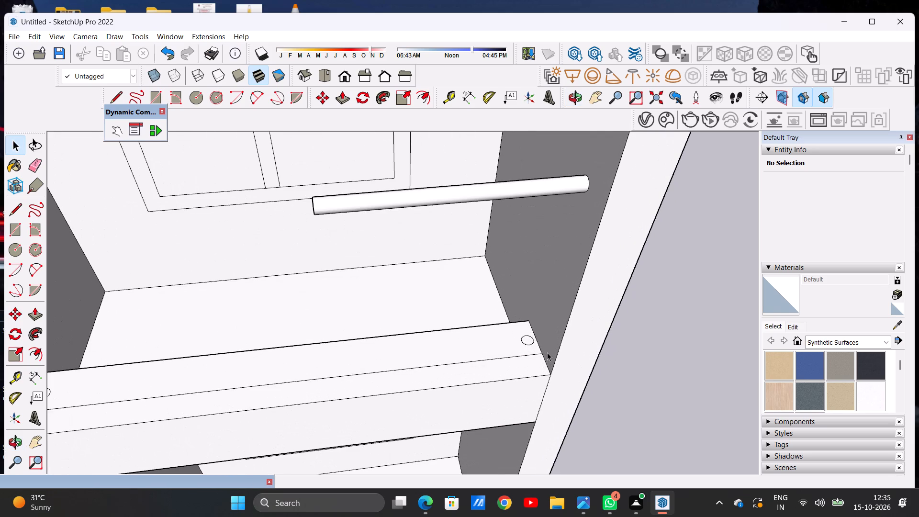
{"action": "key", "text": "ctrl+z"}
Move the strip's circle beside the outer side panel slightly forward, toward the shelf's front edge.
{"action": "scroll", "coordinate": [522, 333], "scroll_direction": "up", "scroll_amount": 9}
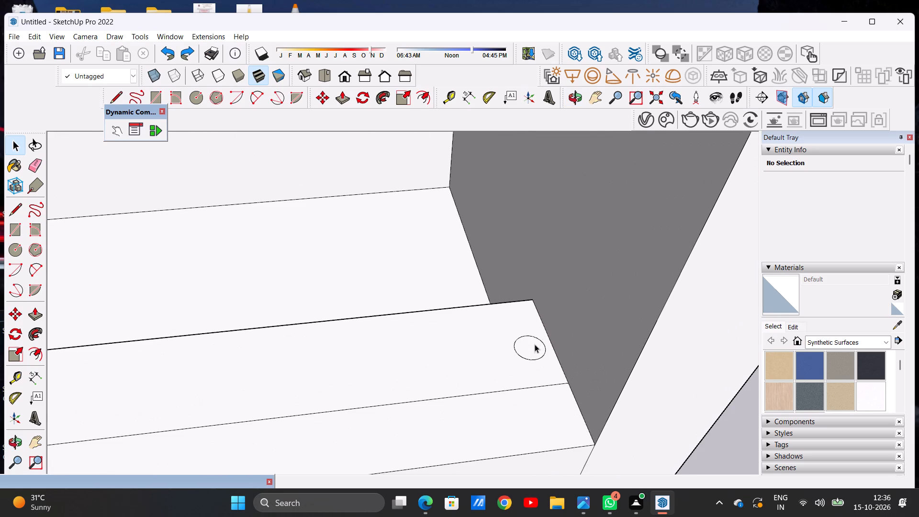
{"action": "double_click", "coordinate": [531, 352]}
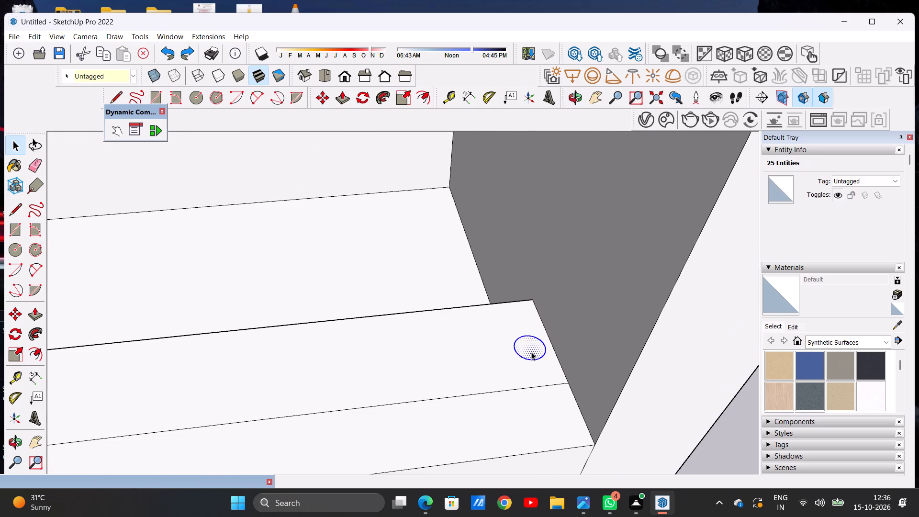
{"action": "key", "text": "m"}
{"action": "left_click", "coordinate": [533, 361]}
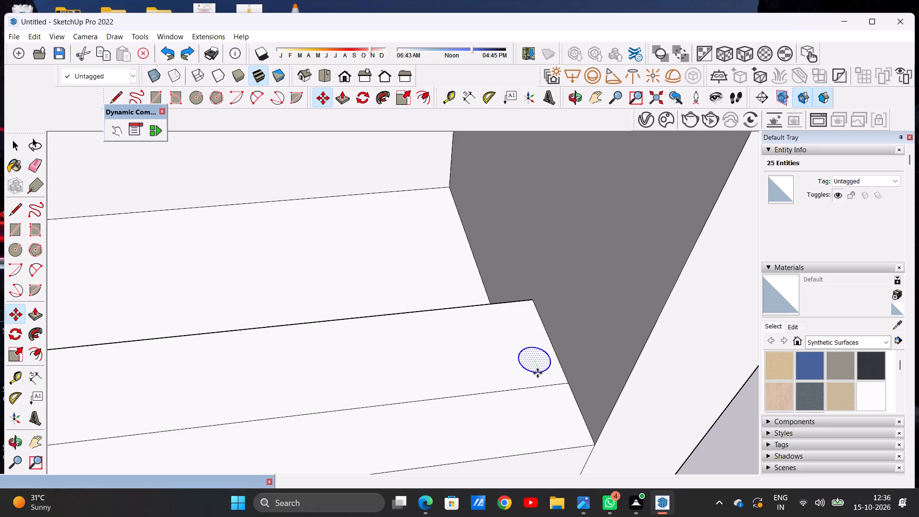
{"action": "left_click", "coordinate": [538, 374]}
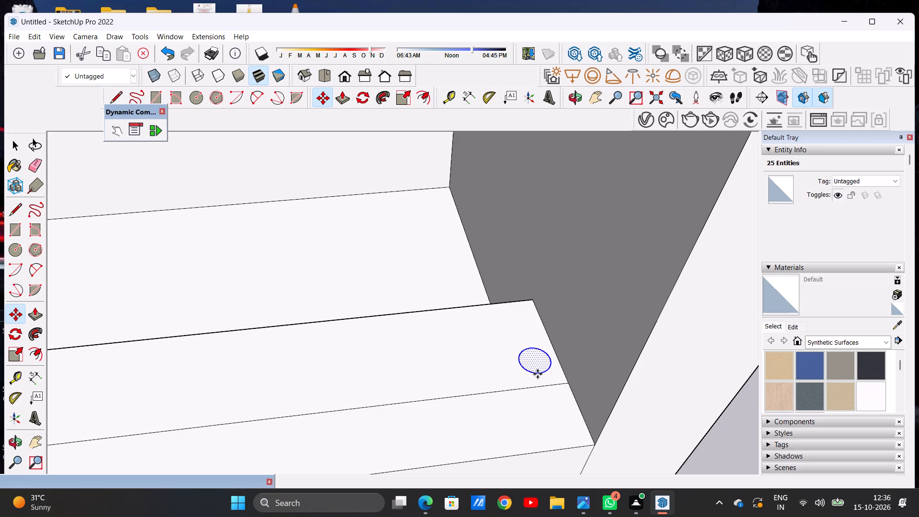
{"action": "key", "text": "space"}
Move the strip's other circle, at the slatted column end, slightly forward toward the shelf's front edge.
{"action": "scroll", "coordinate": [574, 300], "scroll_direction": "down", "scroll_amount": 9}
{"action": "scroll", "coordinate": [574, 300], "scroll_direction": "up", "scroll_amount": 1}
{"action": "scroll", "coordinate": [574, 300], "scroll_direction": "down", "scroll_amount": 10}
{"action": "scroll", "coordinate": [344, 337], "scroll_direction": "up", "scroll_amount": 6}
{"action": "middle_click_drag", "start_coordinate": [327, 363], "coordinate": [314, 402]}
{"action": "scroll", "coordinate": [282, 366], "scroll_direction": "up", "scroll_amount": 11}
{"action": "double_click", "coordinate": [285, 338]}
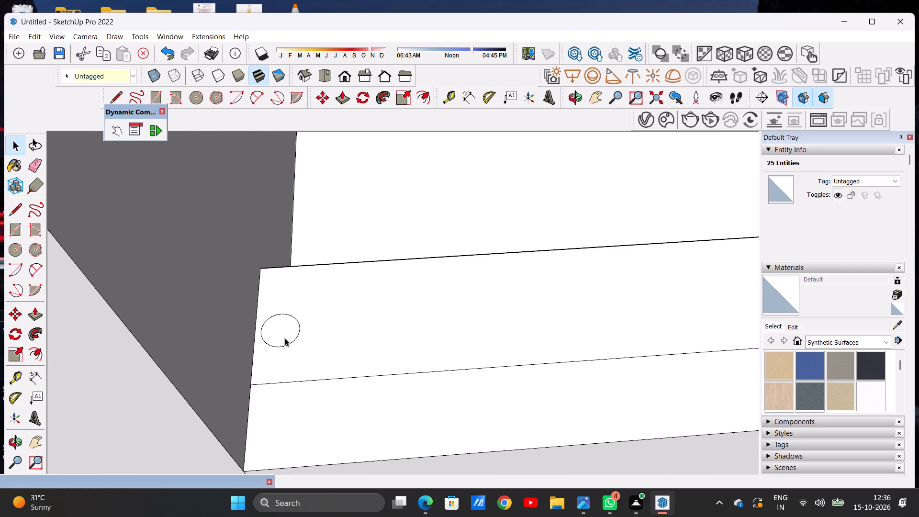
{"action": "key", "text": "m"}
{"action": "left_click", "coordinate": [281, 347]}
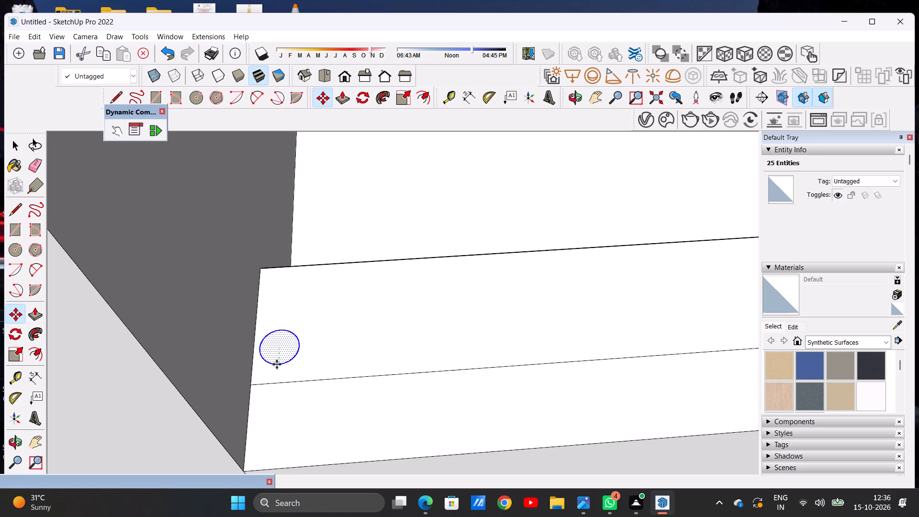
{"action": "left_click", "coordinate": [276, 365]}
{"action": "key", "text": "space"}
{"action": "scroll", "coordinate": [365, 312], "scroll_direction": "down", "scroll_amount": 7}
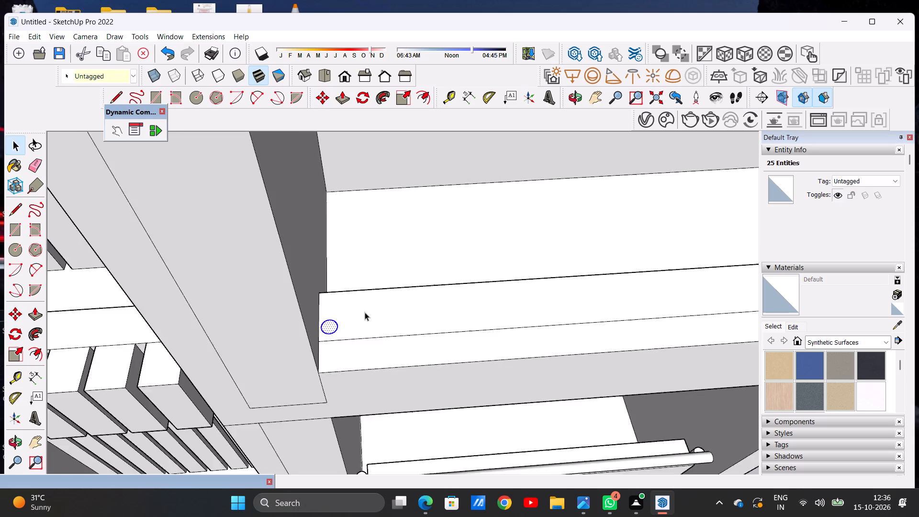
{"action": "scroll", "coordinate": [365, 312], "scroll_direction": "down", "scroll_amount": 16}
{"action": "left_click", "coordinate": [603, 337]}
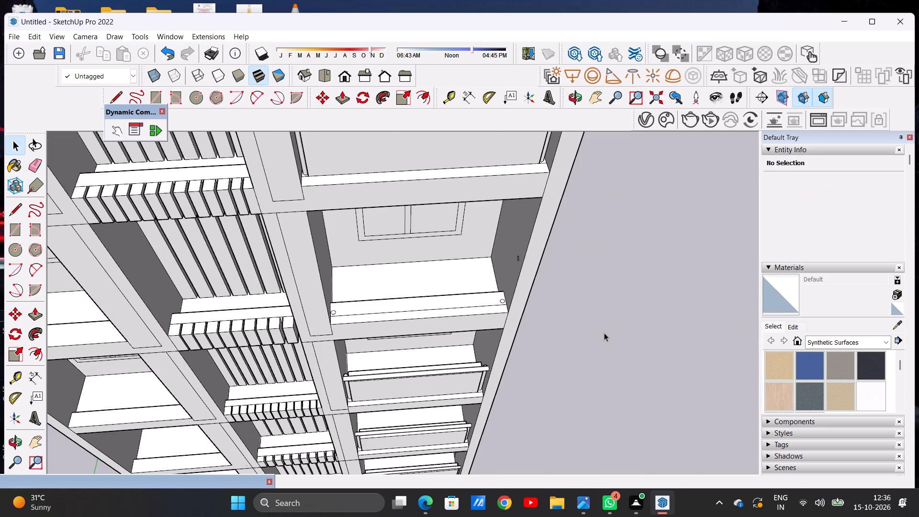
Extrude the circle on the outer side panel across the full bay to the slatted column side, forming the rod.
{"action": "scroll", "coordinate": [555, 376], "scroll_direction": "down", "scroll_amount": 7}
{"action": "middle_click_drag", "start_coordinate": [503, 395], "coordinate": [511, 332]}
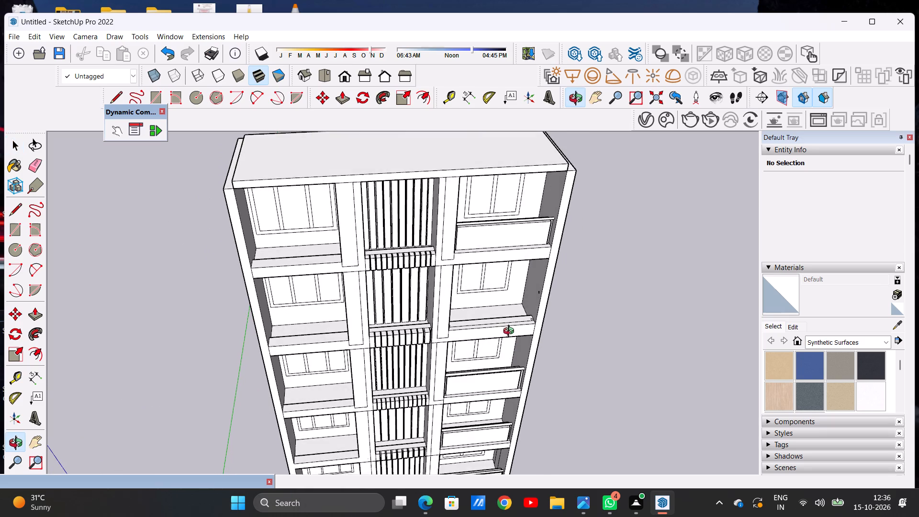
{"action": "middle_click_drag", "start_coordinate": [511, 332], "coordinate": [511, 328]}
{"action": "scroll", "coordinate": [525, 304], "scroll_direction": "up", "scroll_amount": 12}
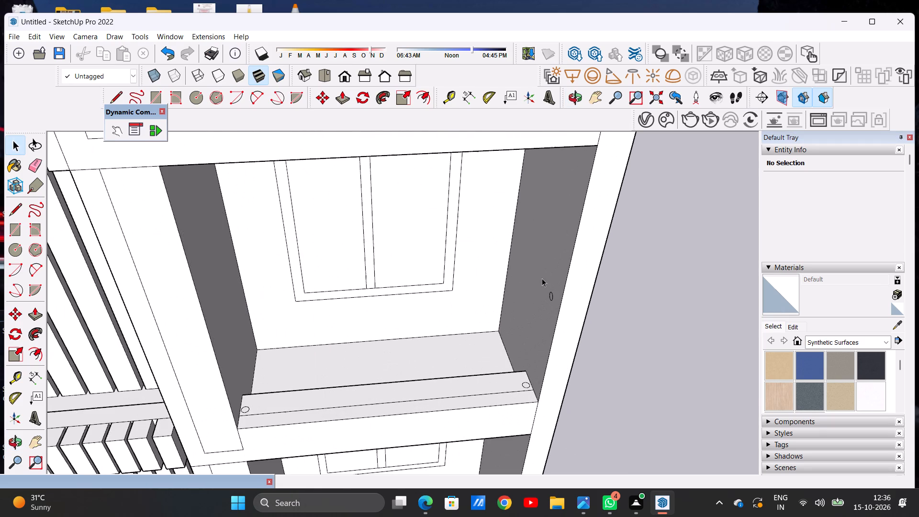
{"action": "key", "text": "p"}
{"action": "scroll", "coordinate": [572, 299], "scroll_direction": "up", "scroll_amount": 8}
{"action": "scroll", "coordinate": [550, 297], "scroll_direction": "down", "scroll_amount": 1}
{"action": "scroll", "coordinate": [549, 296], "scroll_direction": "up", "scroll_amount": 12}
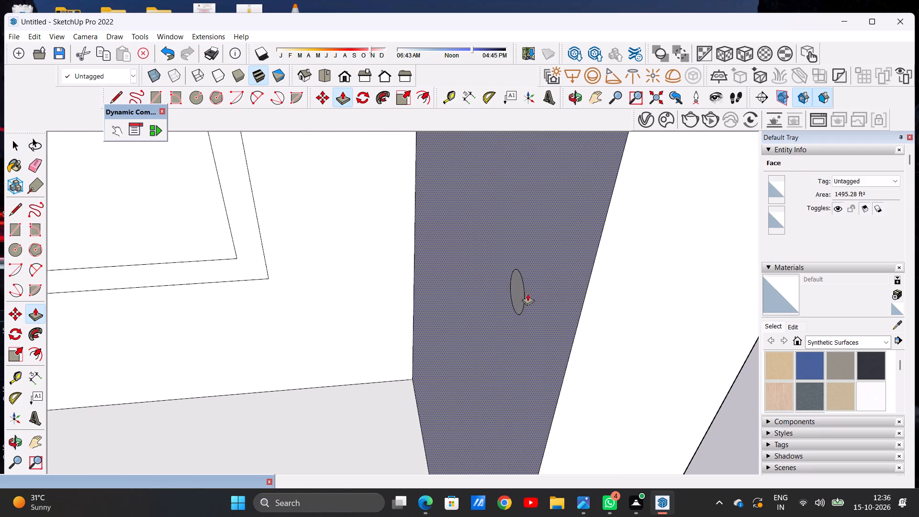
{"action": "left_click", "coordinate": [515, 293]}
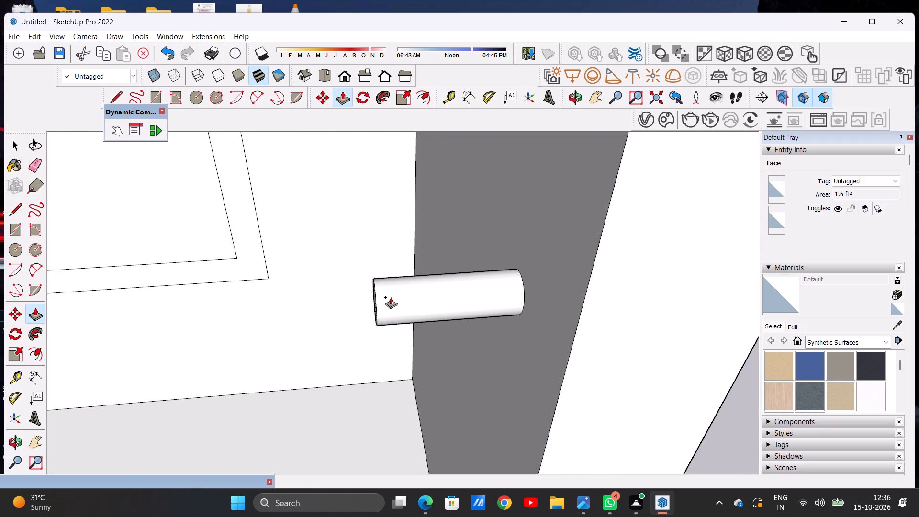
{"action": "scroll", "coordinate": [491, 281], "scroll_direction": "down", "scroll_amount": 20}
{"action": "scroll", "coordinate": [491, 281], "scroll_direction": "down", "scroll_amount": 5}
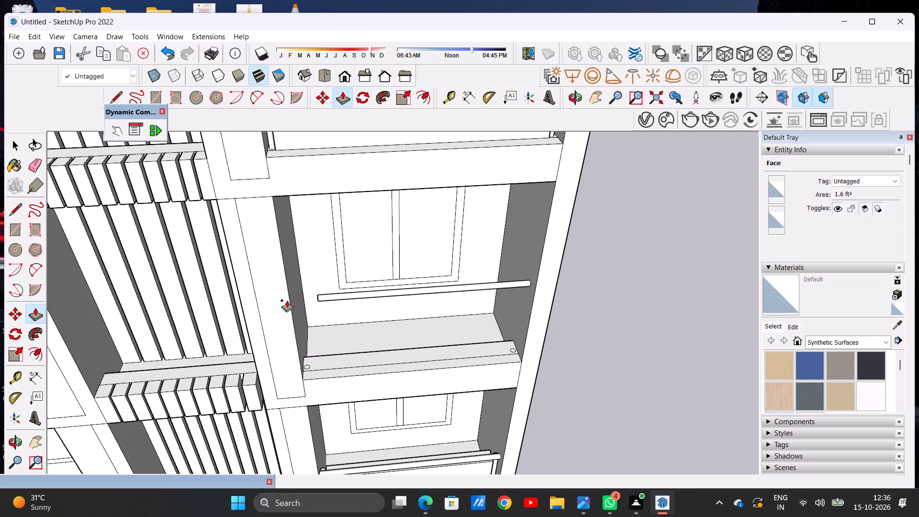
{"action": "middle_click_drag", "start_coordinate": [258, 295], "coordinate": [252, 255]}
{"action": "scroll", "coordinate": [329, 278], "scroll_direction": "up", "scroll_amount": 11}
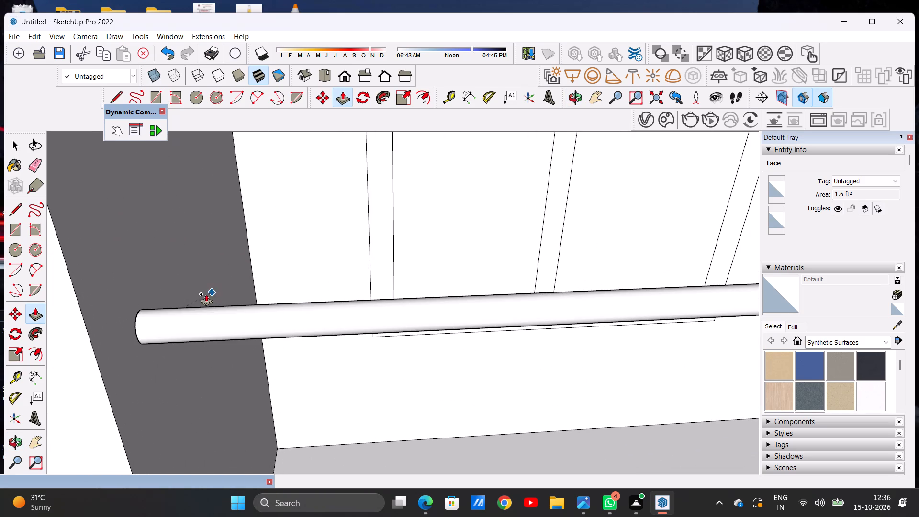
{"action": "left_click", "coordinate": [141, 294]}
{"action": "key", "text": "space"}
Extrude the strip's circle beside the outer side panel up to the underside of the rod as an end support.
{"action": "scroll", "coordinate": [527, 362], "scroll_direction": "down", "scroll_amount": 7}
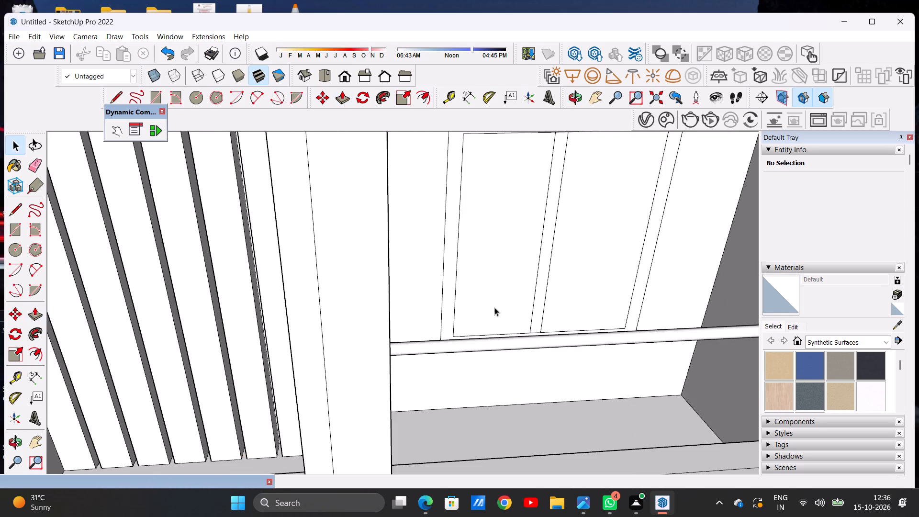
{"action": "scroll", "coordinate": [494, 307], "scroll_direction": "down", "scroll_amount": 12}
{"action": "middle_click_drag", "start_coordinate": [523, 335], "coordinate": [499, 294]}
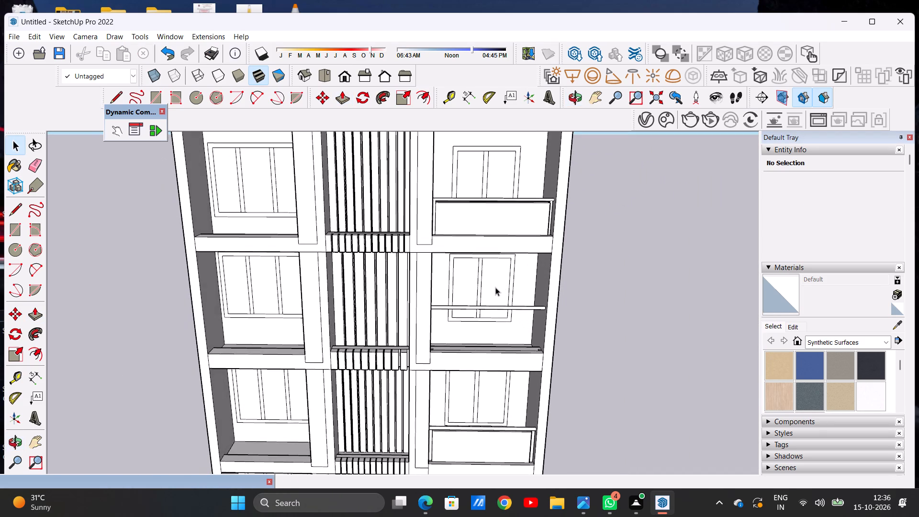
{"action": "middle_click_drag", "start_coordinate": [514, 316], "coordinate": [505, 284]}
{"action": "middle_click_drag", "start_coordinate": [502, 329], "coordinate": [505, 399]}
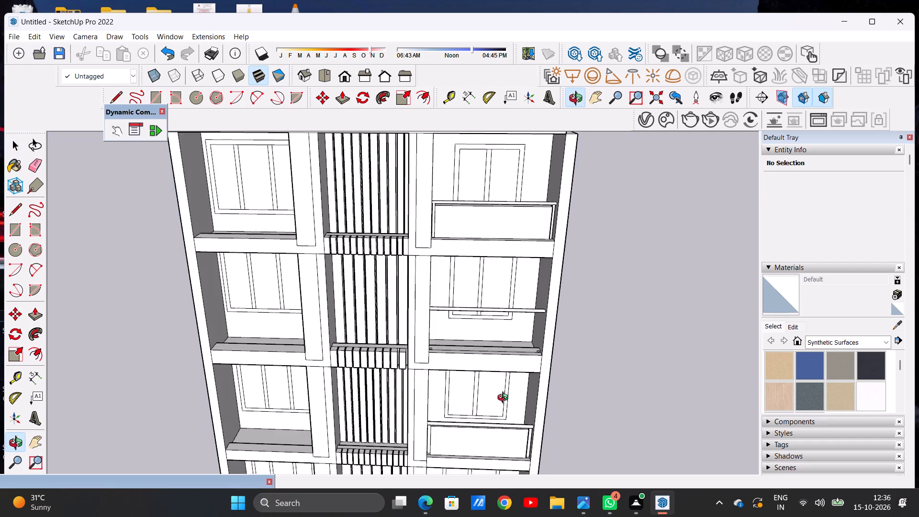
{"action": "middle_click_drag", "start_coordinate": [505, 399], "coordinate": [504, 442]}
{"action": "scroll", "coordinate": [541, 340], "scroll_direction": "up", "scroll_amount": 20}
{"action": "scroll", "coordinate": [541, 340], "scroll_direction": "up", "scroll_amount": 2}
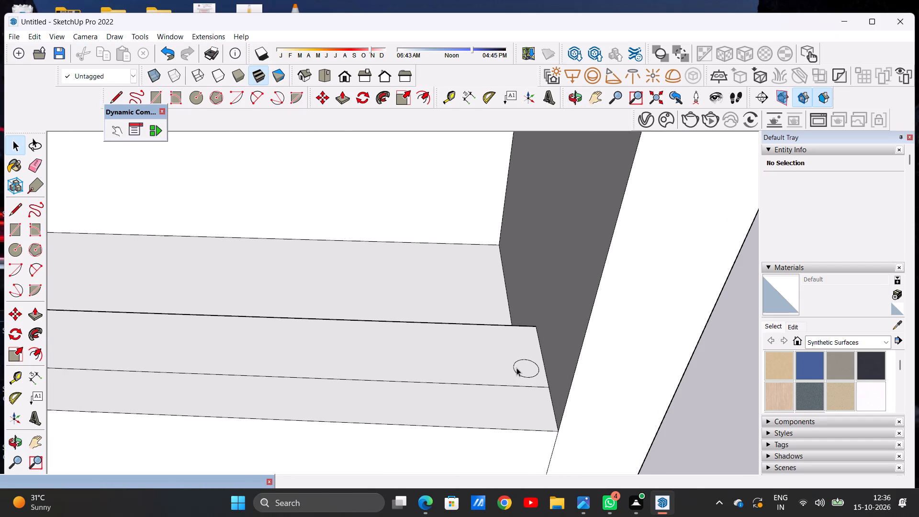
{"action": "key", "text": "p"}
{"action": "scroll", "coordinate": [517, 367], "scroll_direction": "up", "scroll_amount": 4}
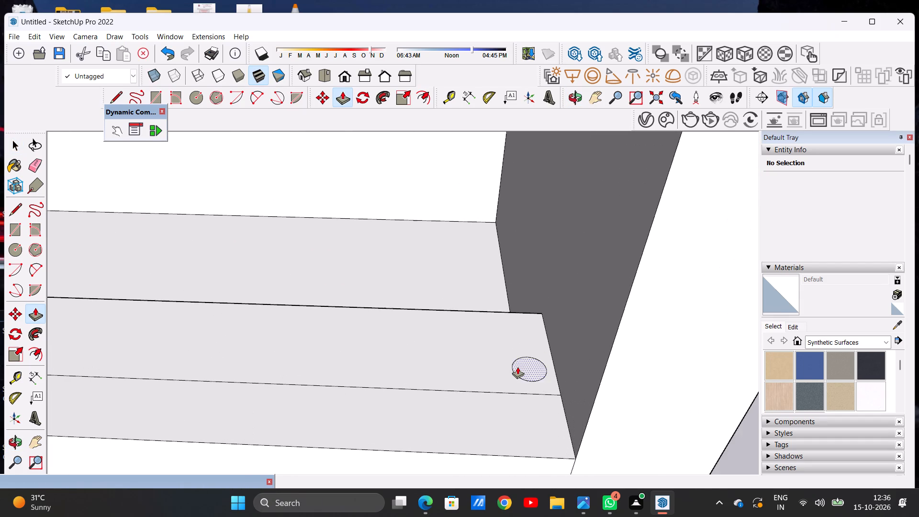
{"action": "left_click", "coordinate": [517, 367]}
{"action": "scroll", "coordinate": [522, 301], "scroll_direction": "down", "scroll_amount": 12}
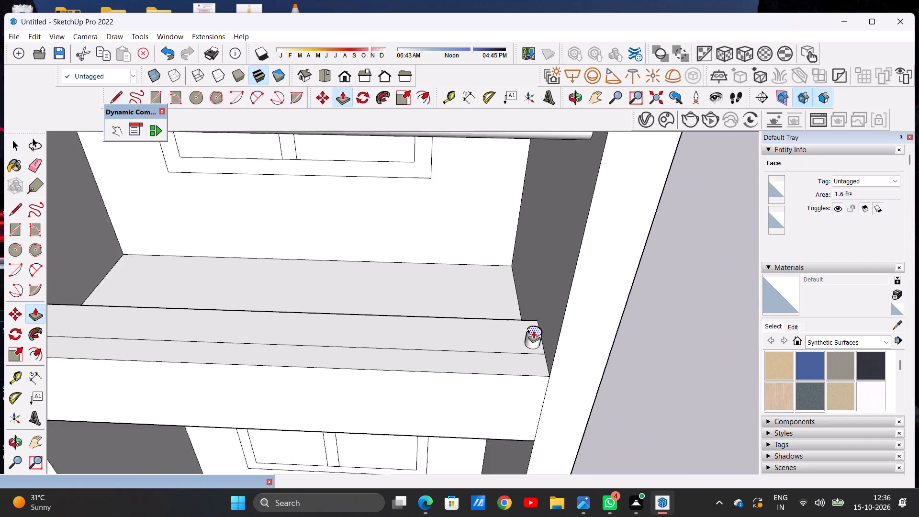
{"action": "scroll", "coordinate": [533, 331], "scroll_direction": "down", "scroll_amount": 10}
{"action": "scroll", "coordinate": [557, 250], "scroll_direction": "up", "scroll_amount": 20}
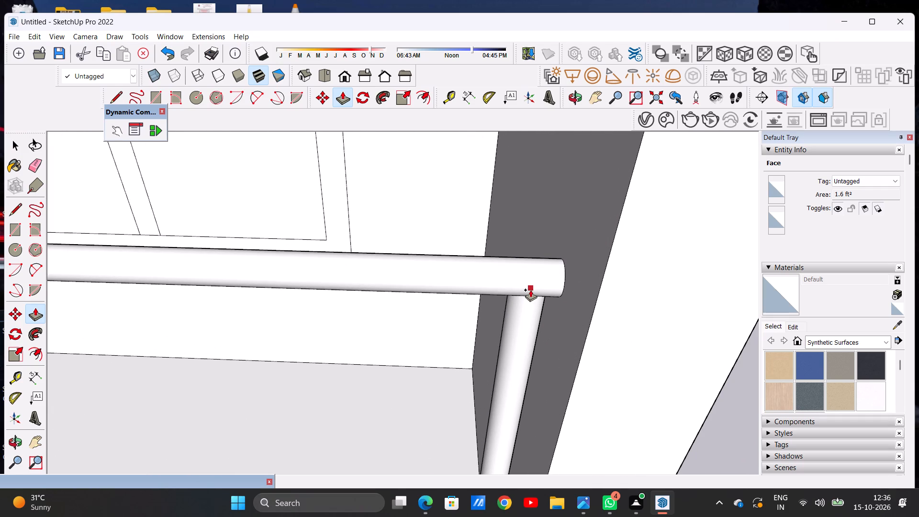
{"action": "left_click", "coordinate": [530, 290]}
{"action": "key", "text": "space"}
Extrude the strip's circle at the slatted column end up to the underside of the rod as the second end support.
{"action": "scroll", "coordinate": [537, 340], "scroll_direction": "down", "scroll_amount": 10}
{"action": "middle_click_drag", "start_coordinate": [468, 286], "coordinate": [520, 310]}
{"action": "scroll", "coordinate": [659, 308], "scroll_direction": "down", "scroll_amount": 3}
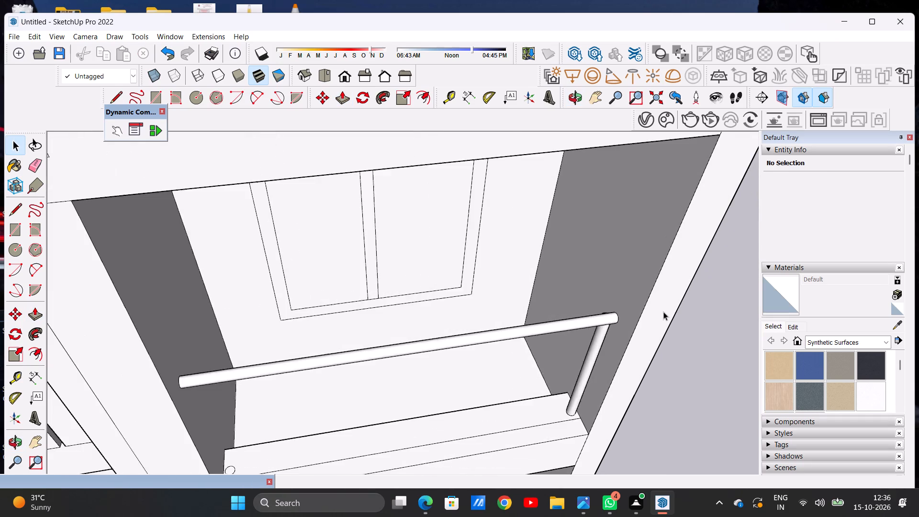
{"action": "scroll", "coordinate": [663, 312], "scroll_direction": "down", "scroll_amount": 11}
{"action": "middle_click_drag", "start_coordinate": [549, 396], "coordinate": [444, 339]}
{"action": "scroll", "coordinate": [428, 415], "scroll_direction": "up", "scroll_amount": 6}
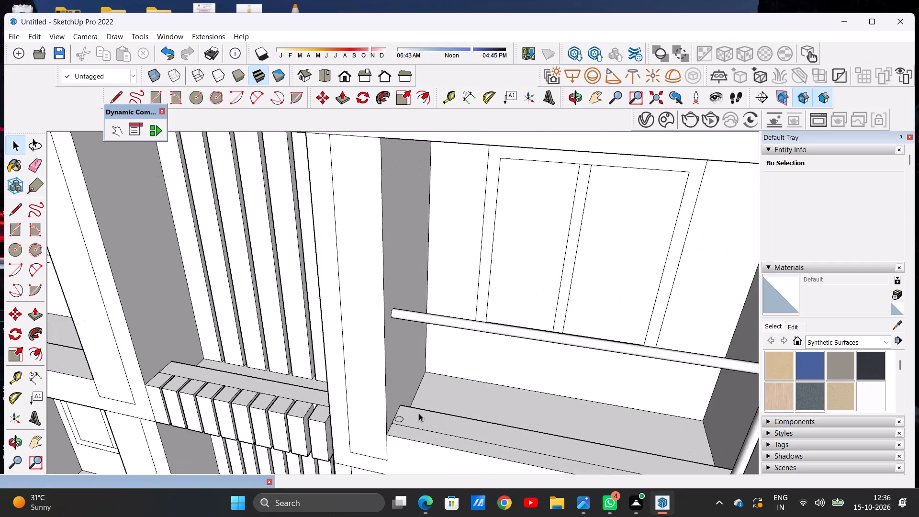
{"action": "scroll", "coordinate": [401, 412], "scroll_direction": "up", "scroll_amount": 6}
{"action": "key", "text": "p"}
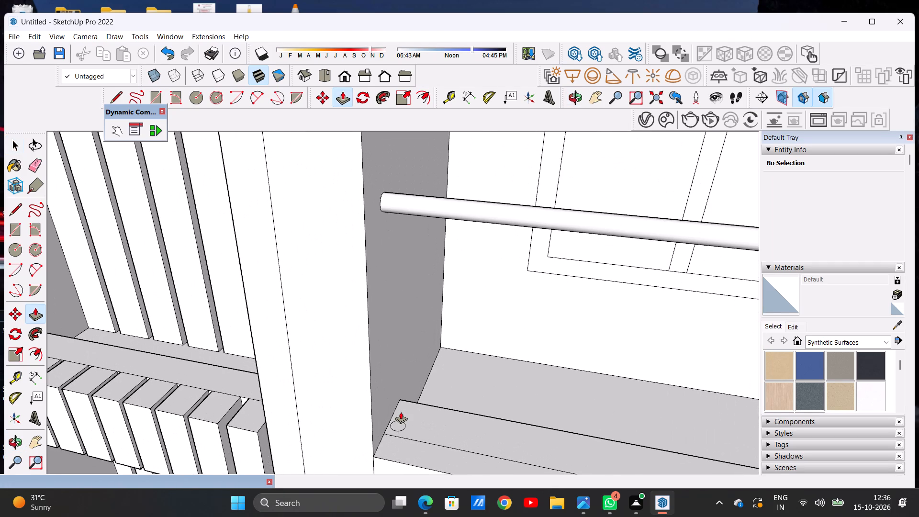
{"action": "scroll", "coordinate": [399, 413], "scroll_direction": "up", "scroll_amount": 13}
{"action": "left_click", "coordinate": [392, 441]}
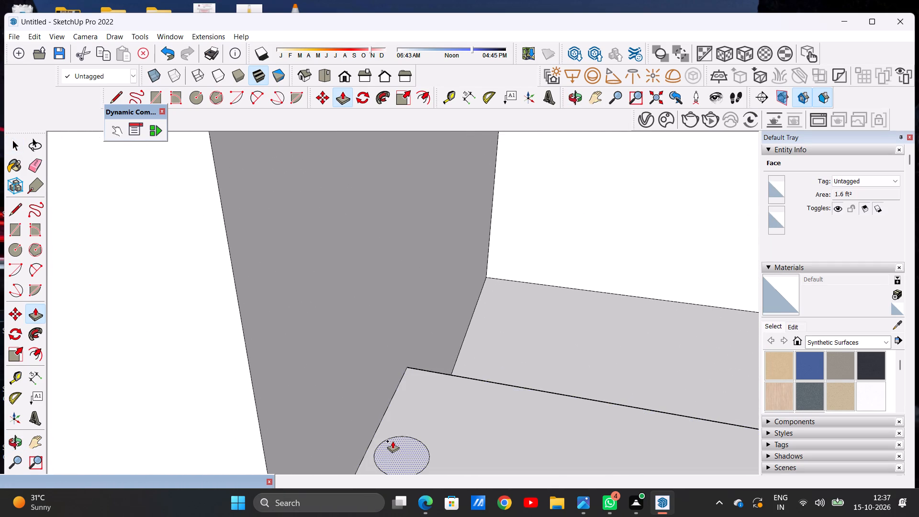
{"action": "scroll", "coordinate": [415, 347], "scroll_direction": "down", "scroll_amount": 20}
{"action": "scroll", "coordinate": [415, 347], "scroll_direction": "down", "scroll_amount": 7}
{"action": "scroll", "coordinate": [421, 308], "scroll_direction": "up", "scroll_amount": 6}
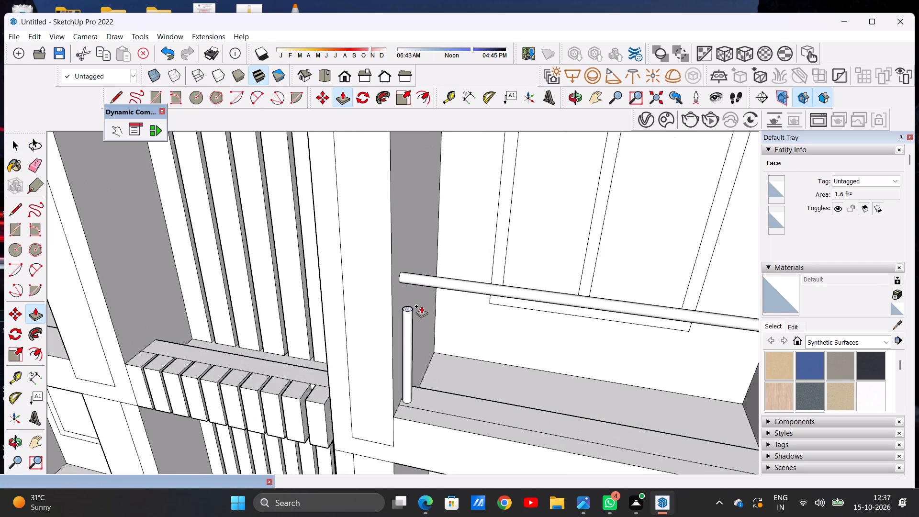
{"action": "scroll", "coordinate": [421, 306], "scroll_direction": "up", "scroll_amount": 6}
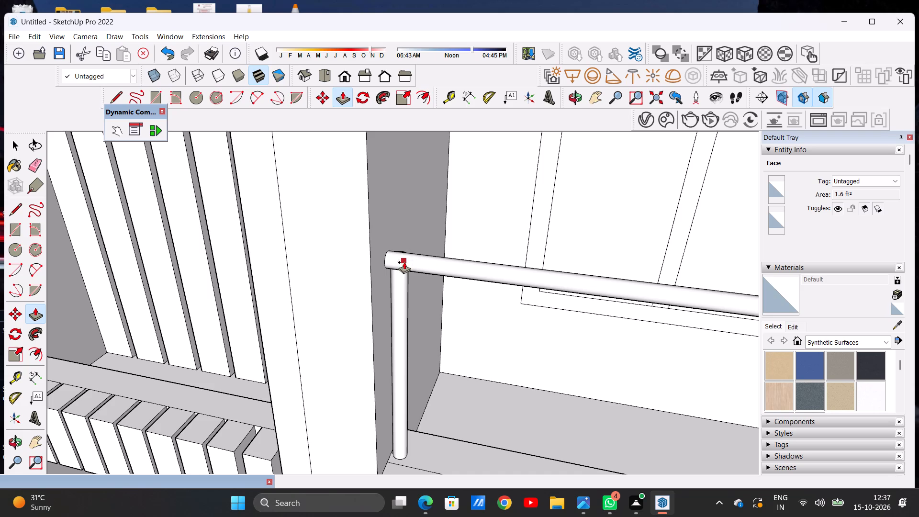
{"action": "left_click", "coordinate": [403, 265]}
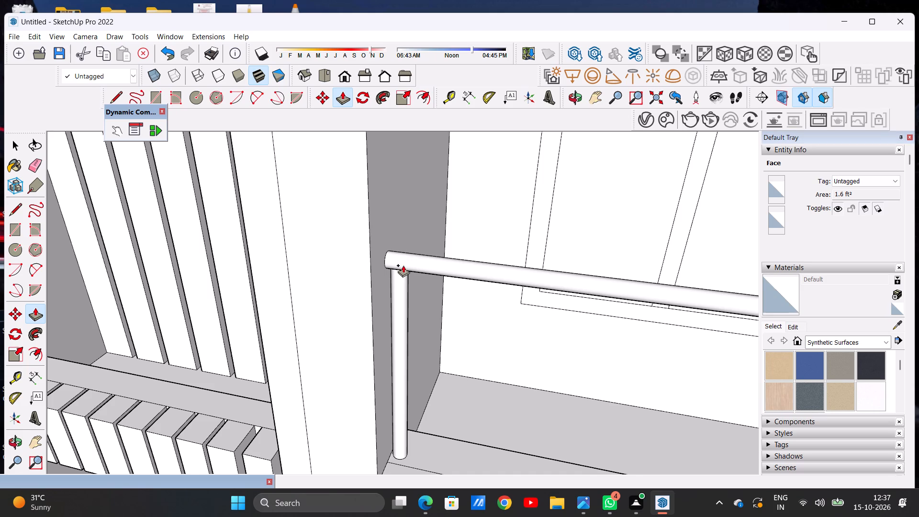
{"action": "key", "text": "space"}
Draw a line across the strip's depth just beside the end support at the slatted column side.
{"action": "scroll", "coordinate": [428, 315], "scroll_direction": "down", "scroll_amount": 20}
{"action": "middle_click_drag", "start_coordinate": [426, 332], "coordinate": [478, 335]}
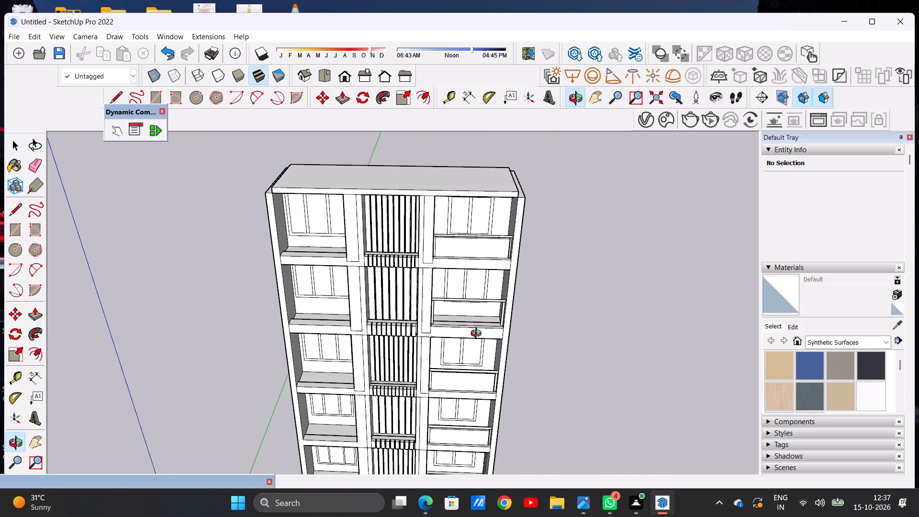
{"action": "middle_click_drag", "start_coordinate": [478, 335], "coordinate": [464, 346]}
{"action": "middle_click_drag", "start_coordinate": [461, 350], "coordinate": [462, 374]}
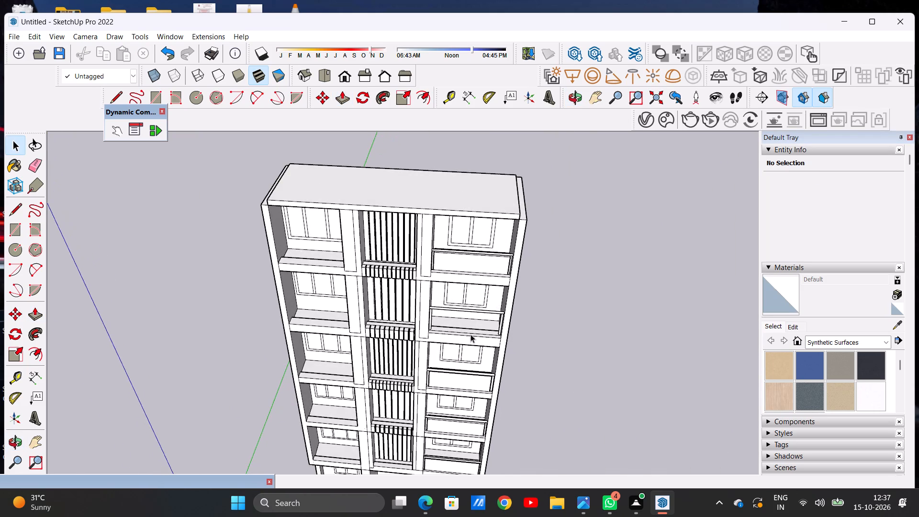
{"action": "scroll", "coordinate": [477, 332], "scroll_direction": "up", "scroll_amount": 14}
{"action": "scroll", "coordinate": [334, 316], "scroll_direction": "up", "scroll_amount": 6}
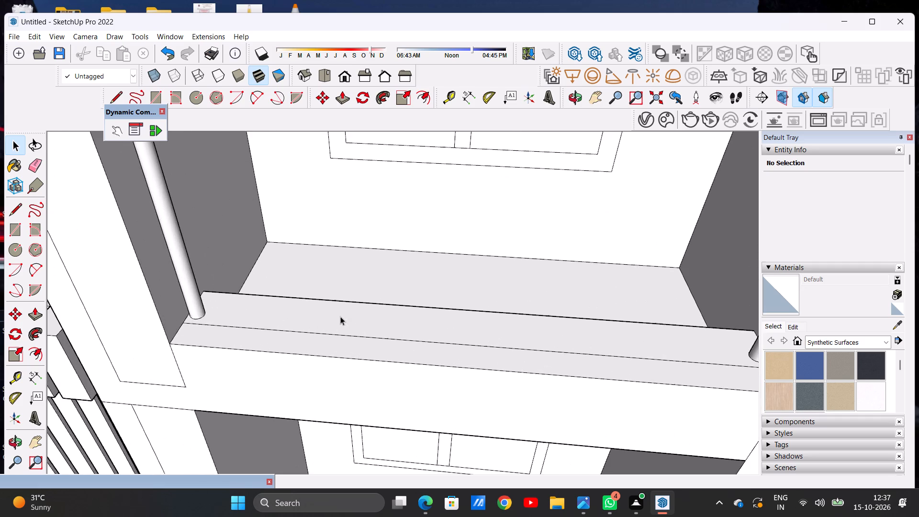
{"action": "middle_click_drag", "start_coordinate": [368, 342], "coordinate": [387, 389]}
{"action": "middle_click", "coordinate": [387, 389]}
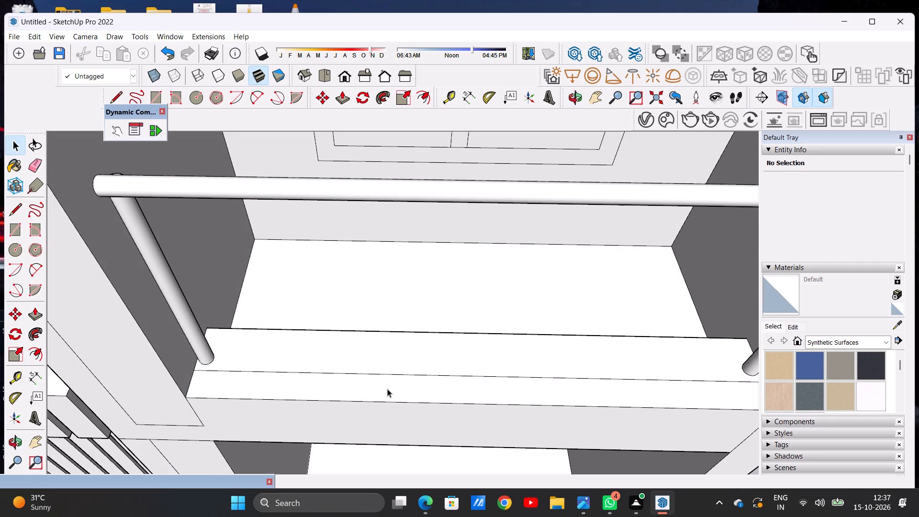
{"action": "key", "text": "l"}
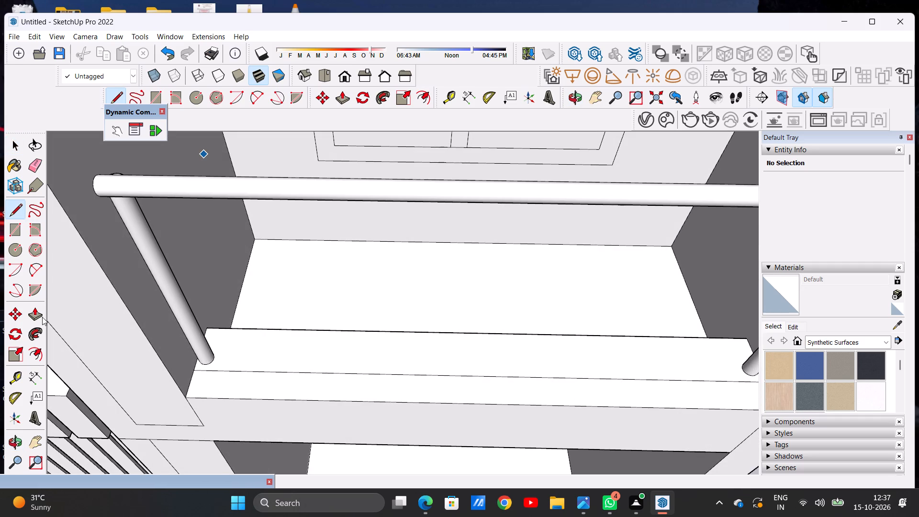
{"action": "key", "text": "space"}
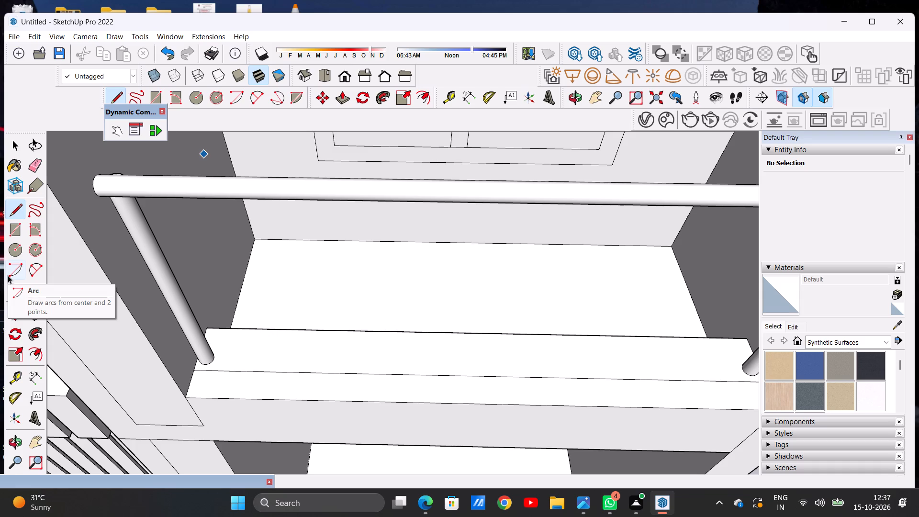
{"action": "key", "text": "l"}
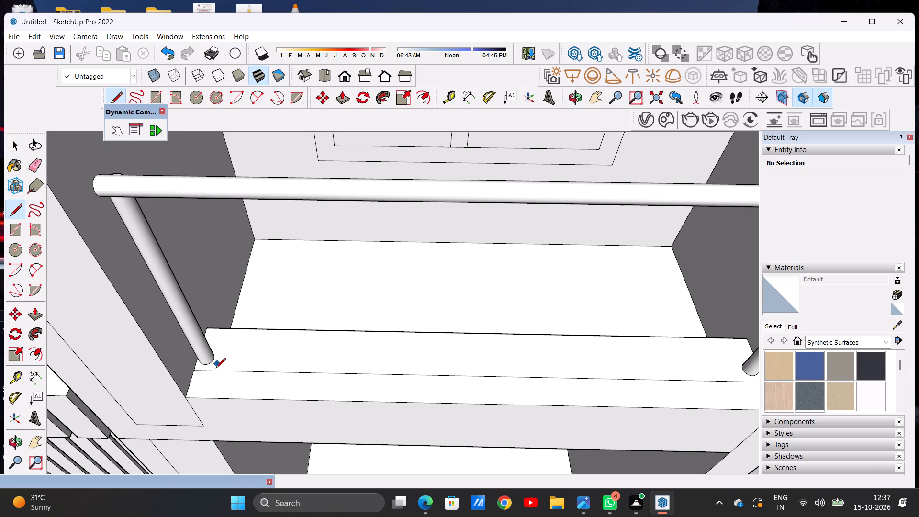
{"action": "scroll", "coordinate": [218, 370], "scroll_direction": "up", "scroll_amount": 5}
{"action": "left_click", "coordinate": [213, 369]}
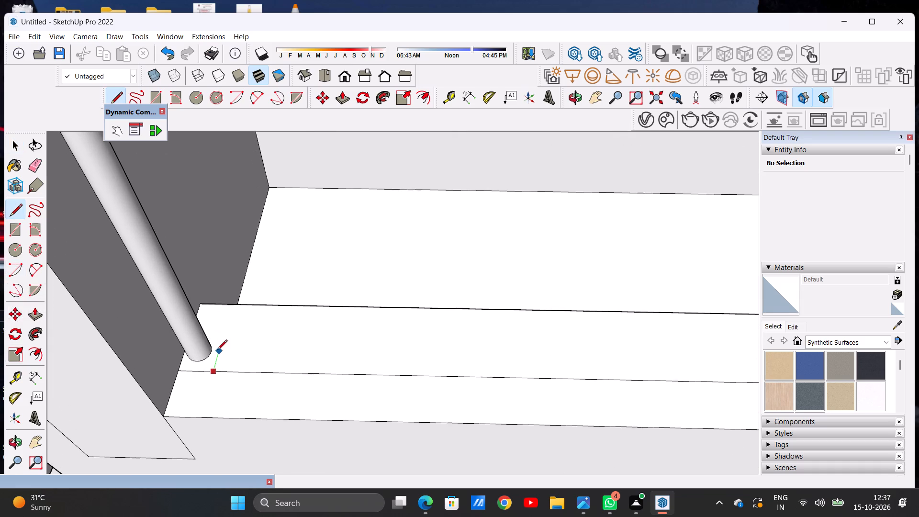
{"action": "left_click", "coordinate": [233, 306]}
{"action": "key", "text": "space"}
Move the new dividing line along the strip against the end support at the slatted column side.
{"action": "scroll", "coordinate": [222, 364], "scroll_direction": "up", "scroll_amount": 6}
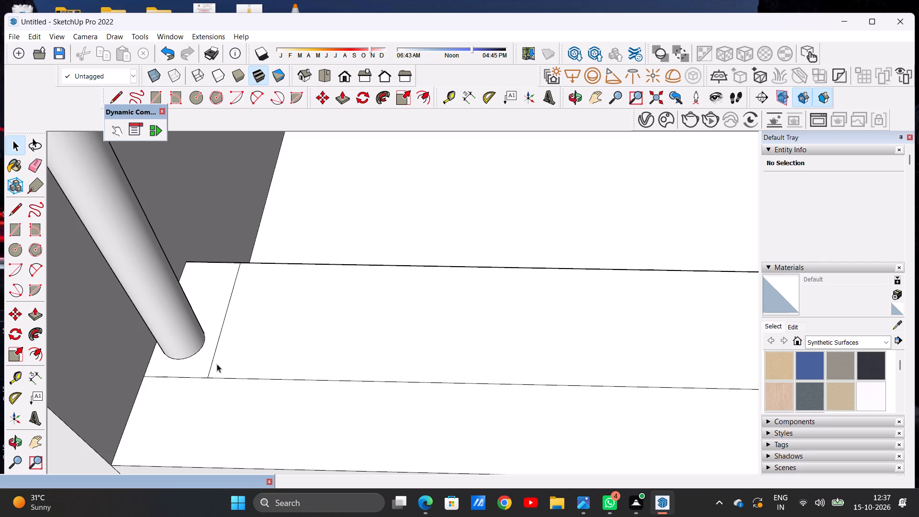
{"action": "scroll", "coordinate": [217, 364], "scroll_direction": "up", "scroll_amount": 7}
{"action": "left_click", "coordinate": [204, 378]}
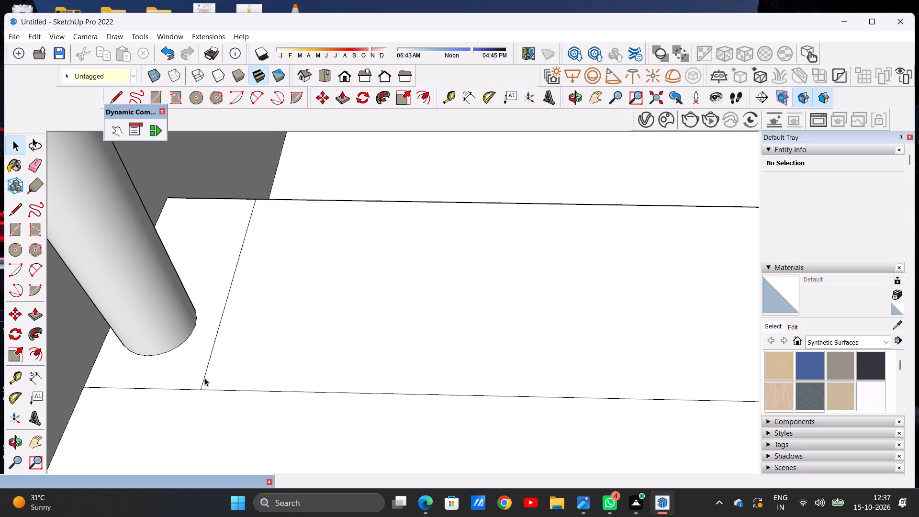
{"action": "key", "text": "m"}
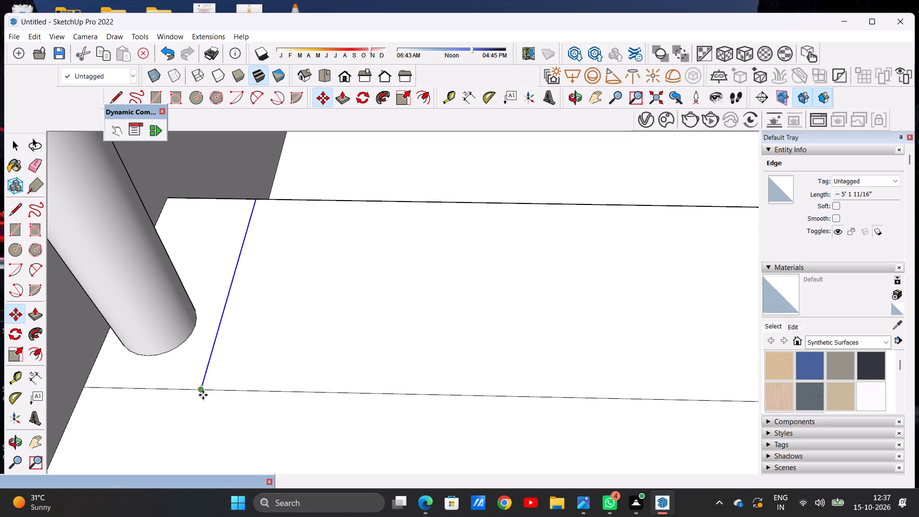
{"action": "left_click", "coordinate": [202, 391]}
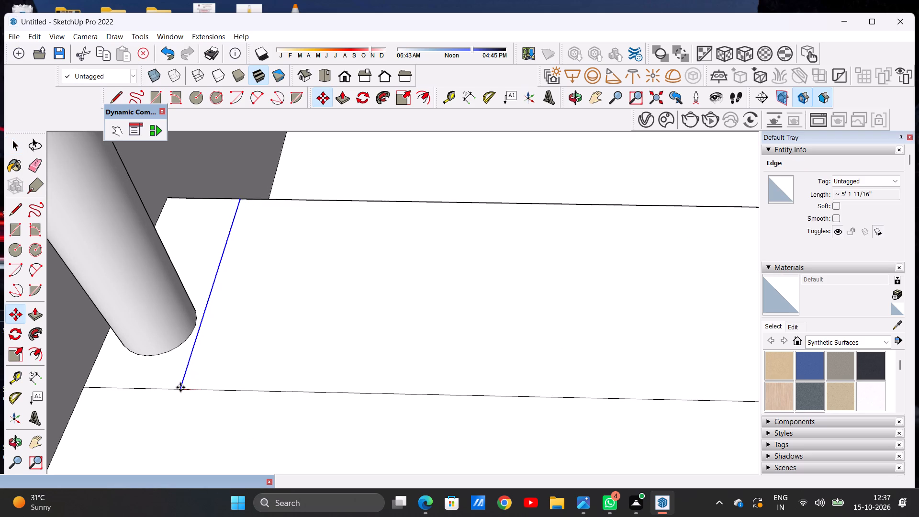
{"action": "left_click", "coordinate": [177, 391]}
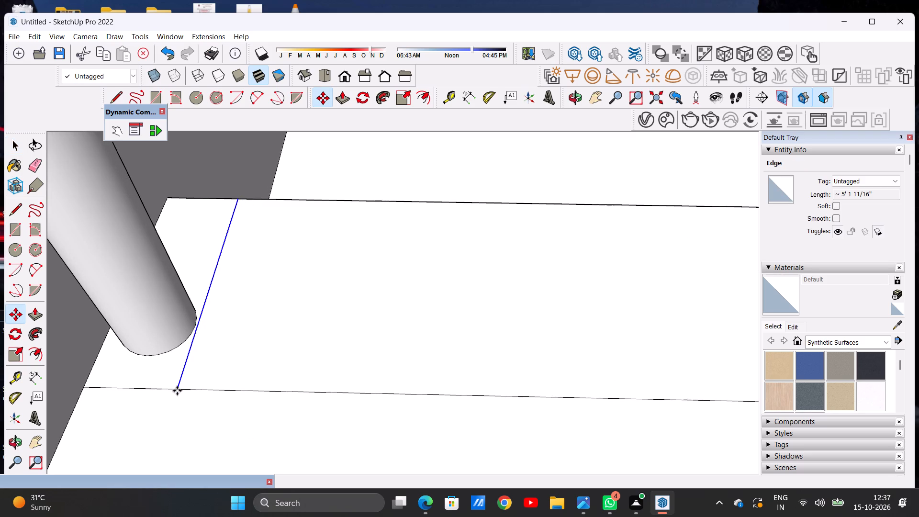
{"action": "key", "text": "space"}
Draw a line across the strip's depth just beside the end support at the outer side panel.
{"action": "scroll", "coordinate": [216, 419], "scroll_direction": "down", "scroll_amount": 13}
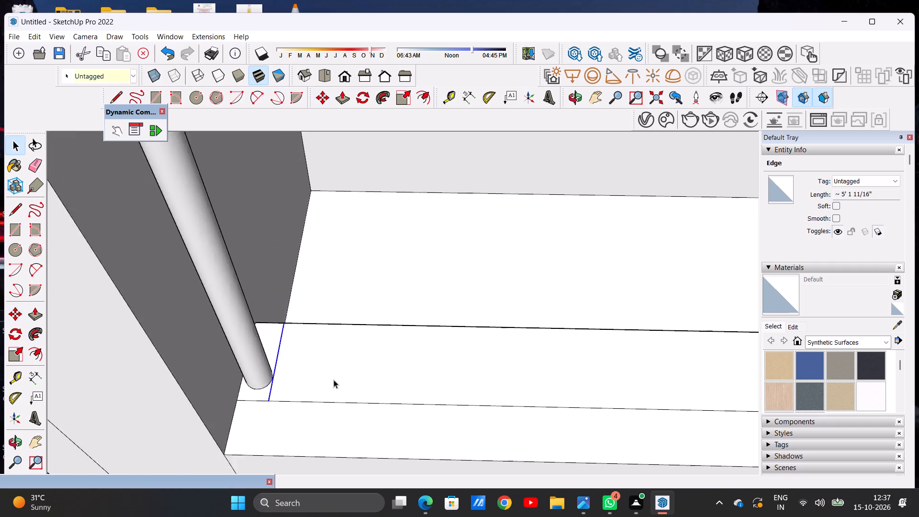
{"action": "scroll", "coordinate": [334, 380], "scroll_direction": "down", "scroll_amount": 10}
{"action": "scroll", "coordinate": [277, 380], "scroll_direction": "down", "scroll_amount": 7}
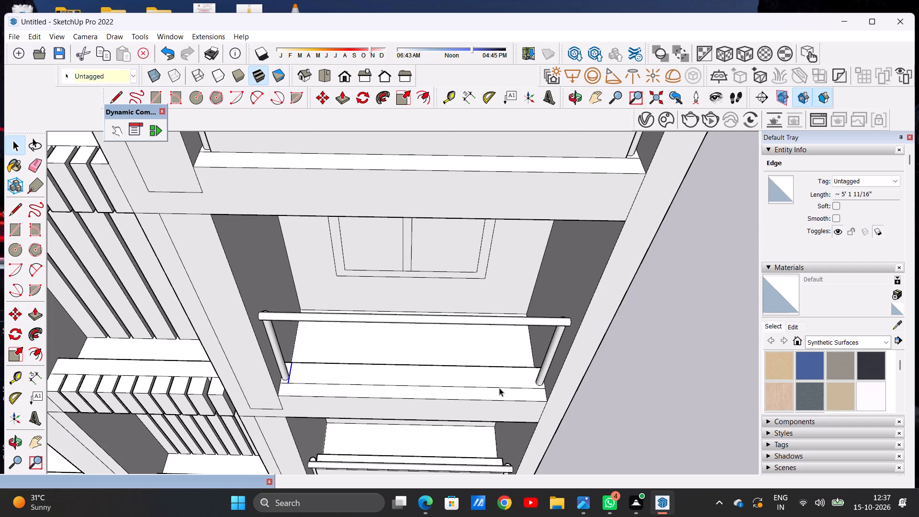
{"action": "scroll", "coordinate": [499, 388], "scroll_direction": "up", "scroll_amount": 7}
{"action": "scroll", "coordinate": [557, 388], "scroll_direction": "down", "scroll_amount": 1}
{"action": "scroll", "coordinate": [572, 380], "scroll_direction": "up", "scroll_amount": 8}
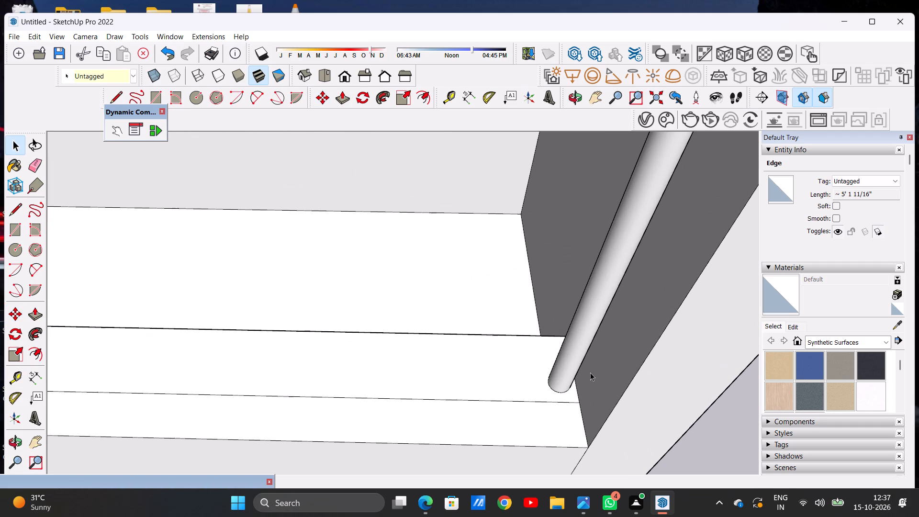
{"action": "key", "text": "l"}
{"action": "scroll", "coordinate": [533, 390], "scroll_direction": "up", "scroll_amount": 9}
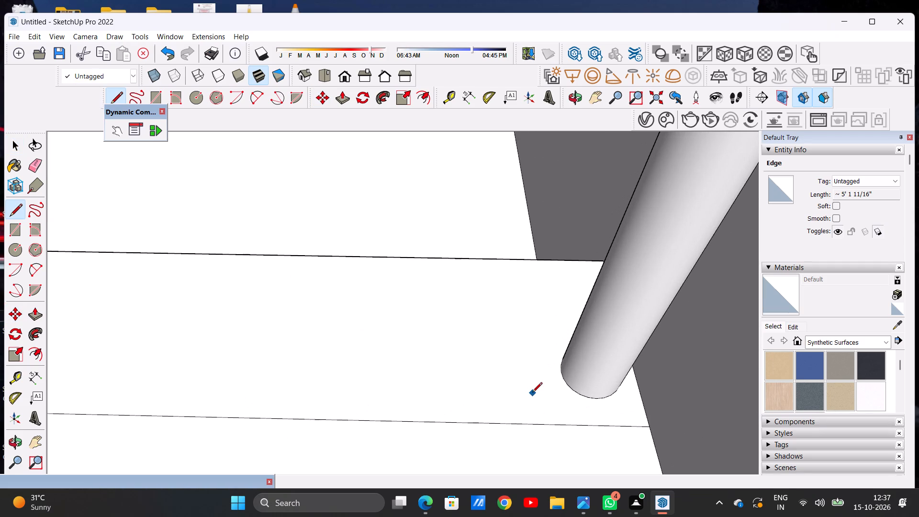
{"action": "left_click", "coordinate": [536, 424]}
{"action": "left_click", "coordinate": [517, 259]}
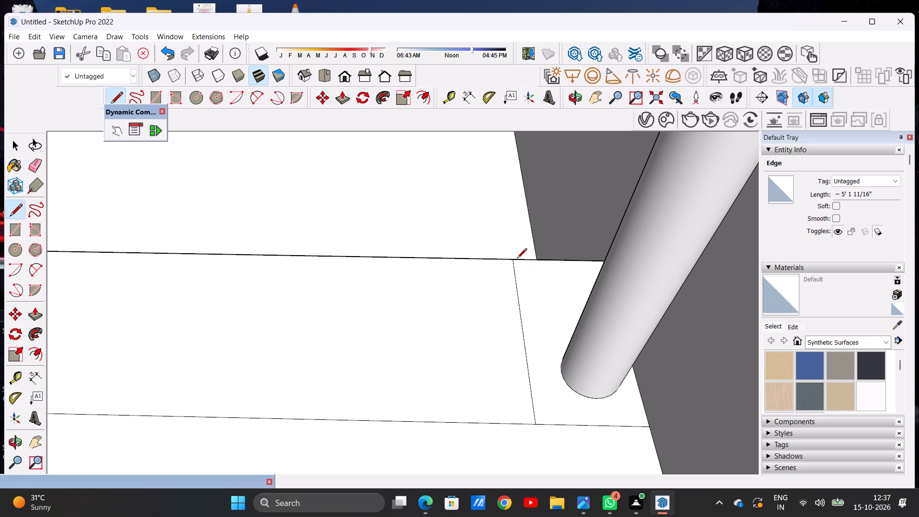
{"action": "key", "text": "space"}
Move this dividing line along the strip toward the outer side panel, against the base of its end support.
{"action": "scroll", "coordinate": [534, 417], "scroll_direction": "up", "scroll_amount": 5}
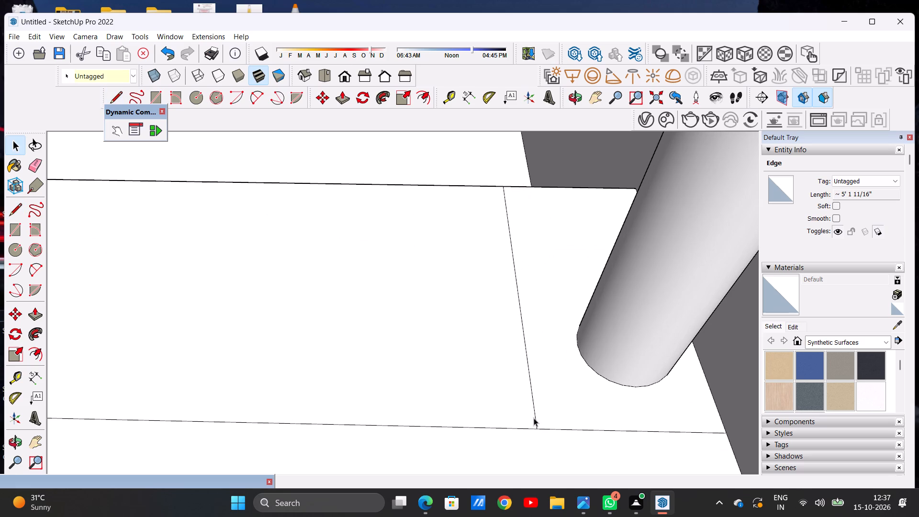
{"action": "left_click", "coordinate": [535, 418]}
{"action": "key", "text": "m"}
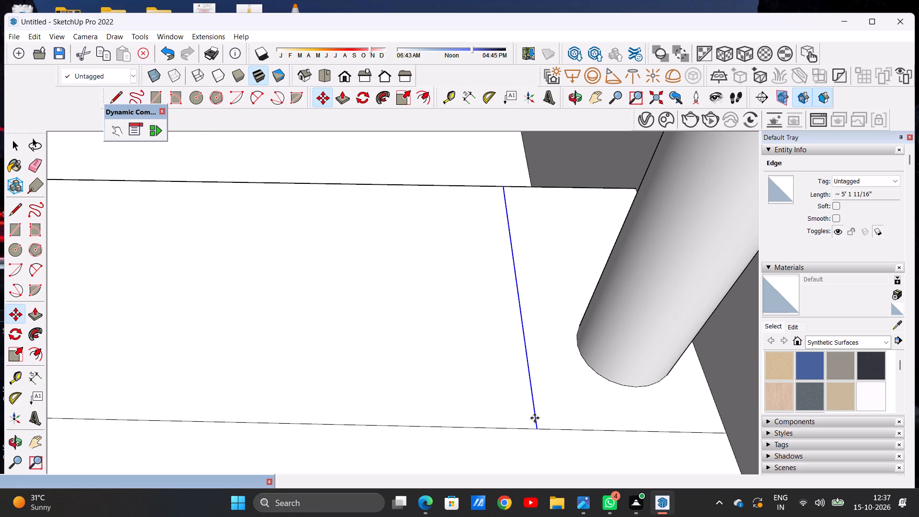
{"action": "left_click", "coordinate": [536, 431]}
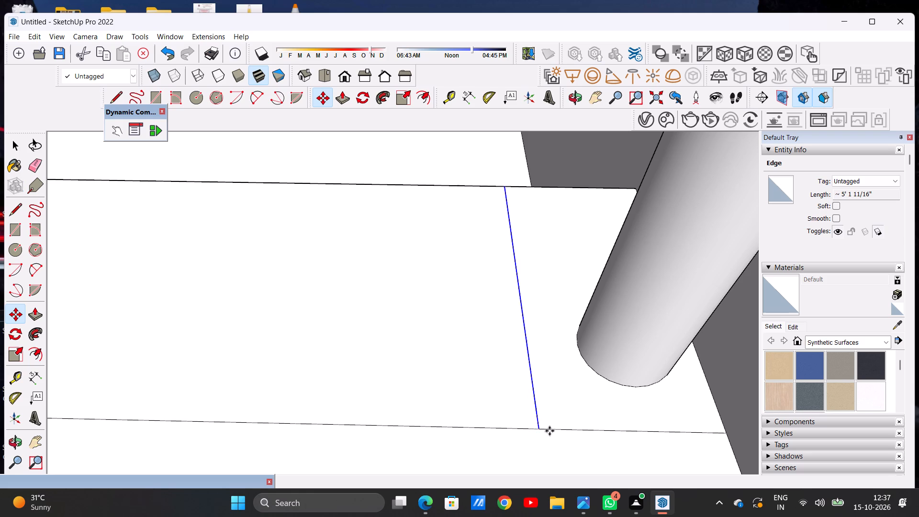
{"action": "left_click", "coordinate": [592, 433]}
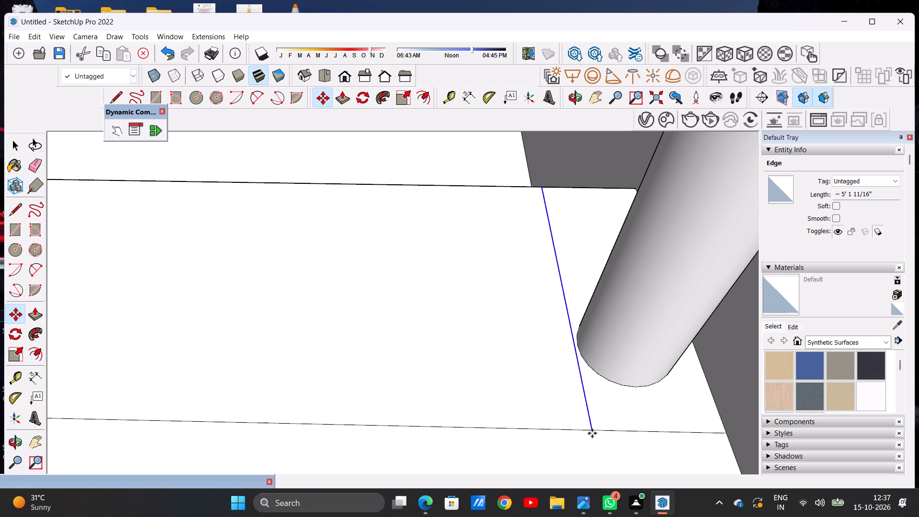
{"action": "key", "text": "space"}
Push/Pull the strip between the two end supports upward into an infill panel ending just below the railing rod.
{"action": "scroll", "coordinate": [578, 425], "scroll_direction": "down", "scroll_amount": 17}
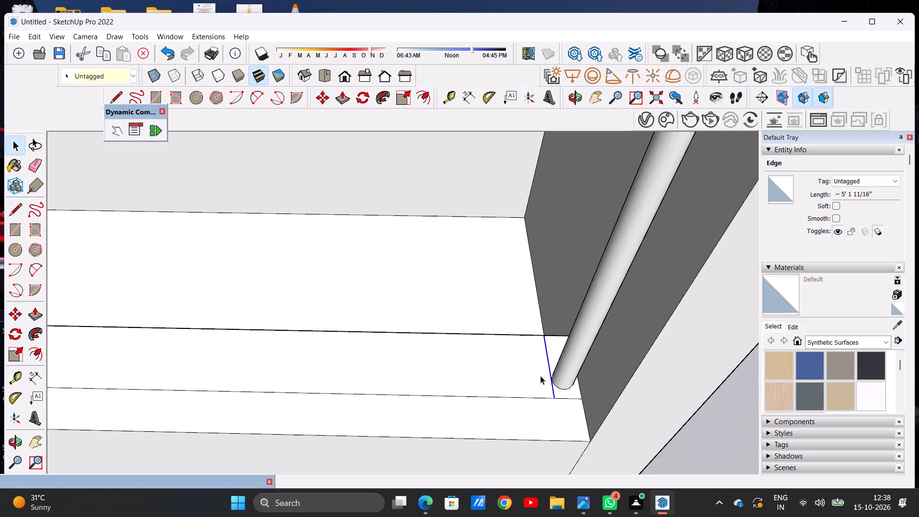
{"action": "scroll", "coordinate": [540, 376], "scroll_direction": "down", "scroll_amount": 20}
{"action": "left_click", "coordinate": [685, 398]}
{"action": "scroll", "coordinate": [555, 385], "scroll_direction": "down", "scroll_amount": 4}
{"action": "middle_click_drag", "start_coordinate": [548, 403], "coordinate": [522, 312]}
{"action": "scroll", "coordinate": [465, 288], "scroll_direction": "up", "scroll_amount": 6}
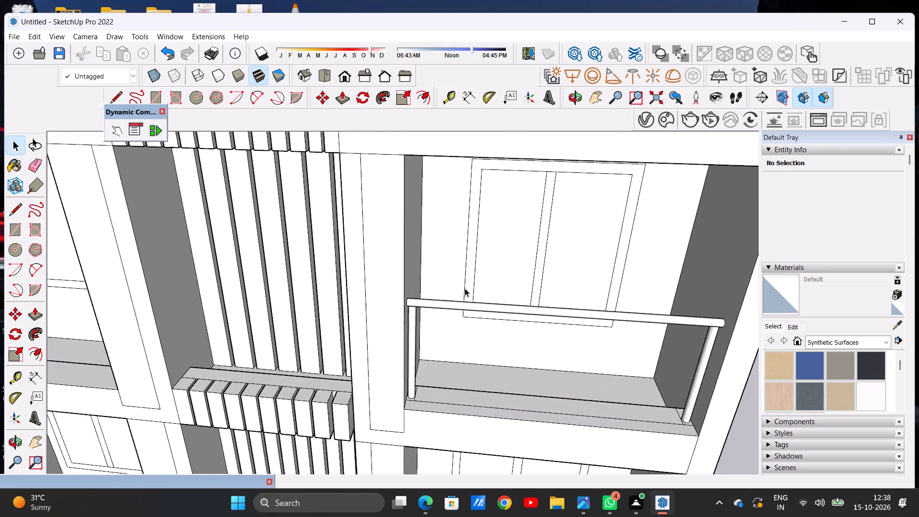
{"action": "scroll", "coordinate": [465, 288], "scroll_direction": "up", "scroll_amount": 3}
{"action": "scroll", "coordinate": [465, 288], "scroll_direction": "down", "scroll_amount": 5}
{"action": "scroll", "coordinate": [617, 392], "scroll_direction": "up", "scroll_amount": 3}
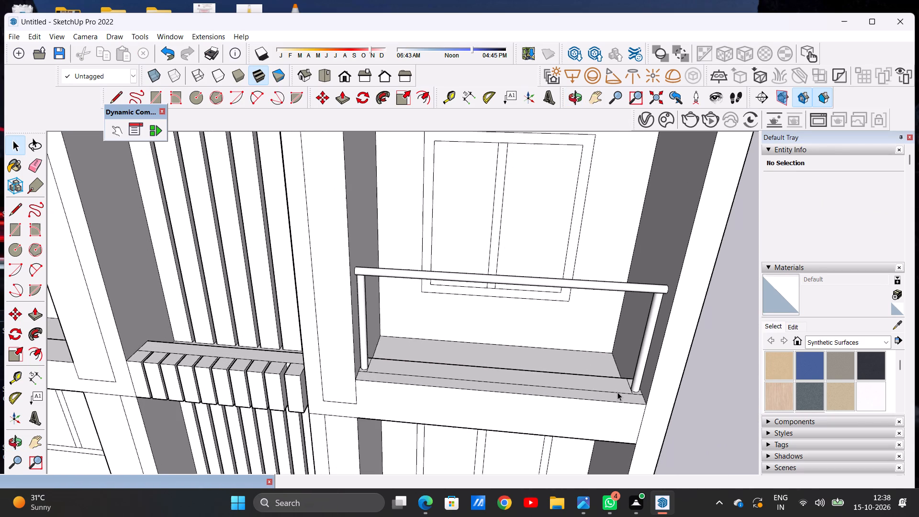
{"action": "key", "text": "p"}
{"action": "scroll", "coordinate": [626, 383], "scroll_direction": "up", "scroll_amount": 4}
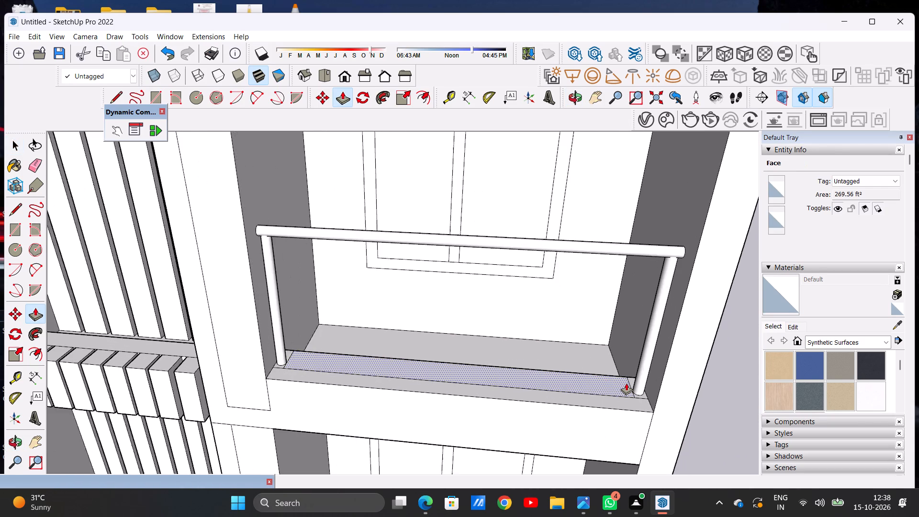
{"action": "scroll", "coordinate": [626, 383], "scroll_direction": "up", "scroll_amount": 4}
{"action": "left_click", "coordinate": [626, 382]}
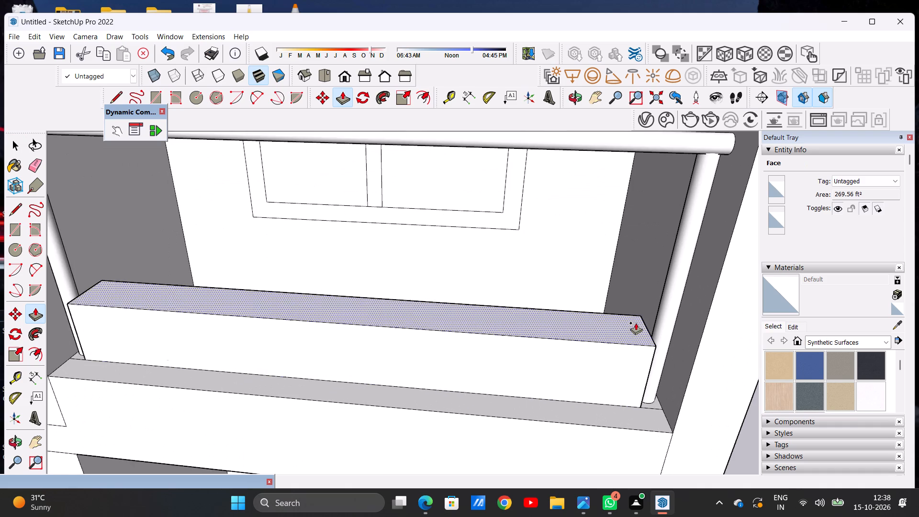
{"action": "scroll", "coordinate": [636, 323], "scroll_direction": "down", "scroll_amount": 11}
{"action": "scroll", "coordinate": [647, 272], "scroll_direction": "down", "scroll_amount": 1}
{"action": "scroll", "coordinate": [647, 272], "scroll_direction": "up", "scroll_amount": 8}
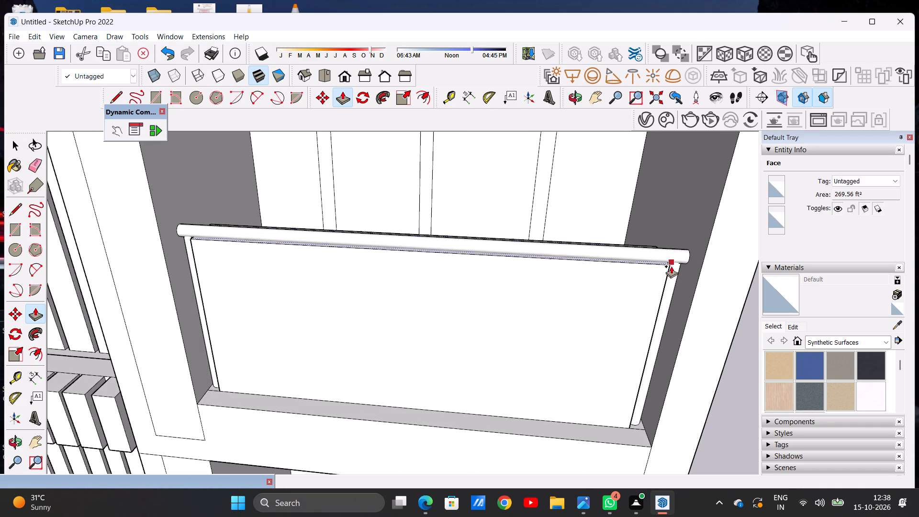
{"action": "left_click", "coordinate": [671, 267]}
{"action": "key", "text": "space"}
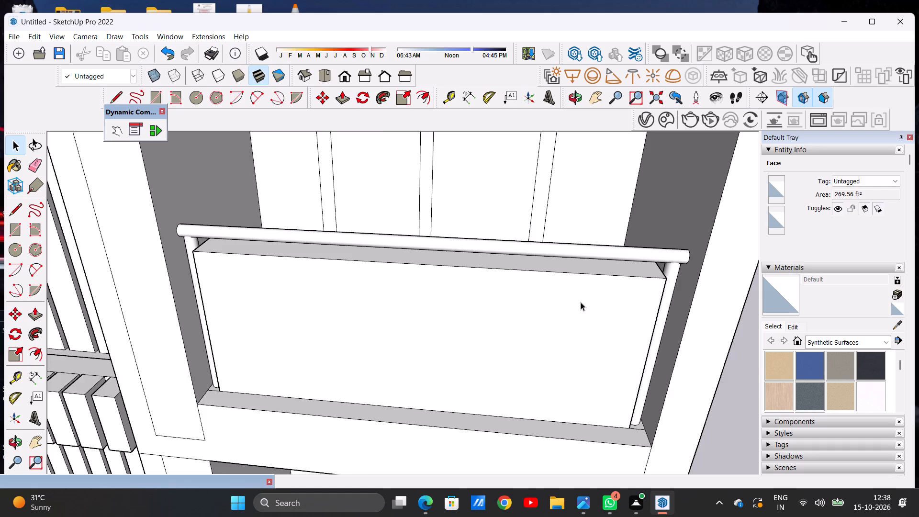
Examine the railings and infill panels on all floors up close and in the overall top and front views.
{"action": "scroll", "coordinate": [581, 302], "scroll_direction": "down", "scroll_amount": 10}
{"action": "middle_click_drag", "start_coordinate": [563, 337], "coordinate": [580, 253]}
{"action": "scroll", "coordinate": [547, 244], "scroll_direction": "up", "scroll_amount": 8}
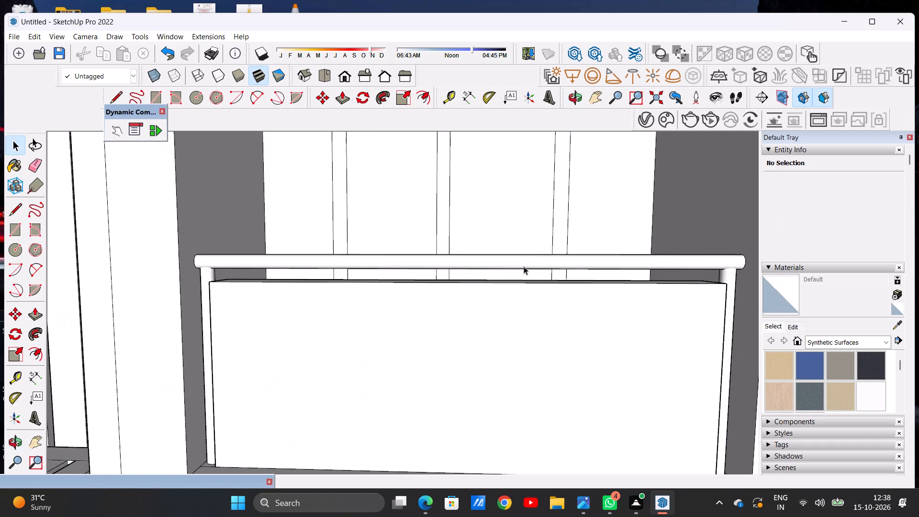
{"action": "scroll", "coordinate": [493, 305], "scroll_direction": "down", "scroll_amount": 19}
{"action": "scroll", "coordinate": [477, 219], "scroll_direction": "up", "scroll_amount": 11}
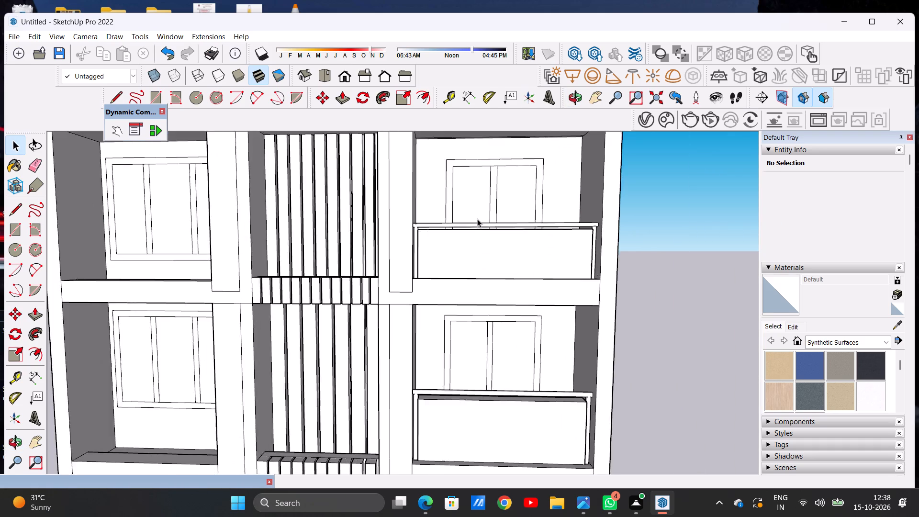
{"action": "scroll", "coordinate": [477, 219], "scroll_direction": "up", "scroll_amount": 4}
{"action": "scroll", "coordinate": [480, 265], "scroll_direction": "down", "scroll_amount": 19}
{"action": "scroll", "coordinate": [492, 467], "scroll_direction": "up", "scroll_amount": 2}
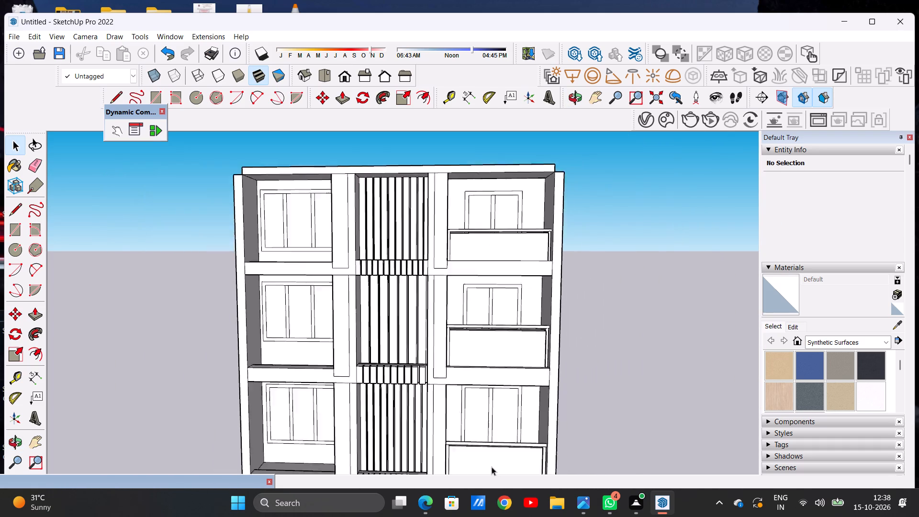
{"action": "scroll", "coordinate": [492, 467], "scroll_direction": "up", "scroll_amount": 17}
{"action": "scroll", "coordinate": [493, 397], "scroll_direction": "up", "scroll_amount": 9}
{"action": "middle_click_drag", "start_coordinate": [493, 388], "coordinate": [487, 349]}
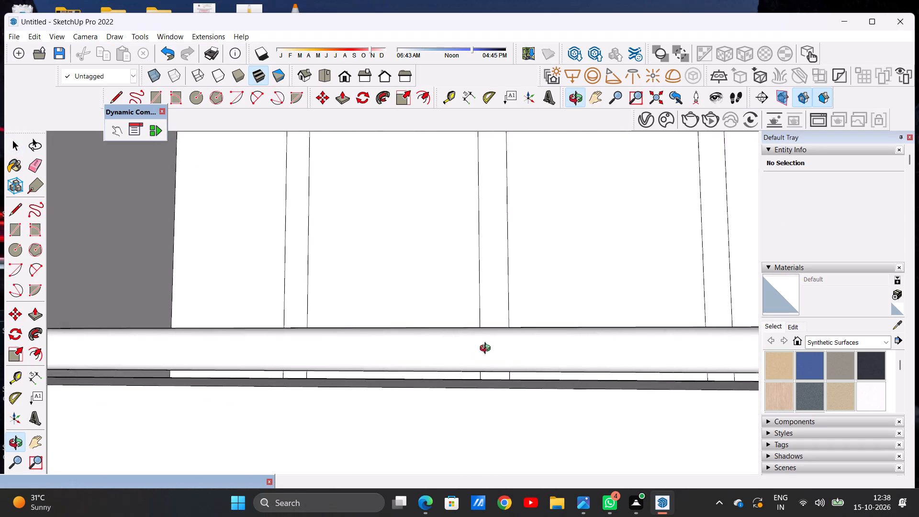
{"action": "middle_click_drag", "start_coordinate": [487, 349], "coordinate": [491, 335]}
{"action": "scroll", "coordinate": [495, 361], "scroll_direction": "down", "scroll_amount": 7}
{"action": "scroll", "coordinate": [497, 371], "scroll_direction": "up", "scroll_amount": 1}
{"action": "scroll", "coordinate": [497, 375], "scroll_direction": "down", "scroll_amount": 19}
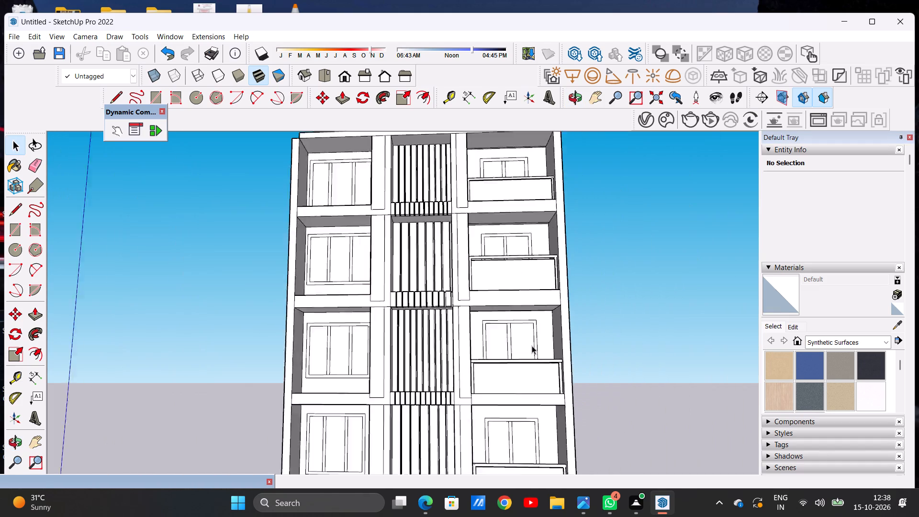
{"action": "scroll", "coordinate": [532, 346], "scroll_direction": "down", "scroll_amount": 17}
{"action": "scroll", "coordinate": [503, 424], "scroll_direction": "up", "scroll_amount": 7}
{"action": "scroll", "coordinate": [540, 395], "scroll_direction": "up", "scroll_amount": 6}
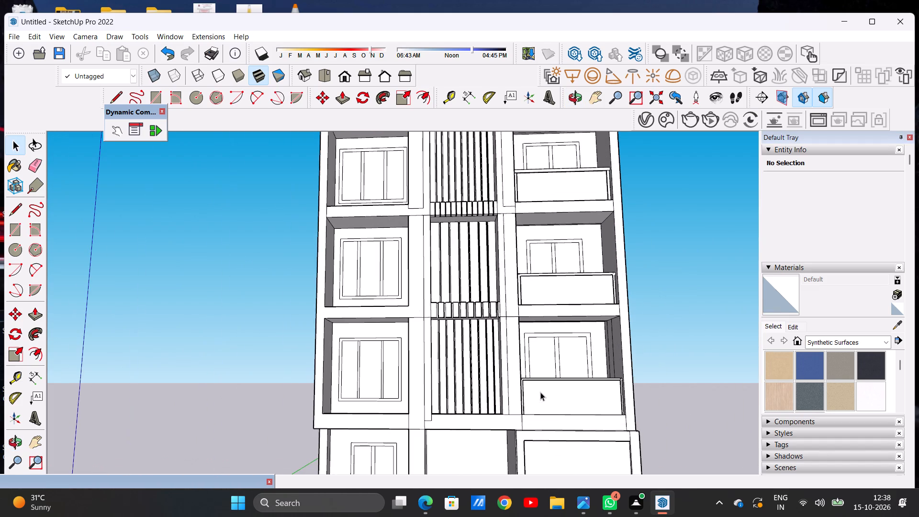
{"action": "middle_click_drag", "start_coordinate": [506, 363], "coordinate": [506, 442]}
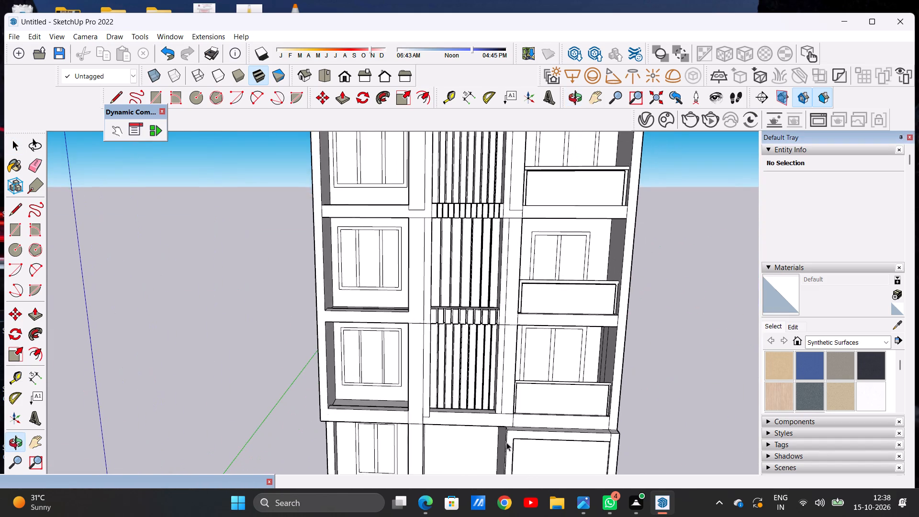
{"action": "scroll", "coordinate": [497, 371], "scroll_direction": "down", "scroll_amount": 13}
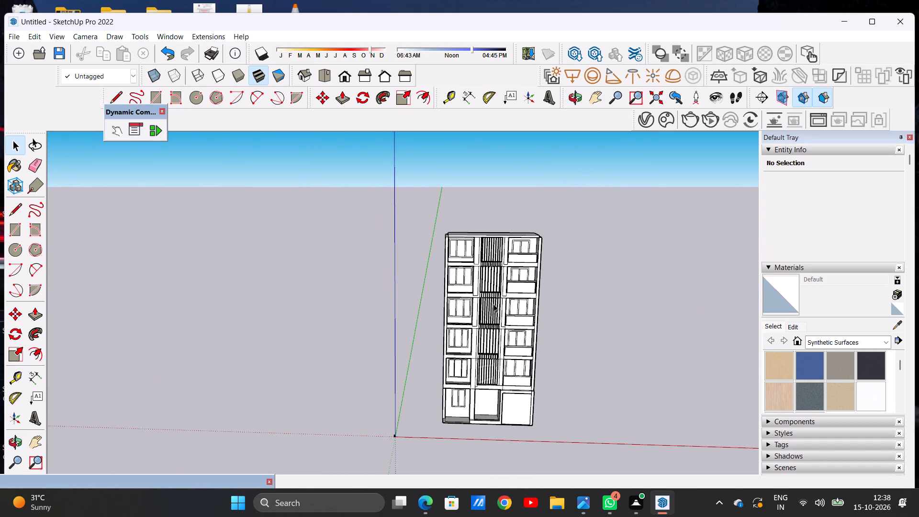
{"action": "middle_click_drag", "start_coordinate": [492, 241], "coordinate": [474, 340]}
{"action": "scroll", "coordinate": [474, 340], "scroll_direction": "up", "scroll_amount": 1}
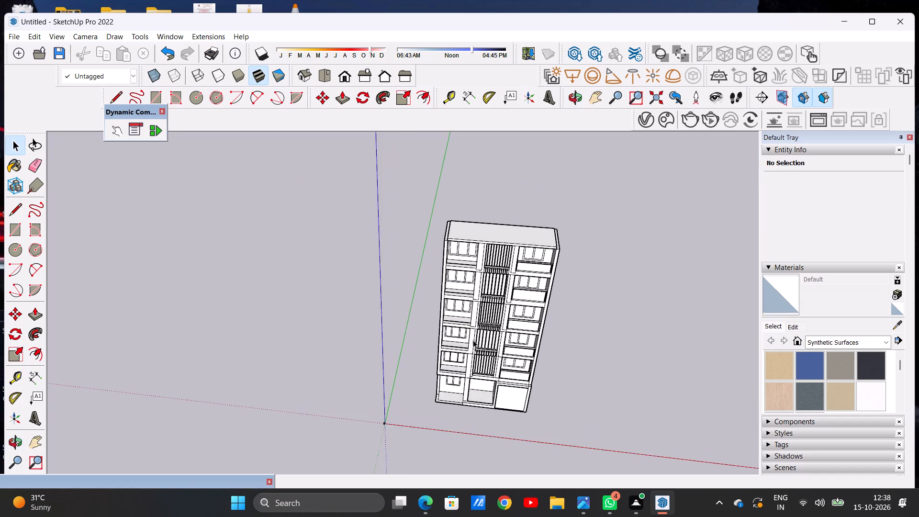
{"action": "scroll", "coordinate": [469, 340], "scroll_direction": "down", "scroll_amount": 7}
{"action": "scroll", "coordinate": [519, 286], "scroll_direction": "up", "scroll_amount": 7}
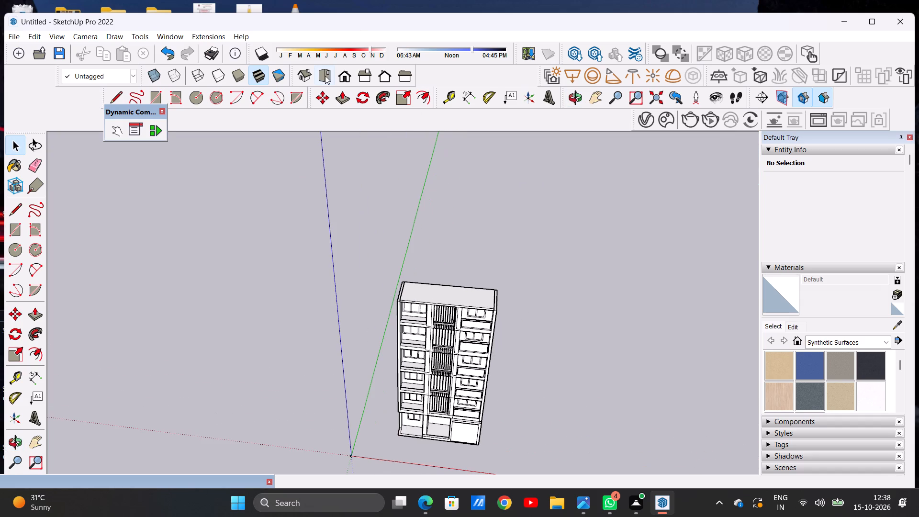
{"action": "left_click", "coordinate": [325, 76]}
{"action": "scroll", "coordinate": [527, 290], "scroll_direction": "up", "scroll_amount": 6}
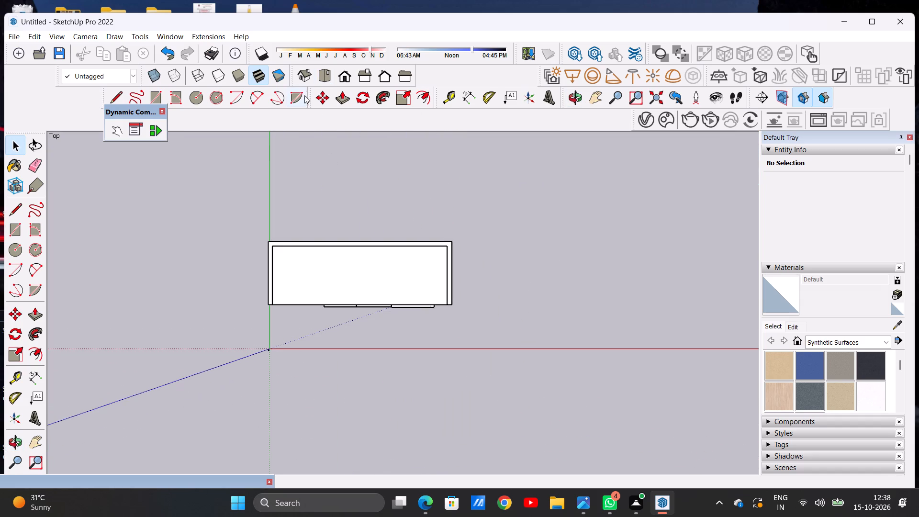
{"action": "left_click", "coordinate": [343, 71]}
{"action": "scroll", "coordinate": [526, 297], "scroll_direction": "up", "scroll_amount": 1}
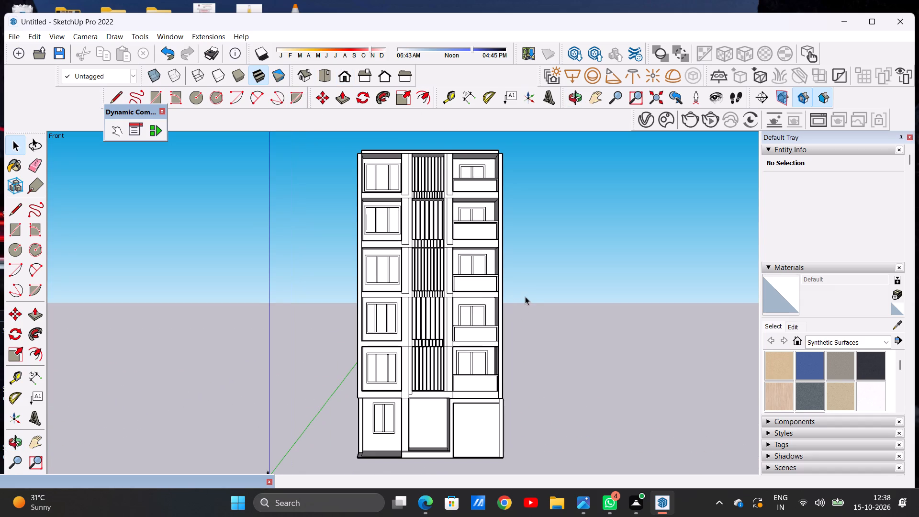
{"action": "scroll", "coordinate": [472, 285], "scroll_direction": "down", "scroll_amount": 4}
{"action": "middle_click_drag", "start_coordinate": [456, 284], "coordinate": [444, 435]}
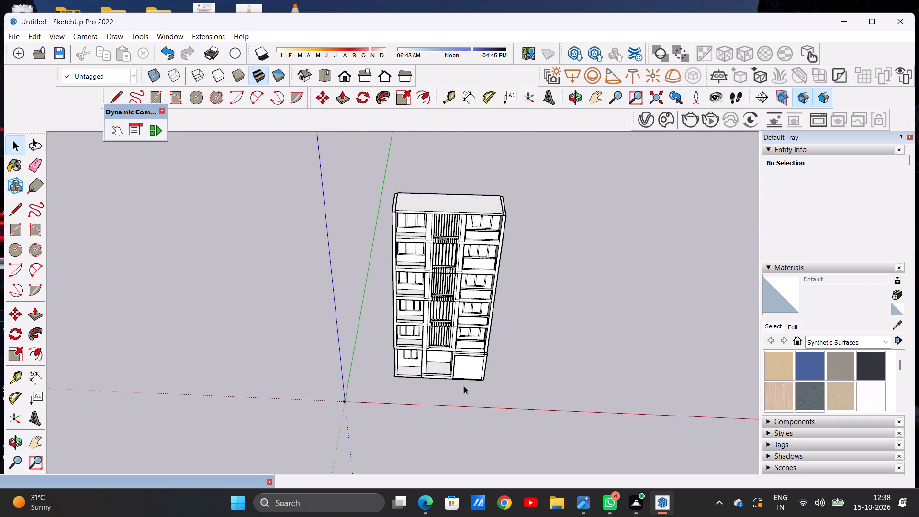
{"action": "scroll", "coordinate": [467, 381], "scroll_direction": "up", "scroll_amount": 8}
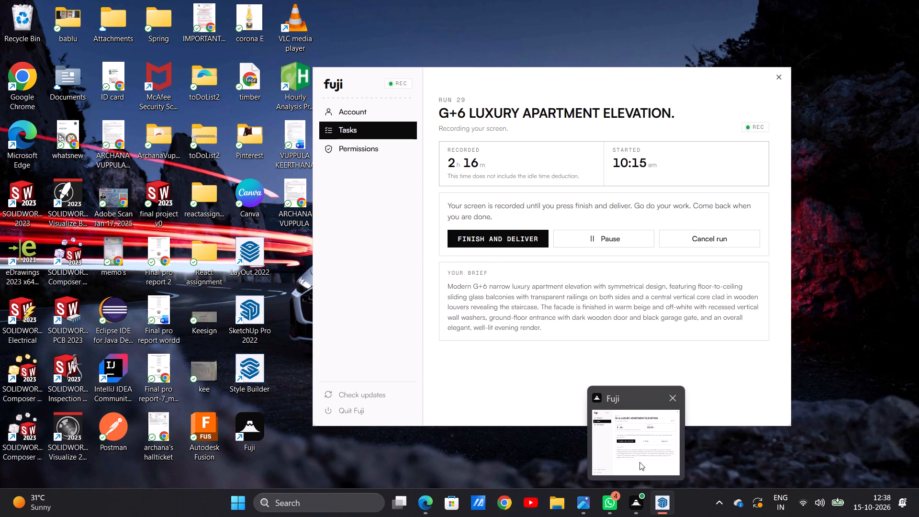
Switch to Fuji to check the brief for the G+6 luxury apartment elevation.
{"action": "left_click", "coordinate": [636, 447]}
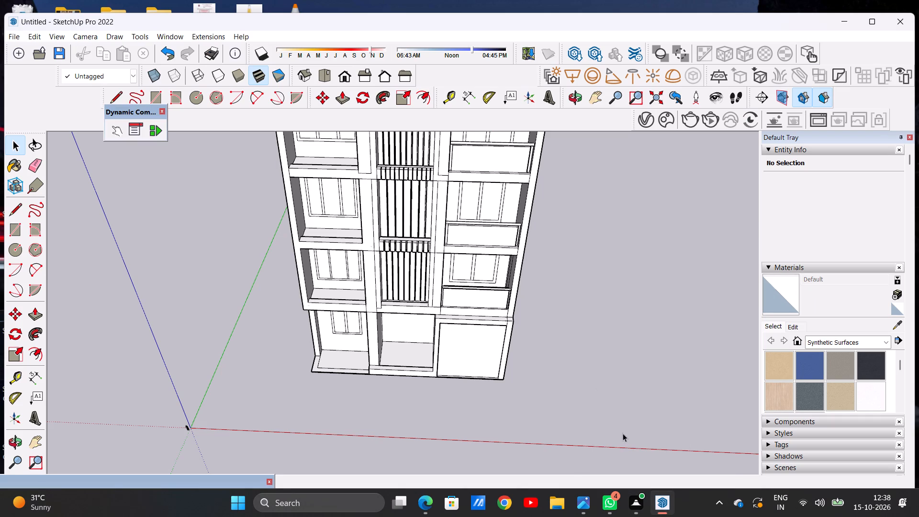
Return to SketchUp and examine the whole building from its front, both sides and above the roof.
{"action": "scroll", "coordinate": [460, 291], "scroll_direction": "down", "scroll_amount": 11}
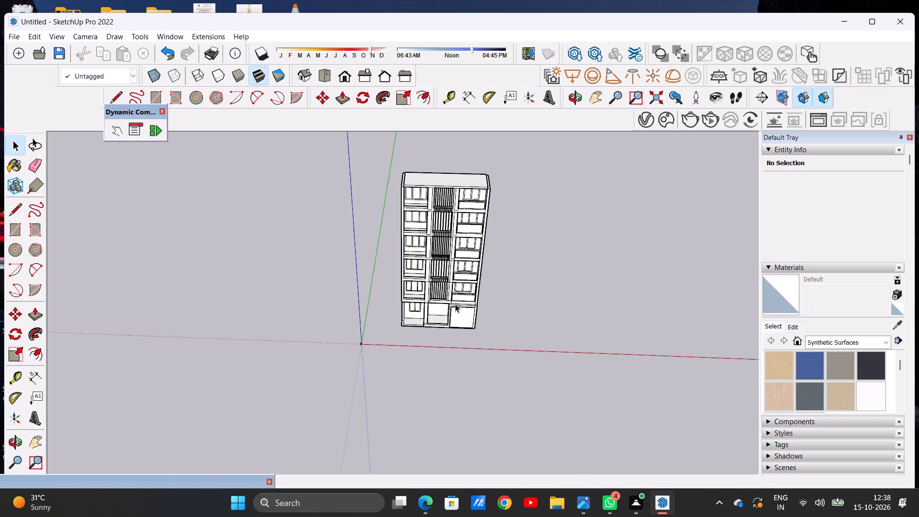
{"action": "scroll", "coordinate": [482, 183], "scroll_direction": "up", "scroll_amount": 7}
{"action": "middle_click_drag", "start_coordinate": [540, 232], "coordinate": [298, 202]}
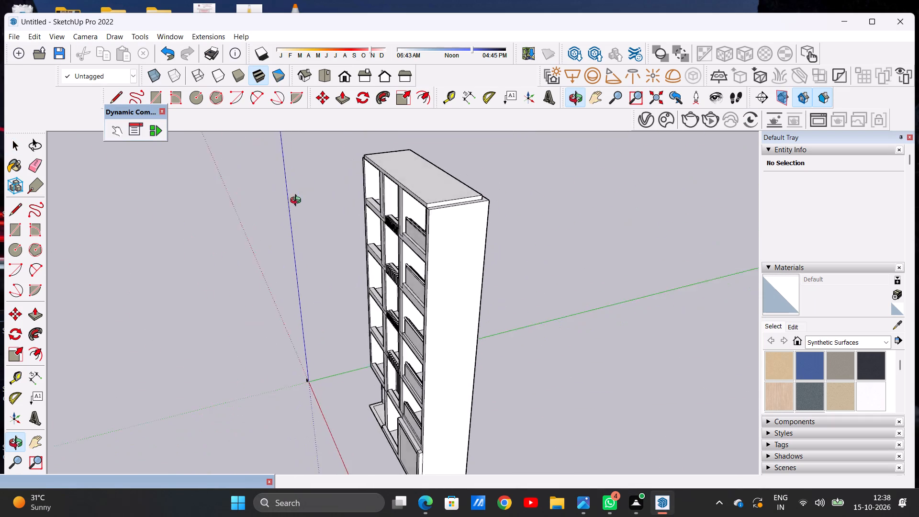
{"action": "middle_click_drag", "start_coordinate": [298, 202], "coordinate": [626, 202]}
{"action": "middle_click_drag", "start_coordinate": [237, 238], "coordinate": [538, 253]}
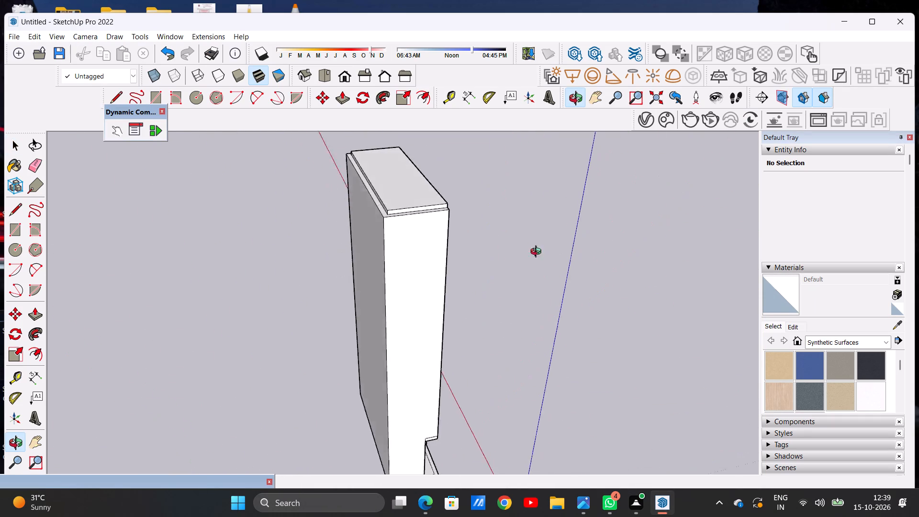
{"action": "middle_click_drag", "start_coordinate": [538, 253], "coordinate": [201, 248]}
{"action": "middle_click_drag", "start_coordinate": [581, 259], "coordinate": [186, 264]}
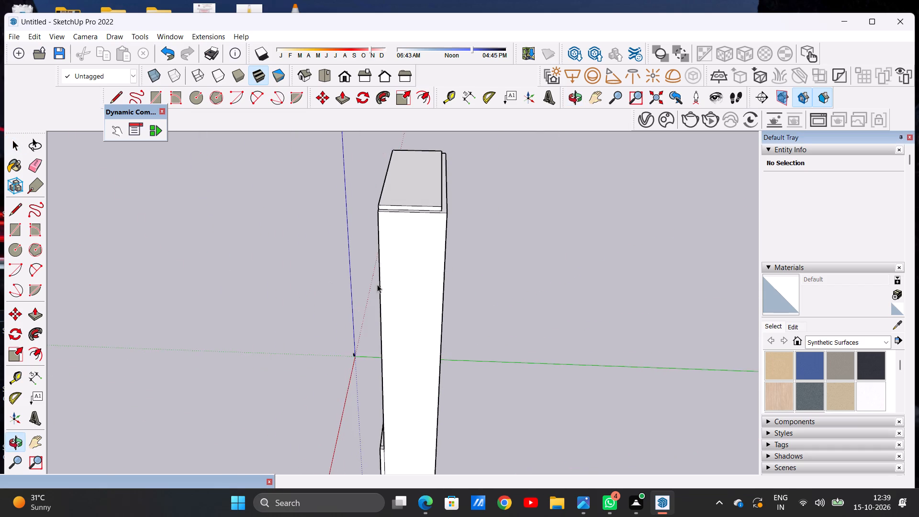
{"action": "middle_click_drag", "start_coordinate": [418, 291], "coordinate": [565, 293]}
{"action": "middle_click_drag", "start_coordinate": [258, 328], "coordinate": [269, 328]}
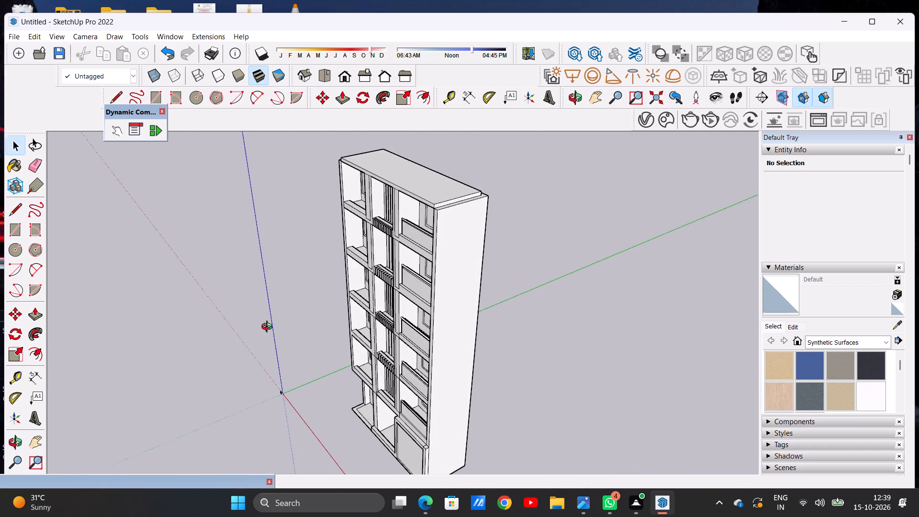
{"action": "middle_click_drag", "start_coordinate": [269, 328], "coordinate": [458, 327]}
{"action": "scroll", "coordinate": [443, 291], "scroll_direction": "down", "scroll_amount": 9}
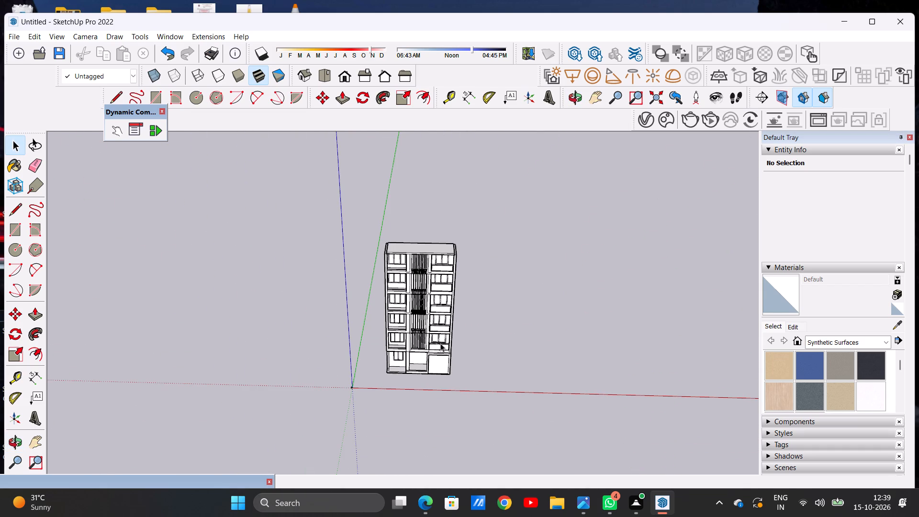
{"action": "middle_click_drag", "start_coordinate": [324, 285], "coordinate": [530, 285]}
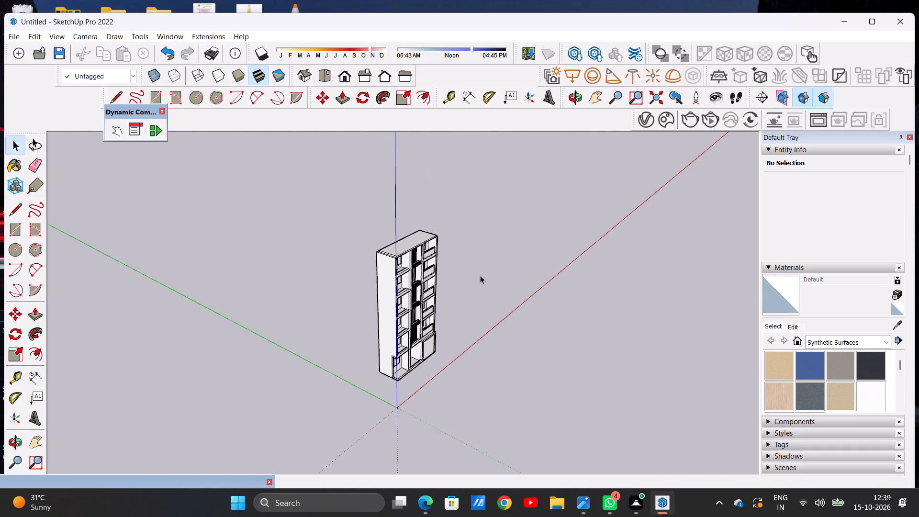
{"action": "scroll", "coordinate": [424, 273], "scroll_direction": "up", "scroll_amount": 13}
{"action": "scroll", "coordinate": [334, 243], "scroll_direction": "down", "scroll_amount": 14}
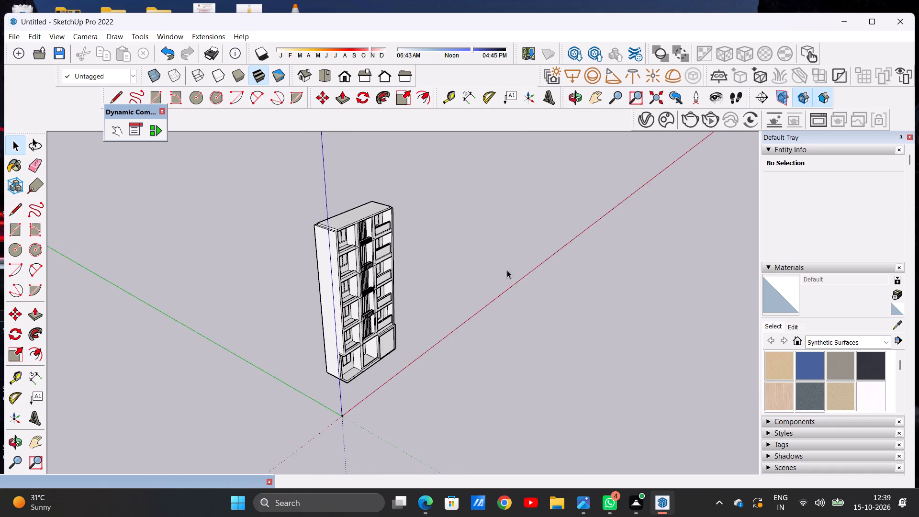
{"action": "middle_click_drag", "start_coordinate": [507, 270], "coordinate": [236, 227]}
{"action": "scroll", "coordinate": [471, 283], "scroll_direction": "up", "scroll_amount": 7}
{"action": "scroll", "coordinate": [455, 351], "scroll_direction": "down", "scroll_amount": 2}
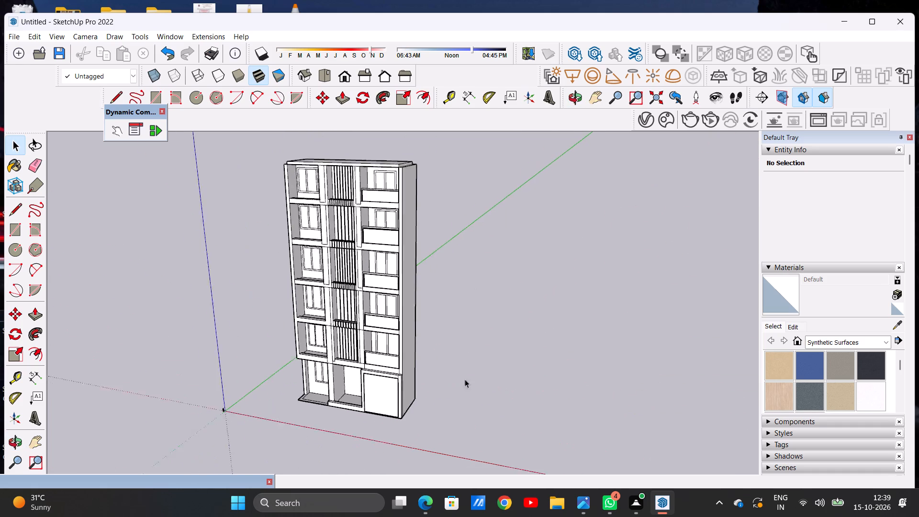
{"action": "scroll", "coordinate": [465, 379], "scroll_direction": "down", "scroll_amount": 3}
{"action": "scroll", "coordinate": [342, 378], "scroll_direction": "up", "scroll_amount": 5}
{"action": "middle_click_drag", "start_coordinate": [359, 390], "coordinate": [437, 424]}
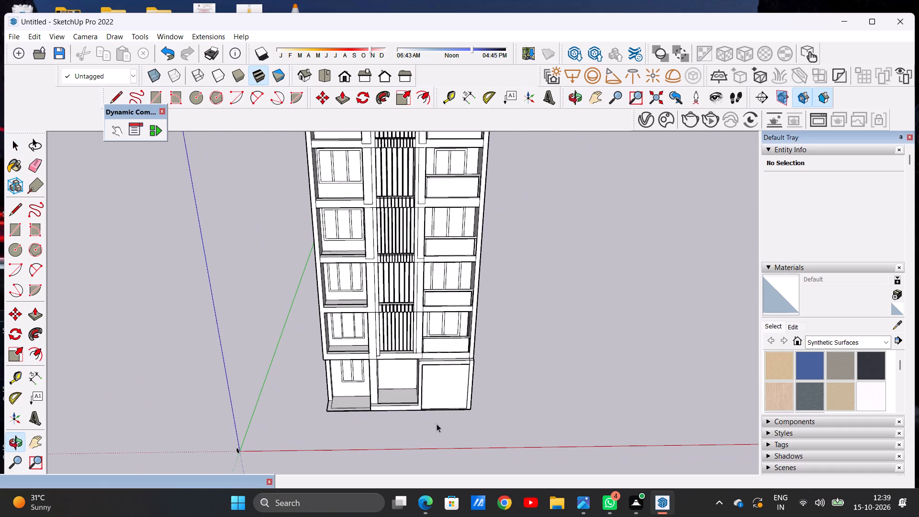
{"action": "scroll", "coordinate": [458, 370], "scroll_direction": "down", "scroll_amount": 6}
{"action": "scroll", "coordinate": [456, 230], "scroll_direction": "up", "scroll_amount": 6}
{"action": "middle_click_drag", "start_coordinate": [417, 203], "coordinate": [412, 284]}
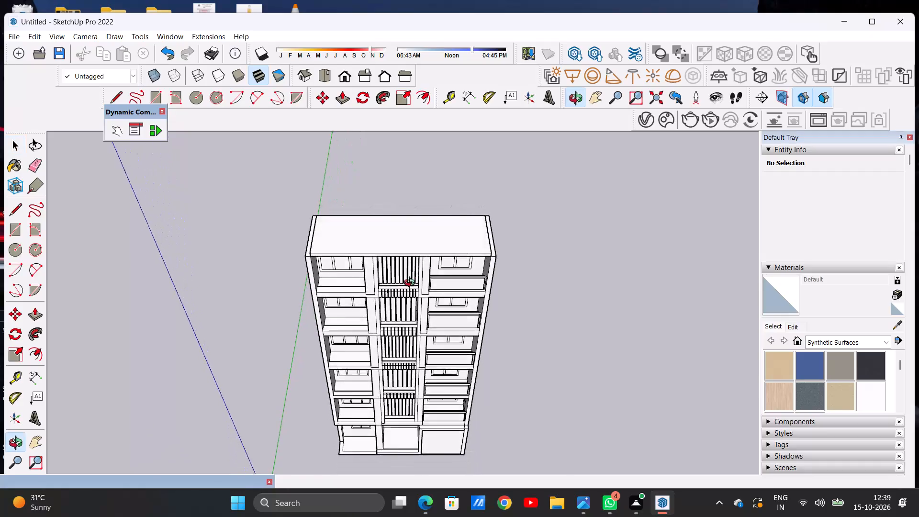
{"action": "middle_click_drag", "start_coordinate": [412, 284], "coordinate": [404, 324]}
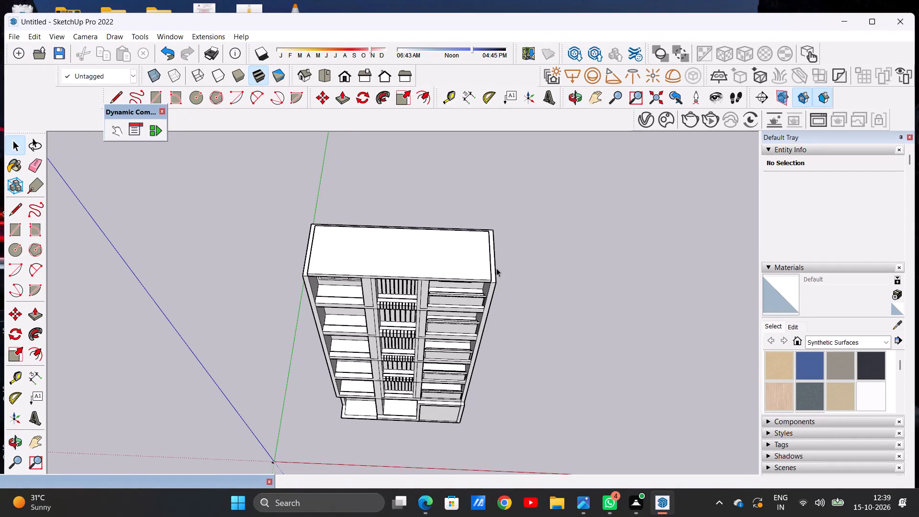
{"action": "scroll", "coordinate": [496, 268], "scroll_direction": "down", "scroll_amount": 3}
{"action": "scroll", "coordinate": [488, 270], "scroll_direction": "up", "scroll_amount": 6}
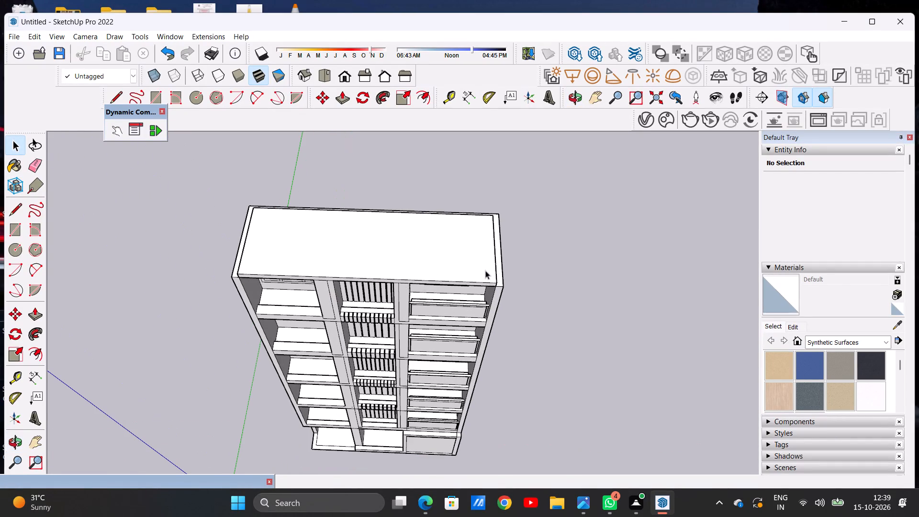
Push/Pull the U-shaped rim along the roof's back and two sides upward into walls roughly one storey high.
{"action": "key", "text": "p"}
{"action": "scroll", "coordinate": [503, 277], "scroll_direction": "up", "scroll_amount": 12}
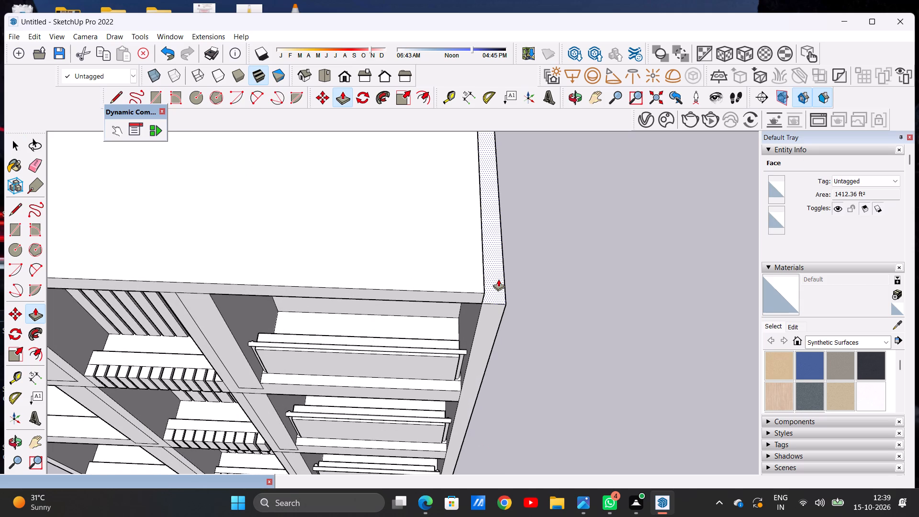
{"action": "left_click", "coordinate": [498, 279]}
{"action": "scroll", "coordinate": [506, 225], "scroll_direction": "down", "scroll_amount": 19}
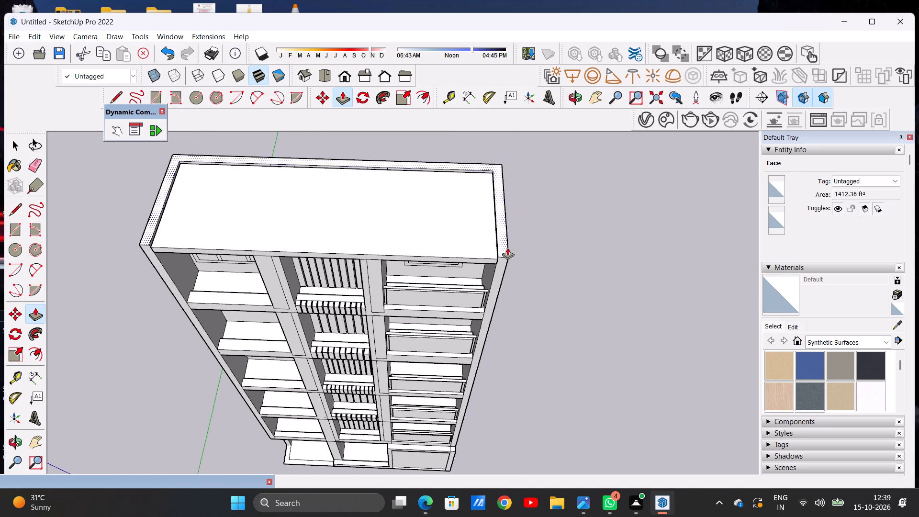
{"action": "scroll", "coordinate": [520, 245], "scroll_direction": "down", "scroll_amount": 12}
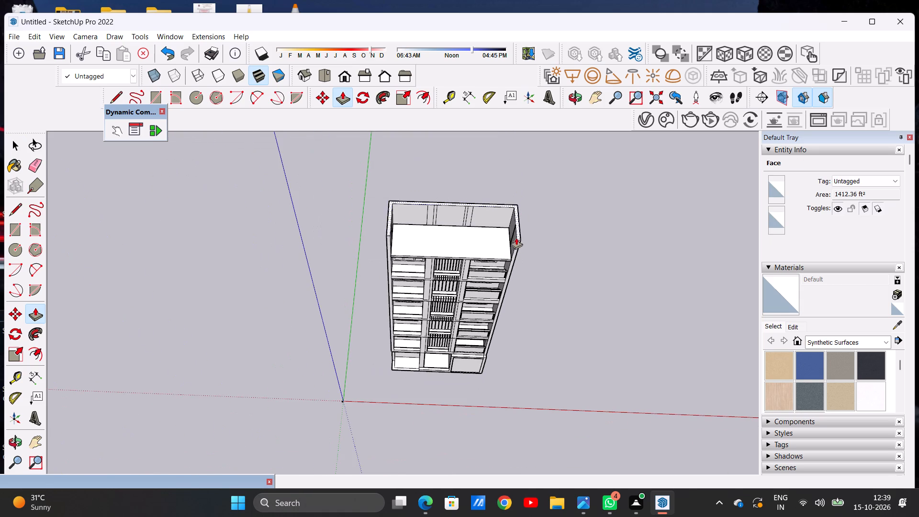
{"action": "middle_click_drag", "start_coordinate": [516, 237], "coordinate": [509, 123]}
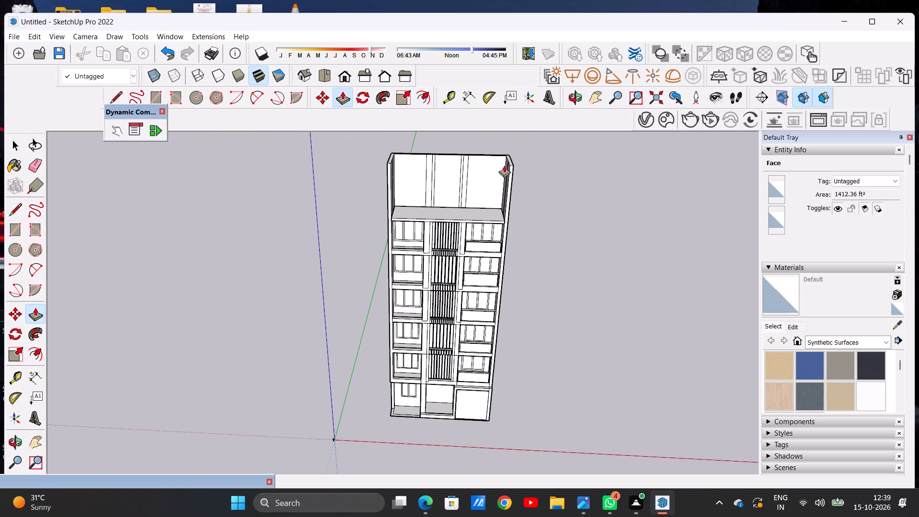
{"action": "left_click", "coordinate": [507, 192]}
{"action": "key", "text": "space"}
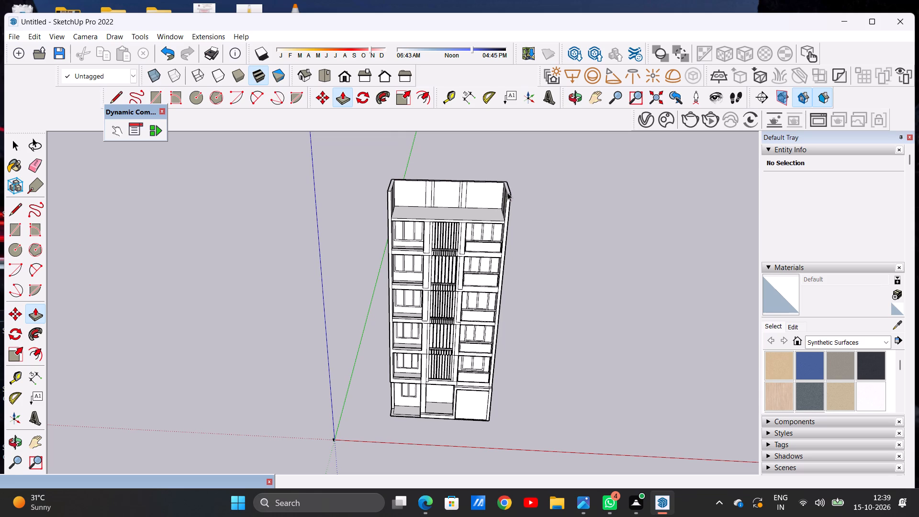
Draw a line across the roof slab from one side wall to the other, parallel to and slightly behind the front edge.
{"action": "scroll", "coordinate": [502, 199], "scroll_direction": "down", "scroll_amount": 7}
{"action": "scroll", "coordinate": [457, 202], "scroll_direction": "up", "scroll_amount": 8}
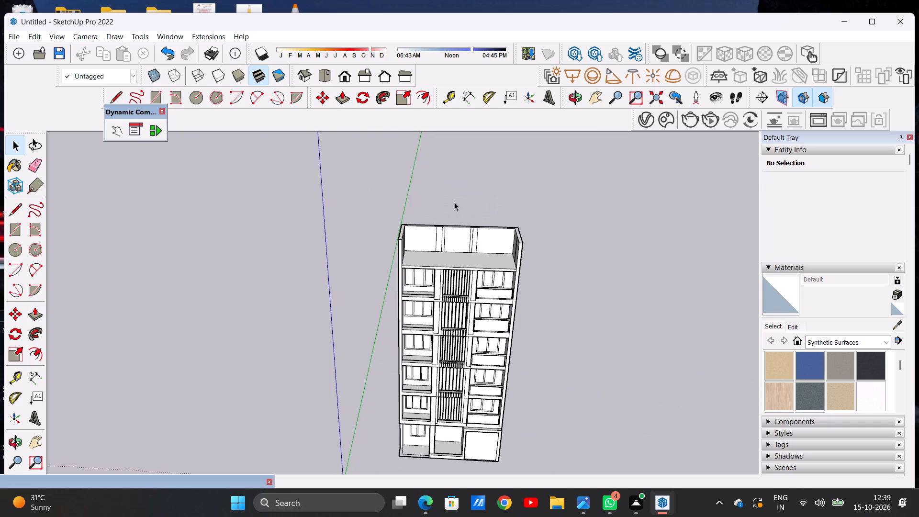
{"action": "scroll", "coordinate": [454, 202], "scroll_direction": "up", "scroll_amount": 7}
{"action": "scroll", "coordinate": [561, 365], "scroll_direction": "up", "scroll_amount": 1}
{"action": "scroll", "coordinate": [492, 317], "scroll_direction": "down", "scroll_amount": 4}
{"action": "middle_click_drag", "start_coordinate": [515, 309], "coordinate": [431, 359]}
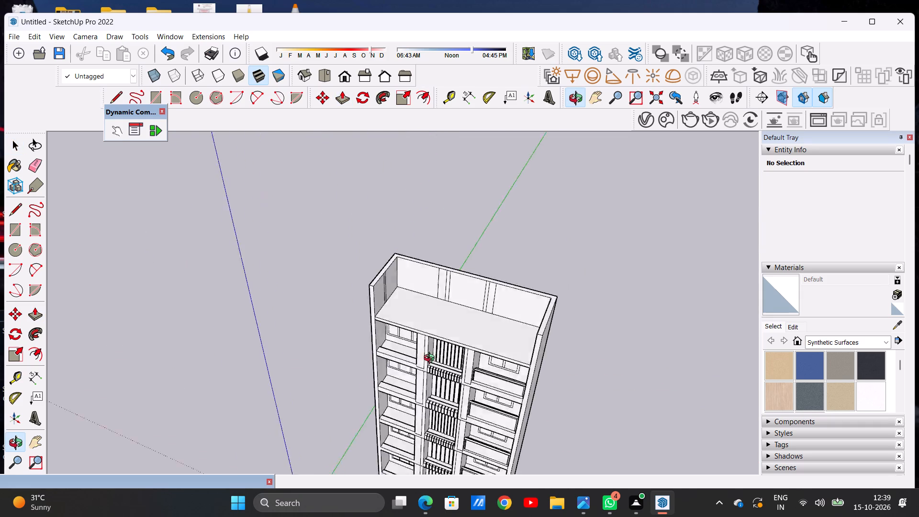
{"action": "middle_click_drag", "start_coordinate": [431, 359], "coordinate": [458, 396]}
{"action": "scroll", "coordinate": [429, 275], "scroll_direction": "up", "scroll_amount": 7}
{"action": "scroll", "coordinate": [457, 270], "scroll_direction": "down", "scroll_amount": 8}
{"action": "middle_click_drag", "start_coordinate": [449, 298], "coordinate": [486, 368]}
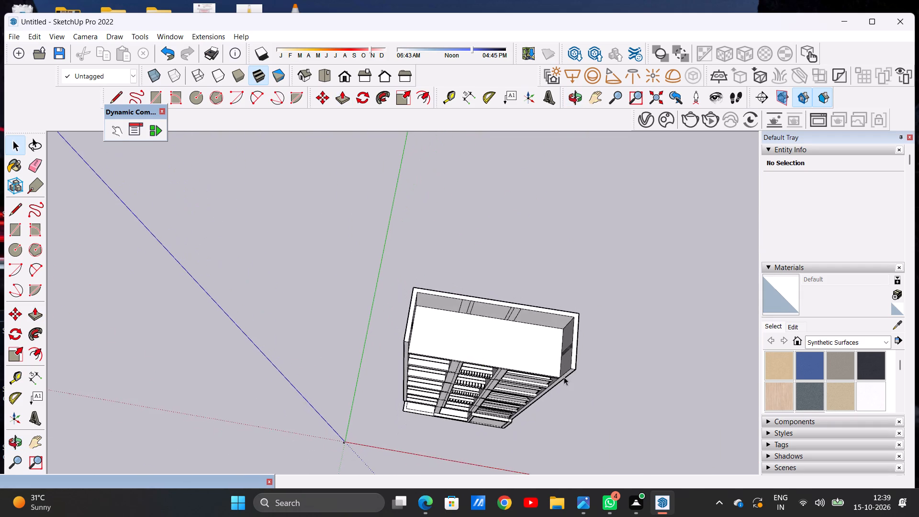
{"action": "scroll", "coordinate": [564, 377], "scroll_direction": "up", "scroll_amount": 6}
{"action": "scroll", "coordinate": [434, 352], "scroll_direction": "up", "scroll_amount": 6}
{"action": "middle_click_drag", "start_coordinate": [479, 297], "coordinate": [486, 351]}
{"action": "scroll", "coordinate": [505, 298], "scroll_direction": "down", "scroll_amount": 7}
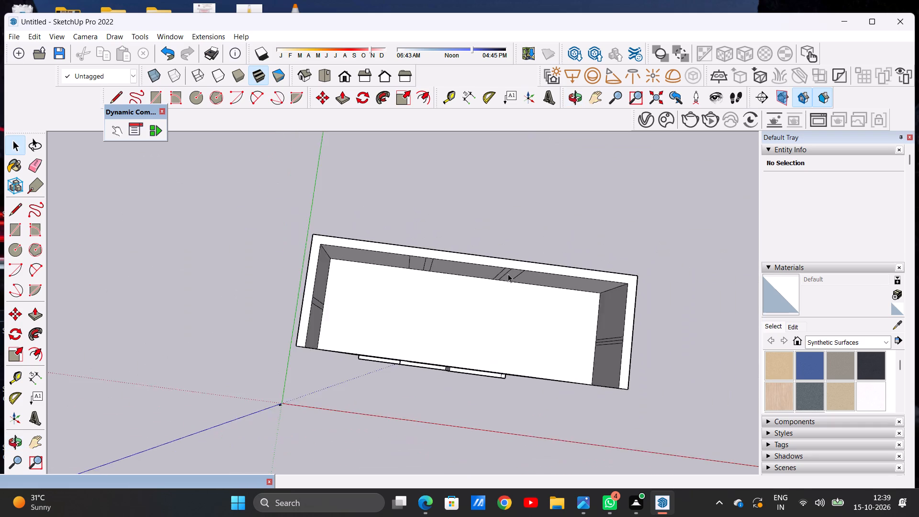
{"action": "scroll", "coordinate": [508, 274], "scroll_direction": "down", "scroll_amount": 3}
{"action": "scroll", "coordinate": [500, 319], "scroll_direction": "up", "scroll_amount": 2}
{"action": "scroll", "coordinate": [493, 322], "scroll_direction": "down", "scroll_amount": 1}
{"action": "scroll", "coordinate": [487, 326], "scroll_direction": "up", "scroll_amount": 7}
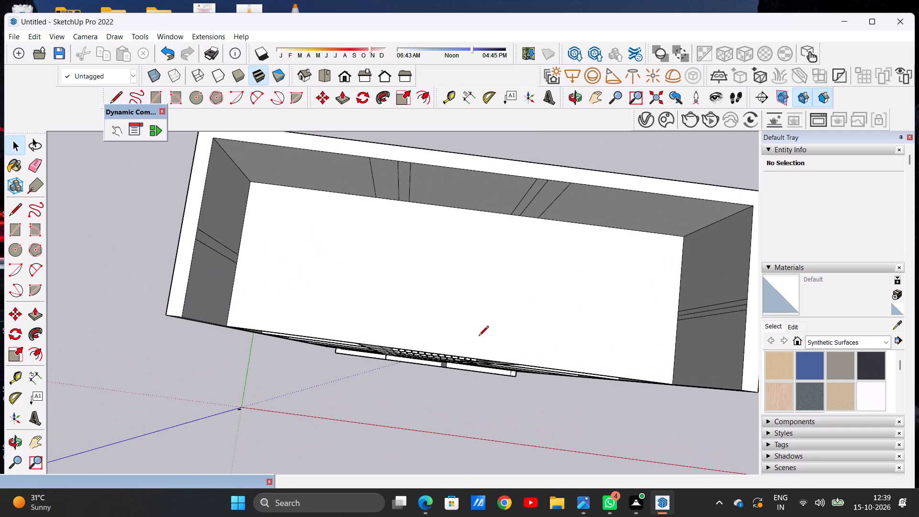
{"action": "key", "text": "l"}
{"action": "scroll", "coordinate": [241, 308], "scroll_direction": "up", "scroll_amount": 5}
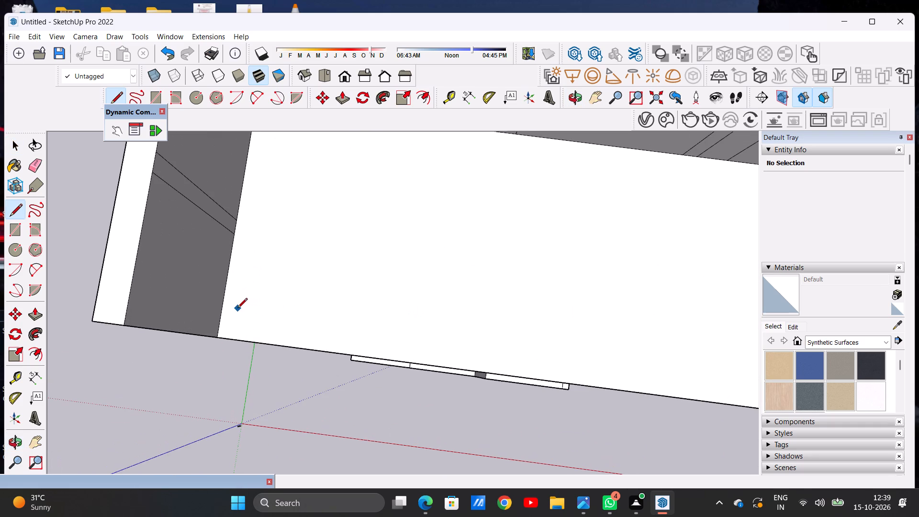
{"action": "left_click", "coordinate": [223, 301]}
{"action": "scroll", "coordinate": [305, 315], "scroll_direction": "down", "scroll_amount": 2}
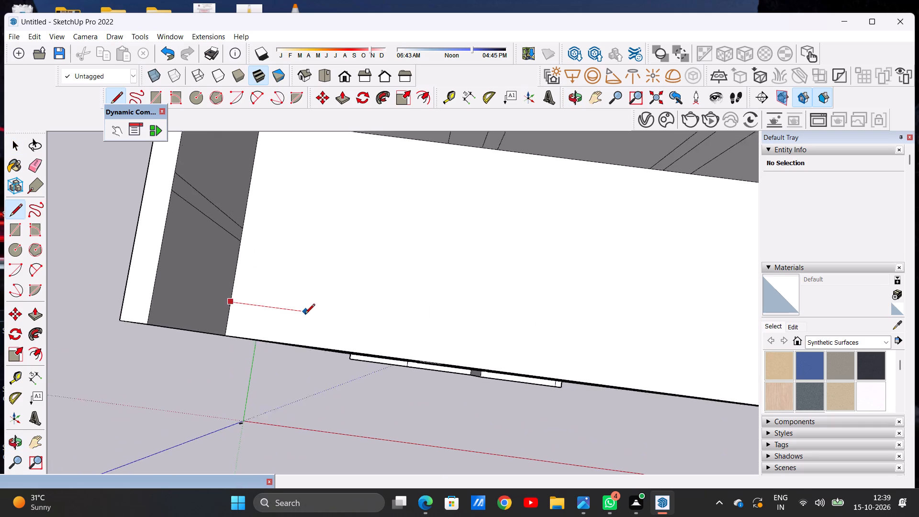
{"action": "scroll", "coordinate": [305, 315], "scroll_direction": "down", "scroll_amount": 10}
{"action": "scroll", "coordinate": [481, 339], "scroll_direction": "up", "scroll_amount": 10}
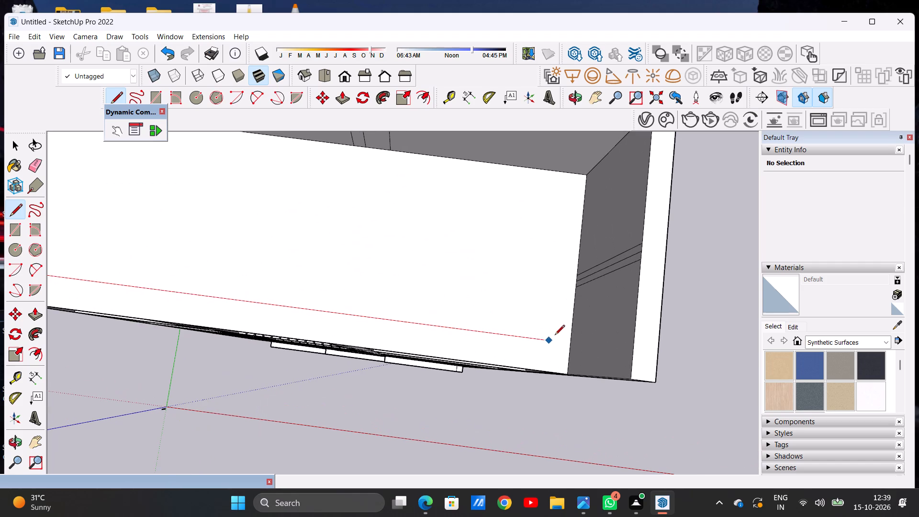
{"action": "left_click", "coordinate": [572, 340]}
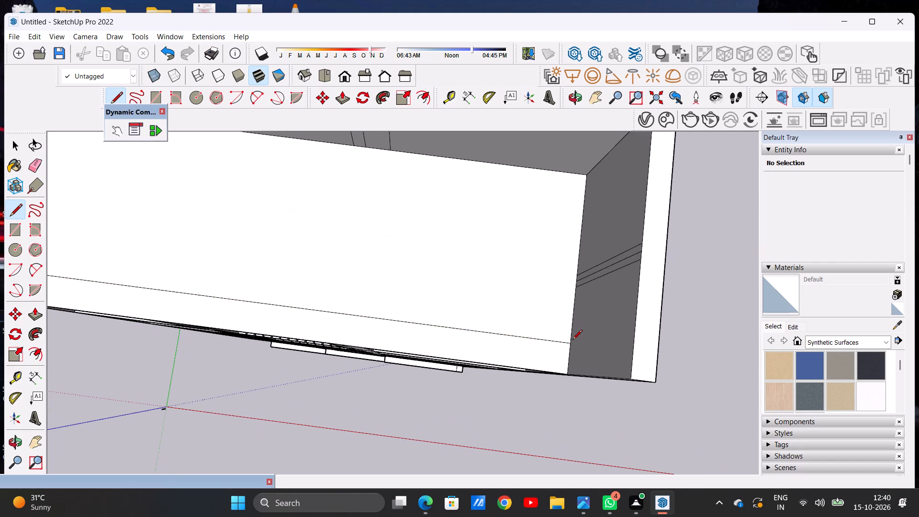
{"action": "key", "text": "space"}
Examine the raised top-level walls and the building's front from above and at an angle.
{"action": "scroll", "coordinate": [554, 338], "scroll_direction": "down", "scroll_amount": 11}
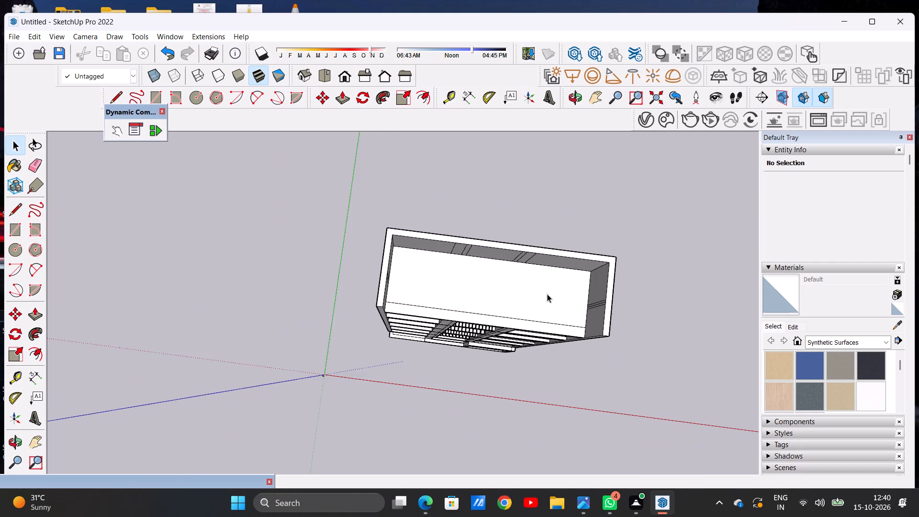
{"action": "scroll", "coordinate": [547, 294], "scroll_direction": "down", "scroll_amount": 2}
{"action": "middle_click_drag", "start_coordinate": [506, 333], "coordinate": [467, 282]}
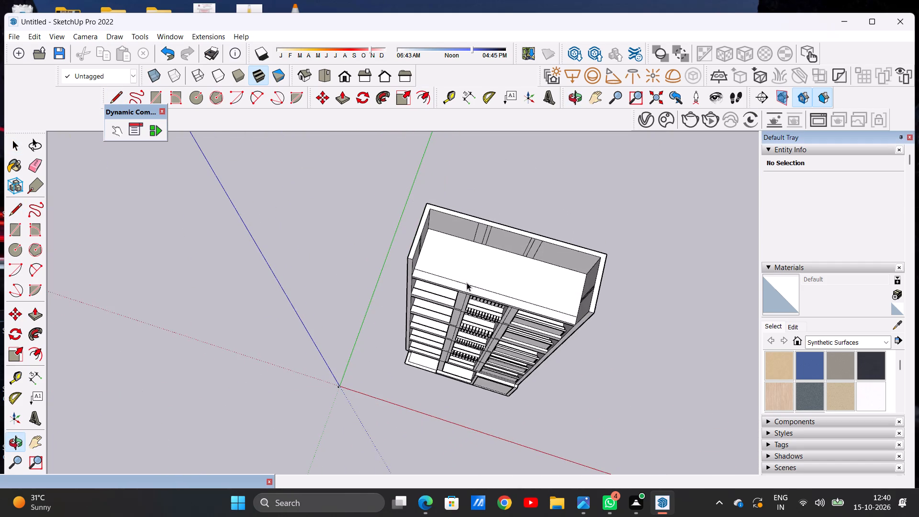
{"action": "scroll", "coordinate": [374, 283], "scroll_direction": "down", "scroll_amount": 6}
{"action": "scroll", "coordinate": [472, 239], "scroll_direction": "up", "scroll_amount": 7}
{"action": "middle_click_drag", "start_coordinate": [400, 299], "coordinate": [437, 267]}
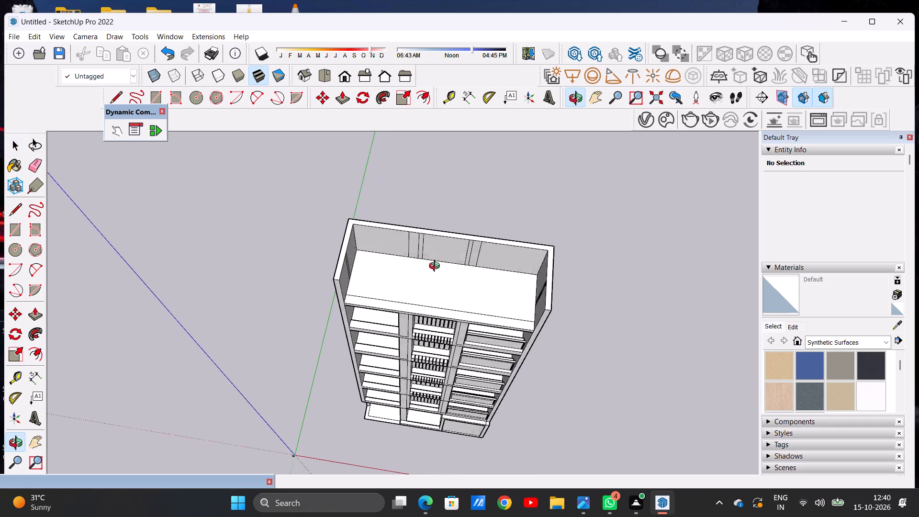
{"action": "middle_click_drag", "start_coordinate": [437, 267], "coordinate": [437, 266]}
{"action": "scroll", "coordinate": [564, 302], "scroll_direction": "down", "scroll_amount": 10}
{"action": "middle_click_drag", "start_coordinate": [584, 337], "coordinate": [467, 267]}
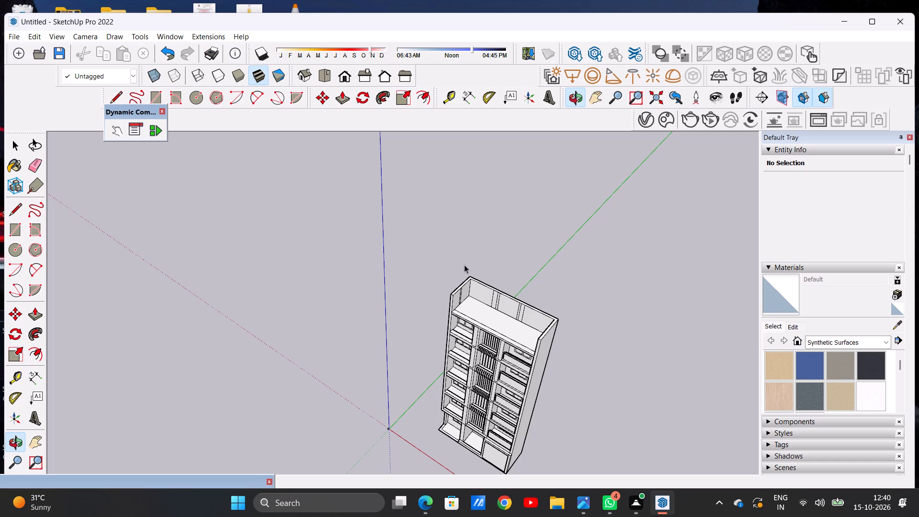
Push/Pull the wide strip of the back wall's left pair forward to the roof slab's front edge.
{"action": "scroll", "coordinate": [464, 265], "scroll_direction": "down", "scroll_amount": 9}
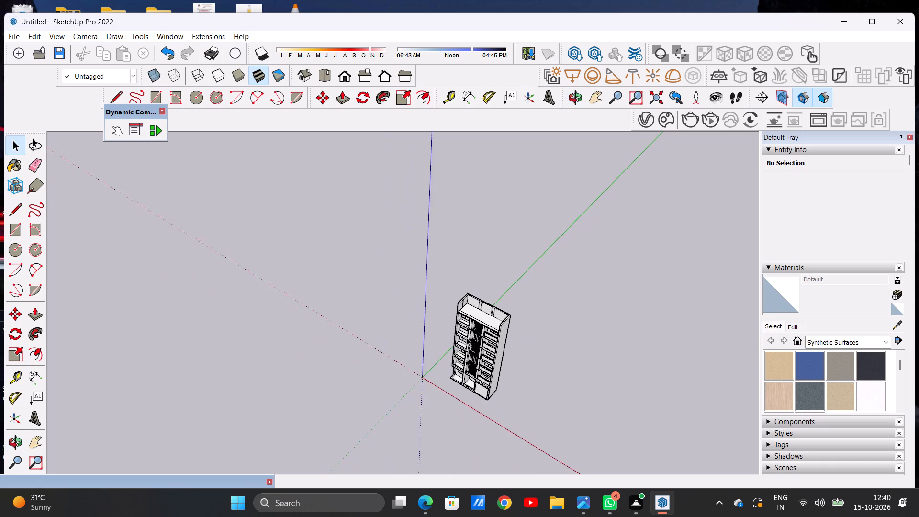
{"action": "scroll", "coordinate": [466, 337], "scroll_direction": "up", "scroll_amount": 9}
{"action": "middle_click_drag", "start_coordinate": [469, 364], "coordinate": [573, 341]}
{"action": "scroll", "coordinate": [545, 346], "scroll_direction": "down", "scroll_amount": 7}
{"action": "scroll", "coordinate": [527, 292], "scroll_direction": "up", "scroll_amount": 11}
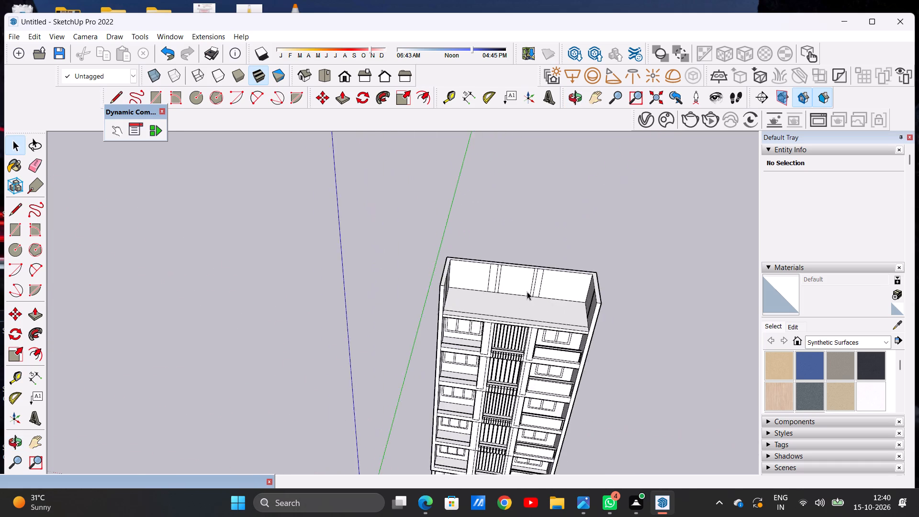
{"action": "scroll", "coordinate": [527, 292], "scroll_direction": "up", "scroll_amount": 5}
{"action": "middle_click_drag", "start_coordinate": [555, 310], "coordinate": [523, 282]}
{"action": "scroll", "coordinate": [545, 313], "scroll_direction": "down", "scroll_amount": 12}
{"action": "scroll", "coordinate": [538, 305], "scroll_direction": "up", "scroll_amount": 8}
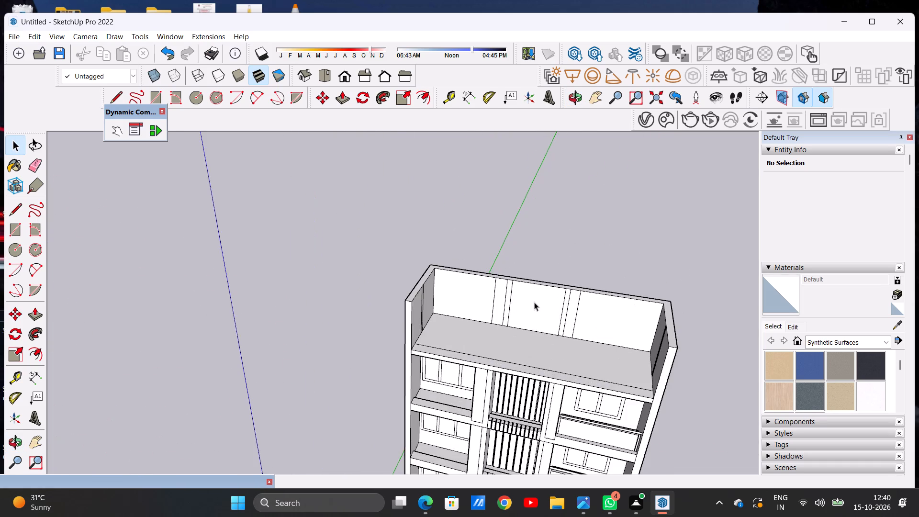
{"action": "scroll", "coordinate": [531, 305], "scroll_direction": "up", "scroll_amount": 1}
{"action": "middle_click_drag", "start_coordinate": [526, 303], "coordinate": [501, 296]}
{"action": "scroll", "coordinate": [497, 294], "scroll_direction": "up", "scroll_amount": 6}
{"action": "key", "text": "p"}
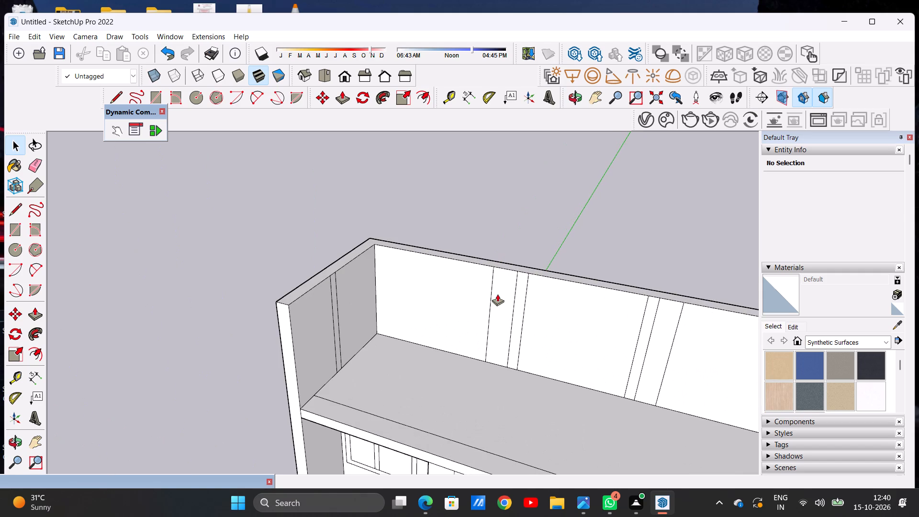
{"action": "scroll", "coordinate": [497, 294], "scroll_direction": "up", "scroll_amount": 6}
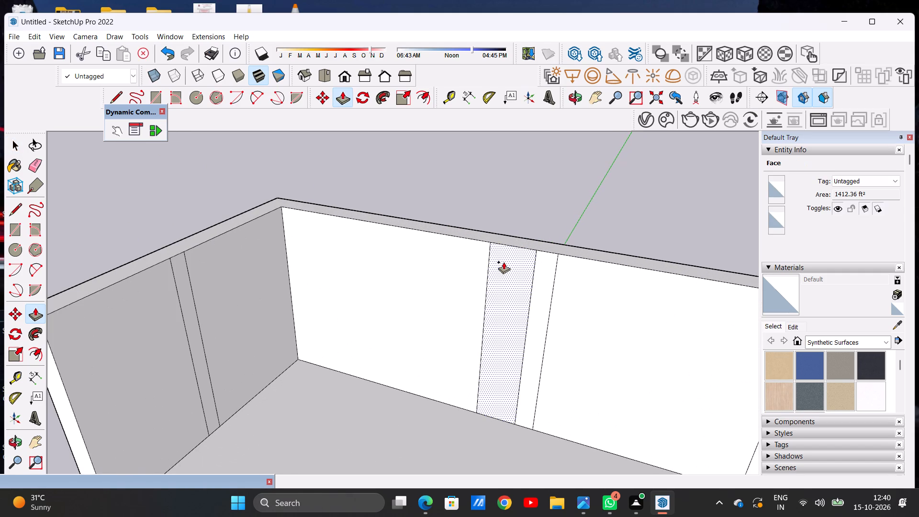
{"action": "left_click", "coordinate": [504, 262]}
{"action": "scroll", "coordinate": [498, 274], "scroll_direction": "down", "scroll_amount": 14}
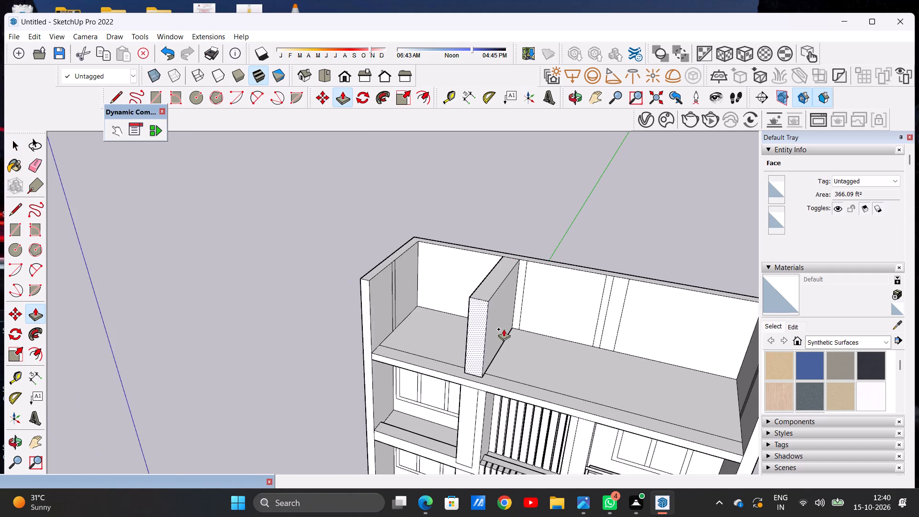
{"action": "scroll", "coordinate": [506, 348], "scroll_direction": "up", "scroll_amount": 12}
{"action": "scroll", "coordinate": [547, 316], "scroll_direction": "down", "scroll_amount": 10}
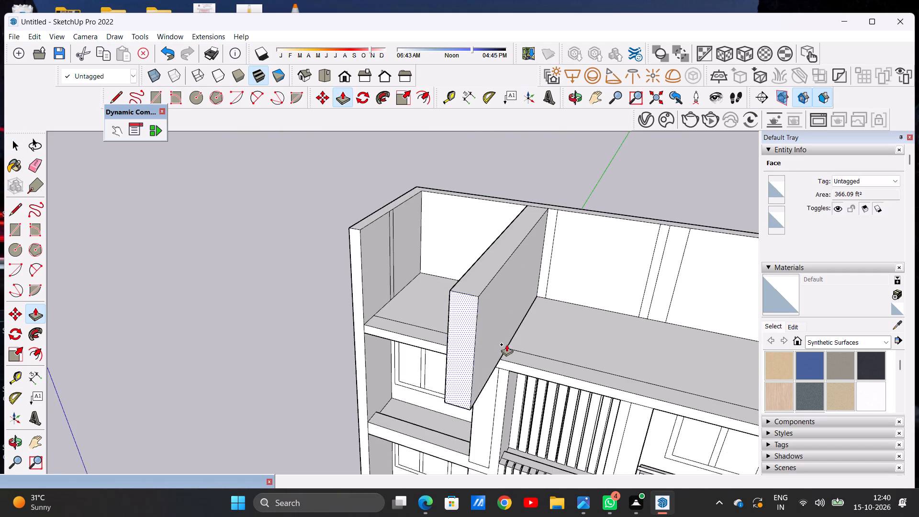
{"action": "scroll", "coordinate": [499, 353], "scroll_direction": "up", "scroll_amount": 12}
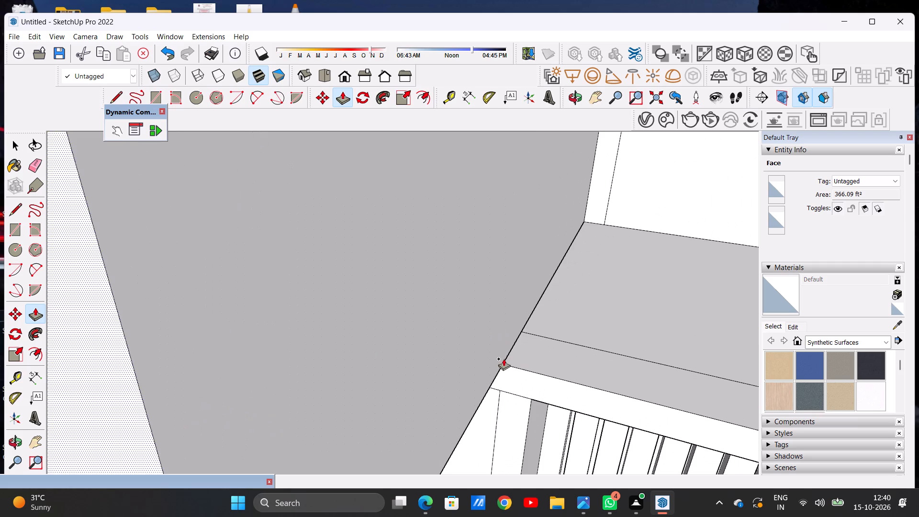
{"action": "left_click", "coordinate": [515, 364]}
Push/Pull the adjoining narrow strip forward flush with the first pulled strip, thickening the left dividing wall.
{"action": "scroll", "coordinate": [487, 348], "scroll_direction": "down", "scroll_amount": 10}
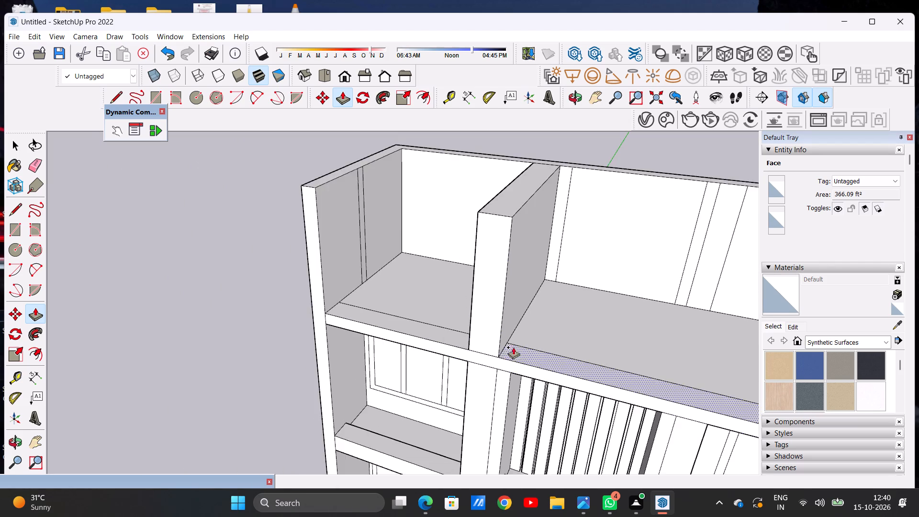
{"action": "scroll", "coordinate": [562, 218], "scroll_direction": "up", "scroll_amount": 3}
{"action": "scroll", "coordinate": [560, 200], "scroll_direction": "down", "scroll_amount": 1}
{"action": "scroll", "coordinate": [560, 196], "scroll_direction": "up", "scroll_amount": 2}
{"action": "left_click", "coordinate": [559, 176]}
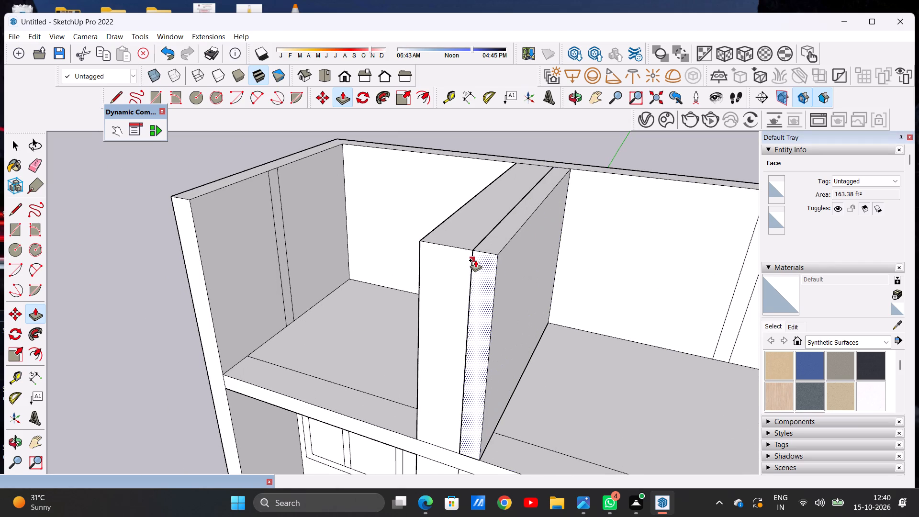
{"action": "left_click", "coordinate": [474, 251]}
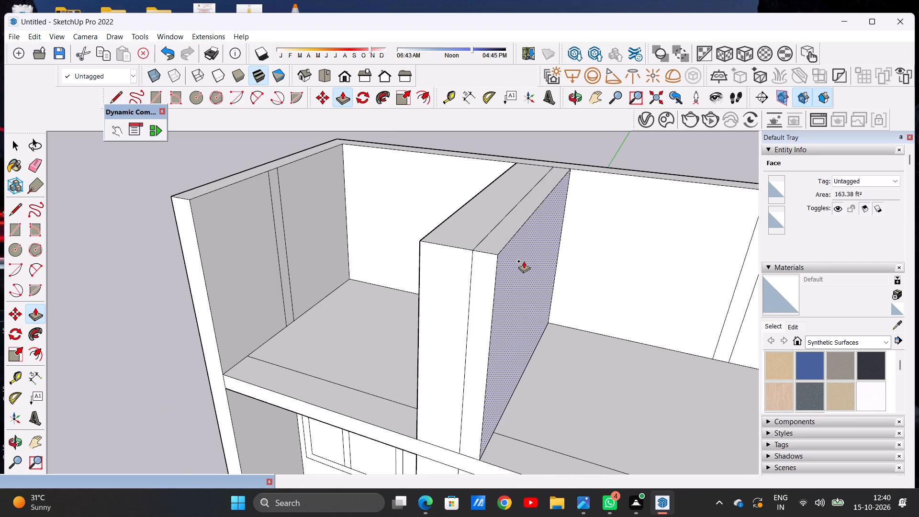
Push/Pull the narrow and wide strips of the back wall's right pair forward, flush with the left dividing wall's front face.
{"action": "scroll", "coordinate": [547, 294], "scroll_direction": "down", "scroll_amount": 10}
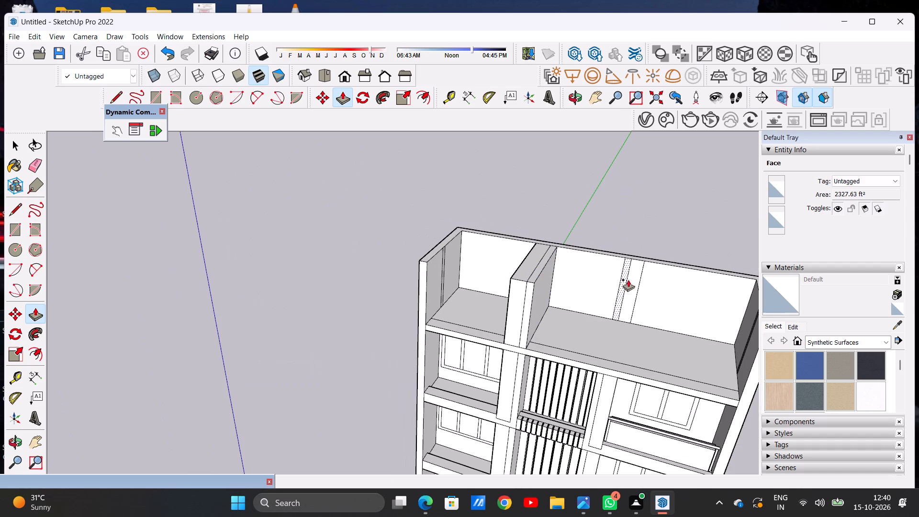
{"action": "scroll", "coordinate": [630, 264], "scroll_direction": "up", "scroll_amount": 11}
{"action": "left_click", "coordinate": [626, 258]}
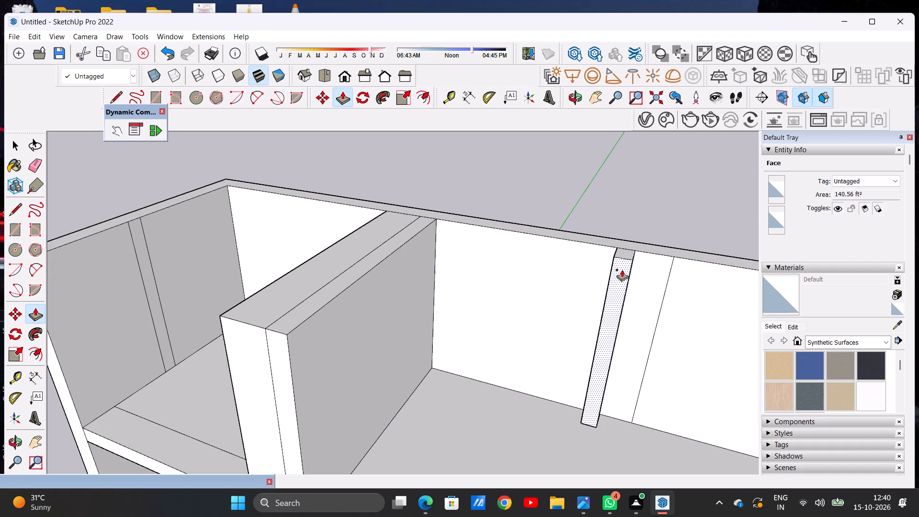
{"action": "scroll", "coordinate": [622, 261], "scroll_direction": "down", "scroll_amount": 14}
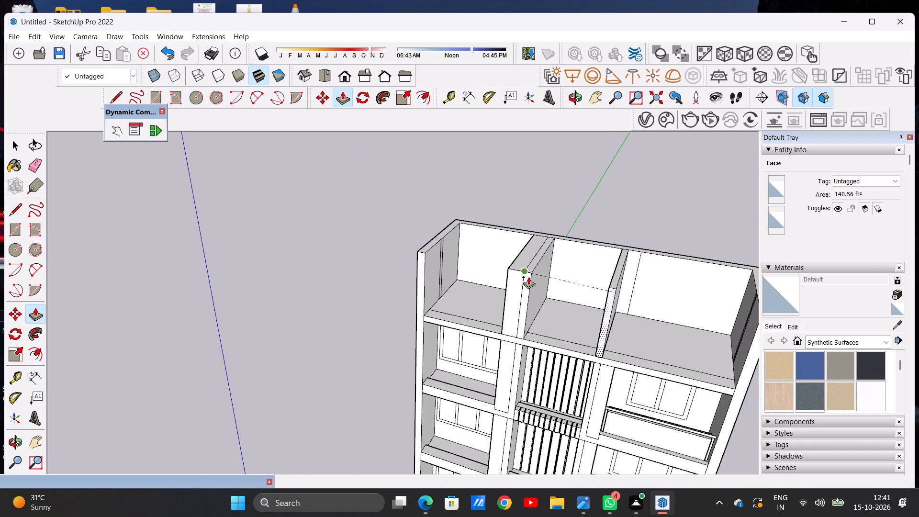
{"action": "left_click", "coordinate": [529, 276]}
{"action": "scroll", "coordinate": [639, 260], "scroll_direction": "up", "scroll_amount": 3}
{"action": "scroll", "coordinate": [638, 260], "scroll_direction": "down", "scroll_amount": 1}
{"action": "scroll", "coordinate": [638, 260], "scroll_direction": "up", "scroll_amount": 2}
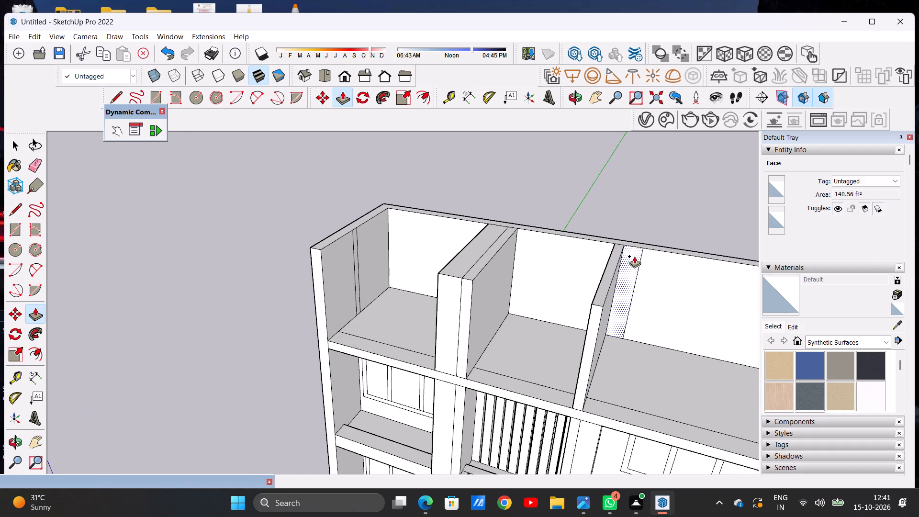
{"action": "left_click", "coordinate": [634, 256]}
{"action": "left_click", "coordinate": [601, 309]}
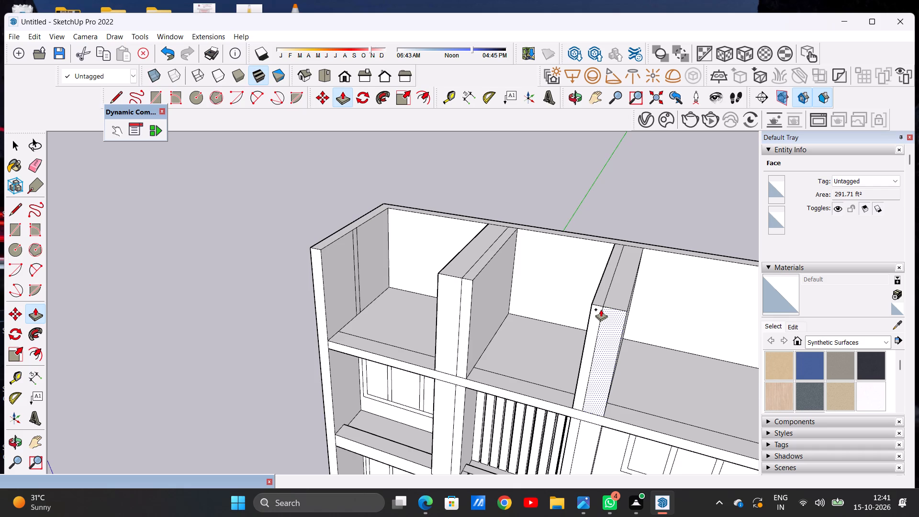
Push/Pull the narrow strip on the left outer wall's inner face across to the left dividing wall, forming the top-level bay's window wall.
{"action": "key", "text": "space"}
{"action": "key", "text": "space"}
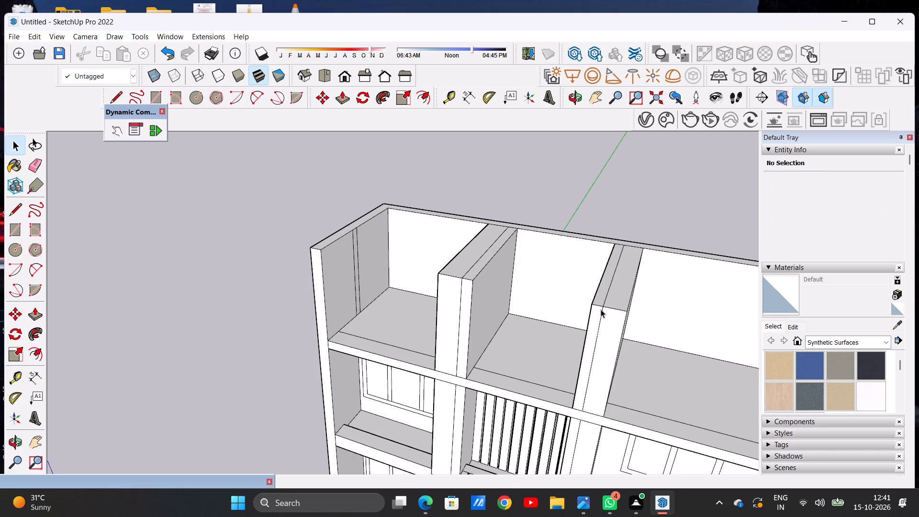
{"action": "scroll", "coordinate": [601, 309], "scroll_direction": "down", "scroll_amount": 15}
{"action": "middle_click_drag", "start_coordinate": [579, 339], "coordinate": [603, 320]}
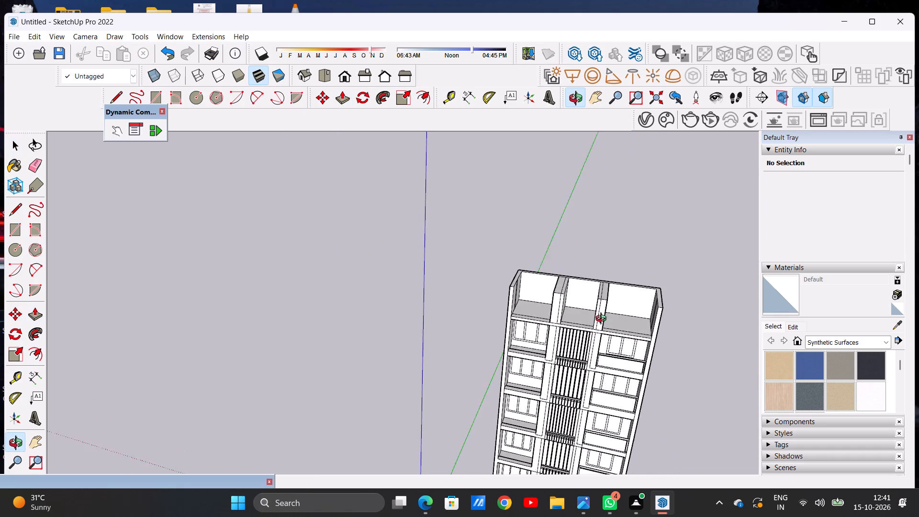
{"action": "middle_click_drag", "start_coordinate": [603, 320], "coordinate": [616, 282]}
{"action": "scroll", "coordinate": [466, 281], "scroll_direction": "up", "scroll_amount": 5}
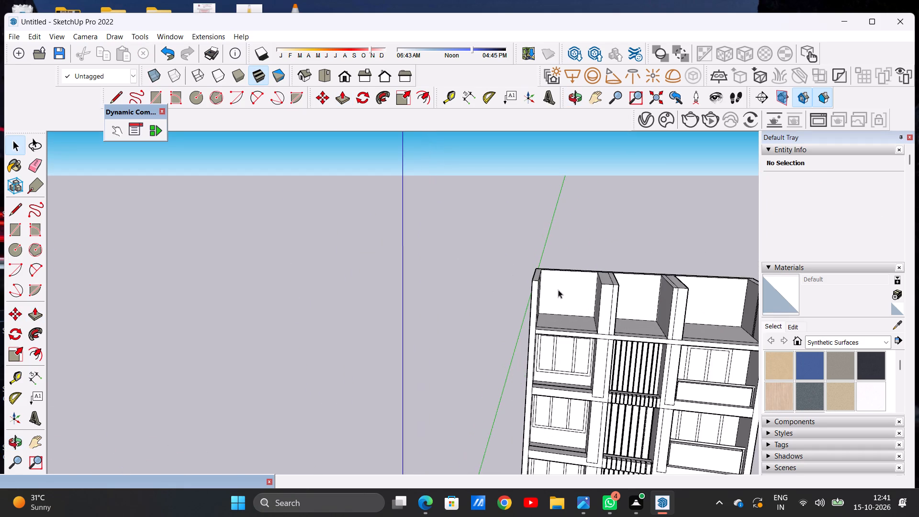
{"action": "middle_click_drag", "start_coordinate": [558, 290], "coordinate": [430, 358]}
{"action": "scroll", "coordinate": [561, 337], "scroll_direction": "up", "scroll_amount": 13}
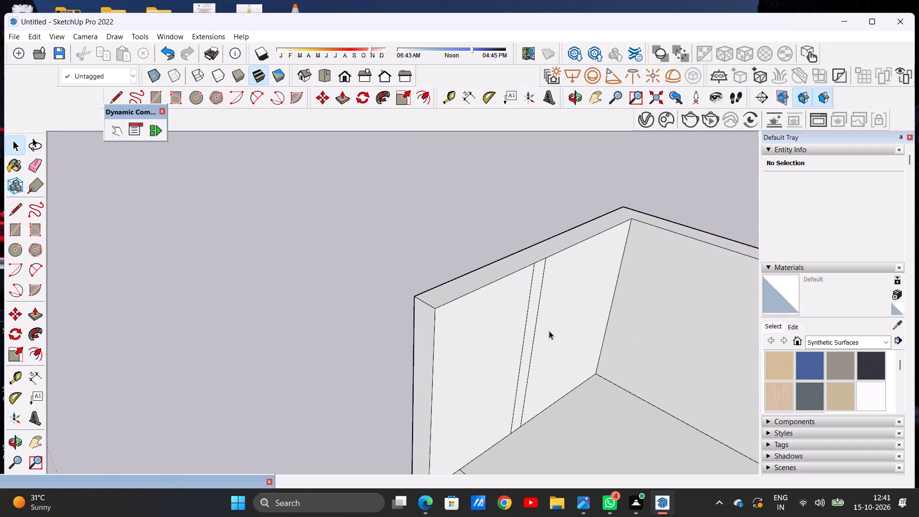
{"action": "key", "text": "p"}
{"action": "scroll", "coordinate": [521, 286], "scroll_direction": "up", "scroll_amount": 5}
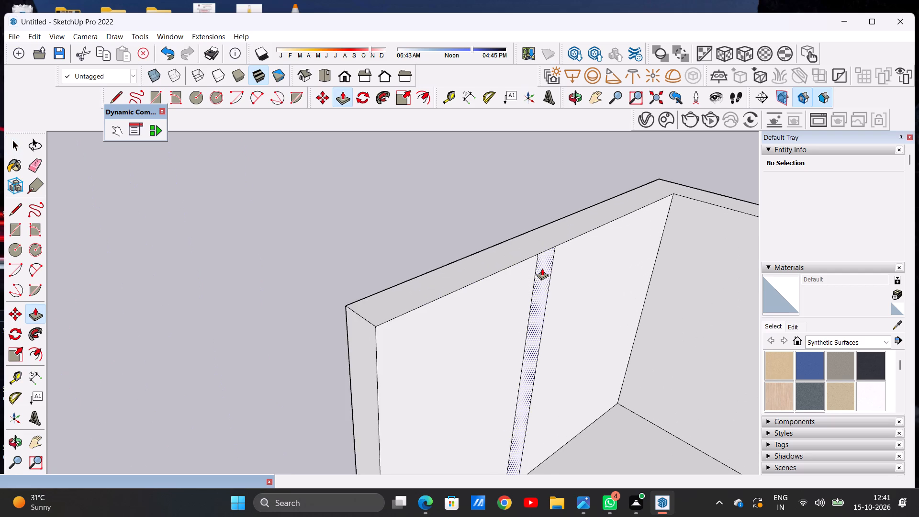
{"action": "left_click", "coordinate": [542, 268]}
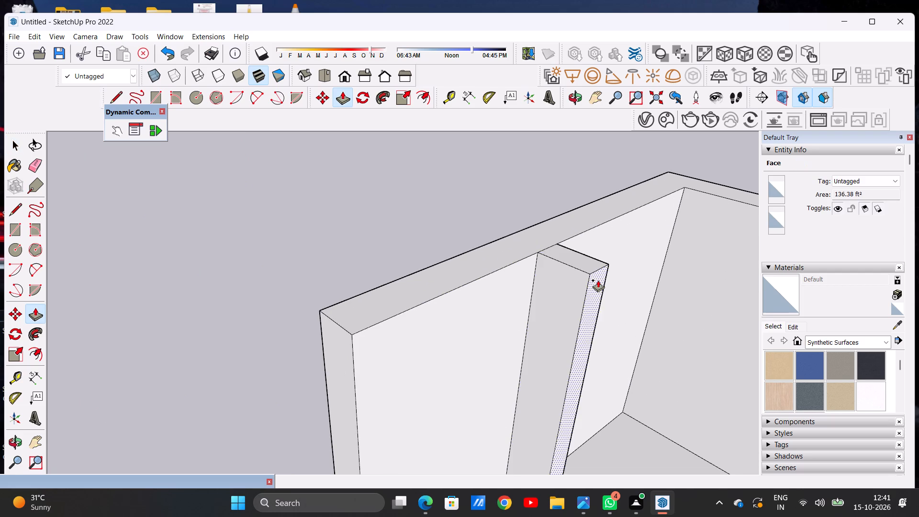
{"action": "scroll", "coordinate": [572, 280], "scroll_direction": "down", "scroll_amount": 17}
{"action": "middle_click_drag", "start_coordinate": [598, 302], "coordinate": [707, 305]}
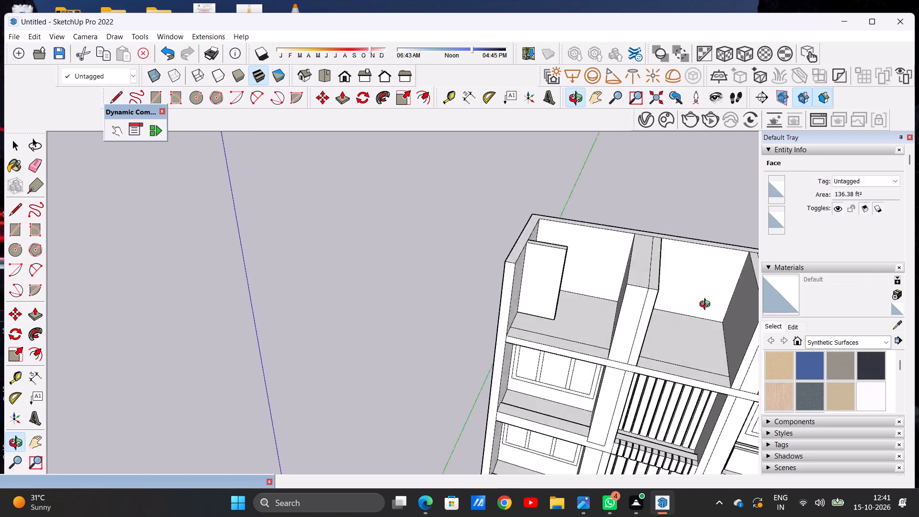
{"action": "middle_click_drag", "start_coordinate": [707, 305], "coordinate": [721, 302]}
{"action": "scroll", "coordinate": [583, 249], "scroll_direction": "up", "scroll_amount": 11}
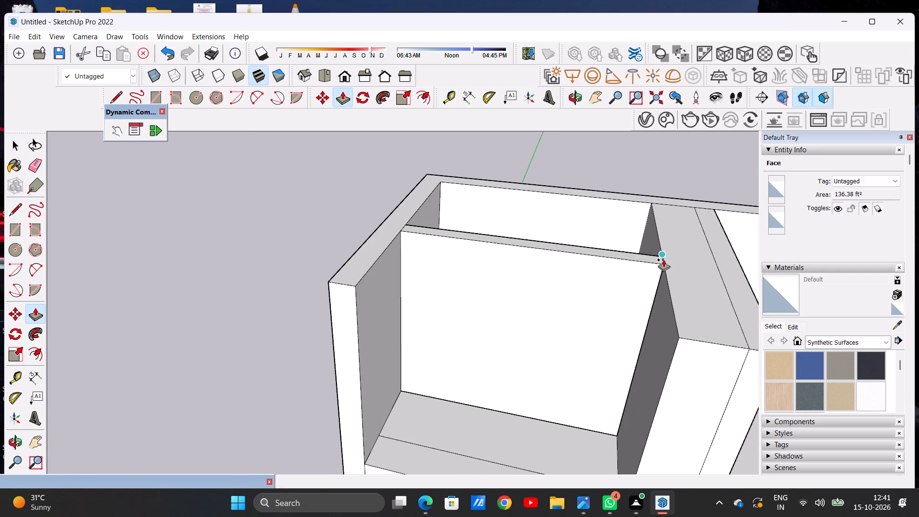
{"action": "left_click", "coordinate": [663, 259]}
{"action": "key", "text": "space"}
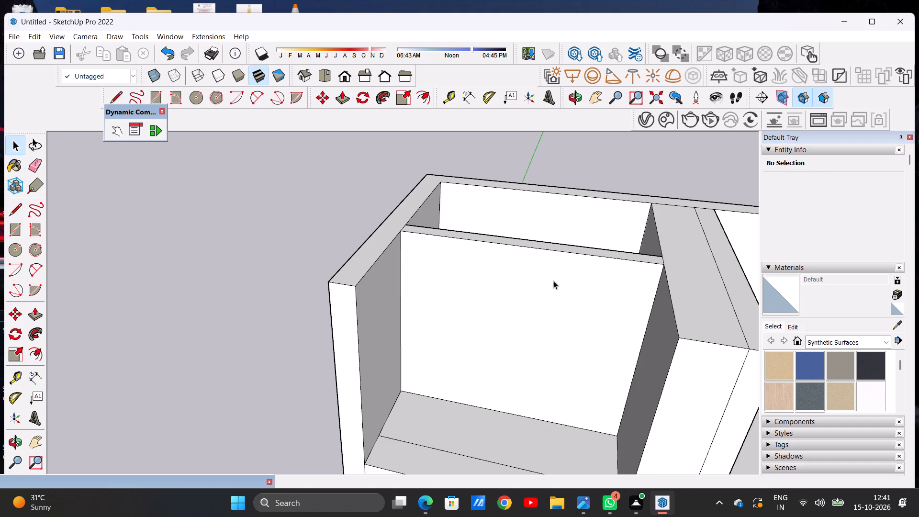
Draw a window rectangle on the top level's new left-bay wall in front view, inset from its edges with a deeper margin below.
{"action": "scroll", "coordinate": [537, 284], "scroll_direction": "down", "scroll_amount": 14}
{"action": "middle_click_drag", "start_coordinate": [532, 330], "coordinate": [557, 261]}
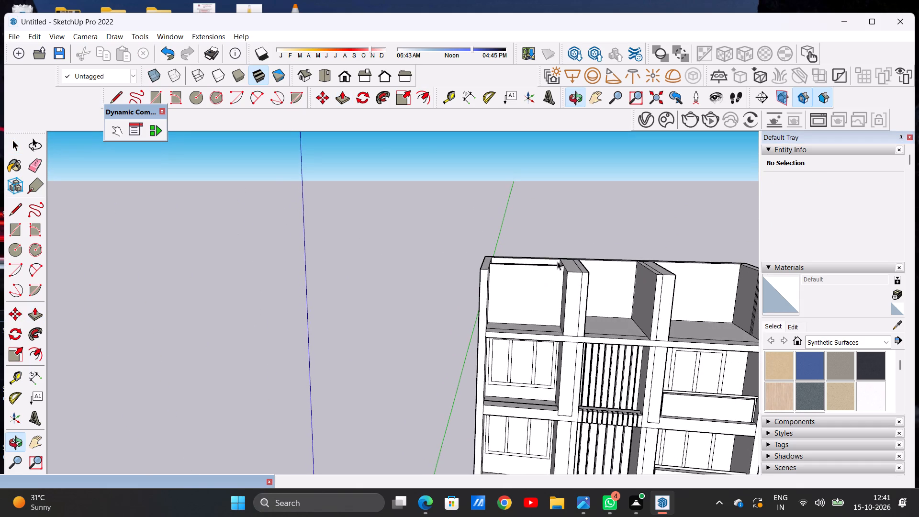
{"action": "scroll", "coordinate": [534, 297], "scroll_direction": "up", "scroll_amount": 6}
{"action": "middle_click_drag", "start_coordinate": [521, 337], "coordinate": [529, 321]}
{"action": "scroll", "coordinate": [533, 312], "scroll_direction": "up", "scroll_amount": 3}
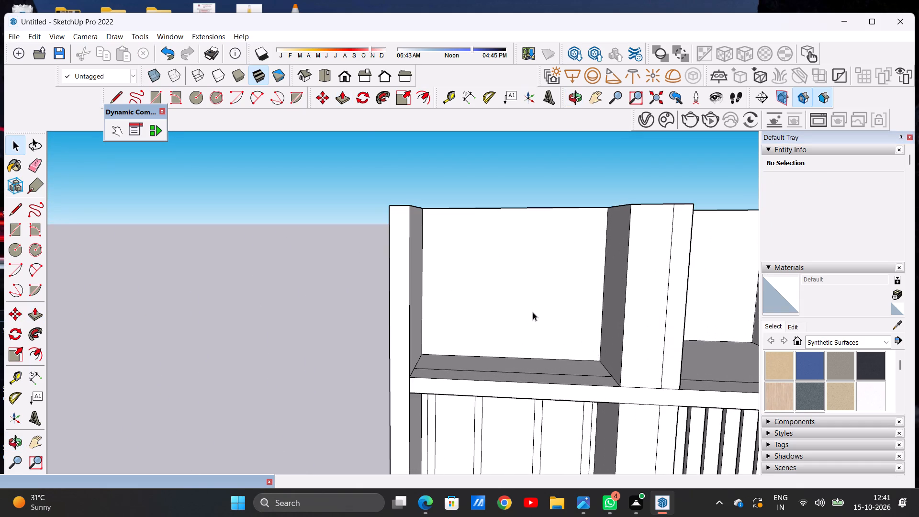
{"action": "left_click", "coordinate": [336, 78]}
{"action": "scroll", "coordinate": [625, 283], "scroll_direction": "down", "scroll_amount": 2}
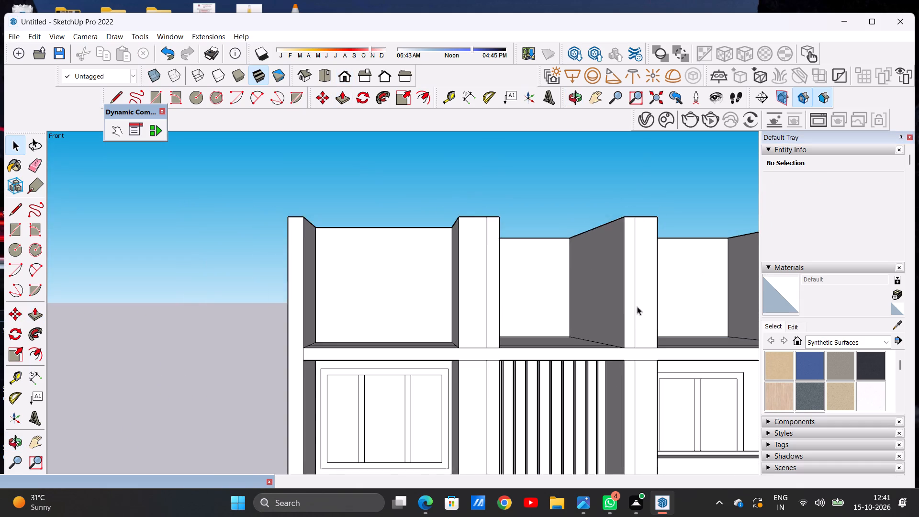
{"action": "scroll", "coordinate": [637, 306], "scroll_direction": "down", "scroll_amount": 2}
{"action": "scroll", "coordinate": [379, 240], "scroll_direction": "up", "scroll_amount": 4}
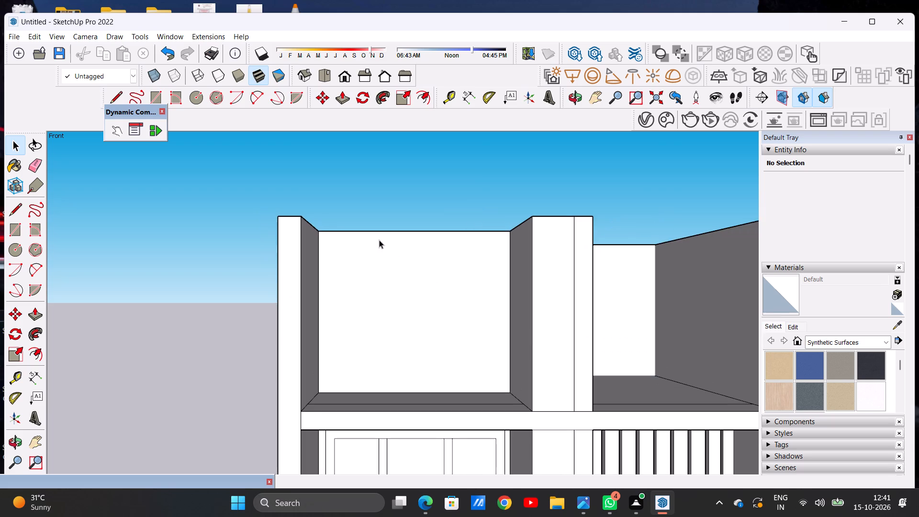
{"action": "key", "text": "r"}
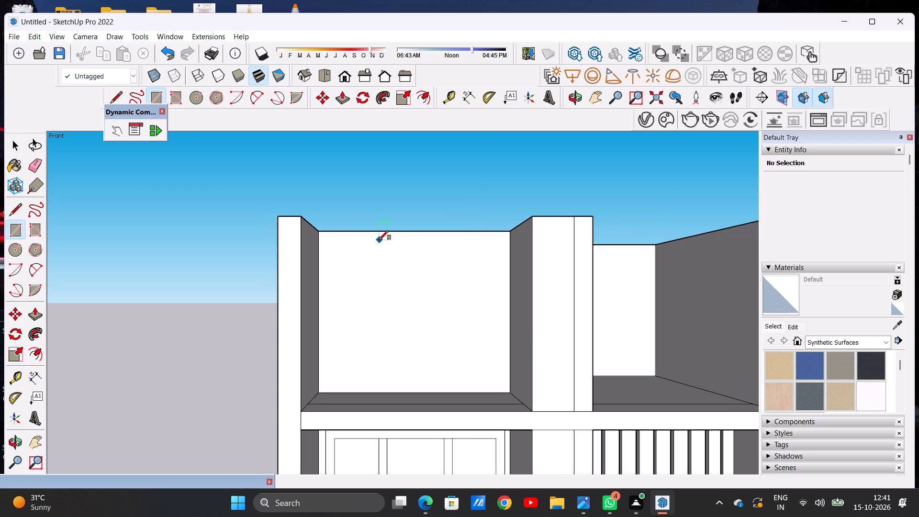
{"action": "left_click", "coordinate": [329, 246]}
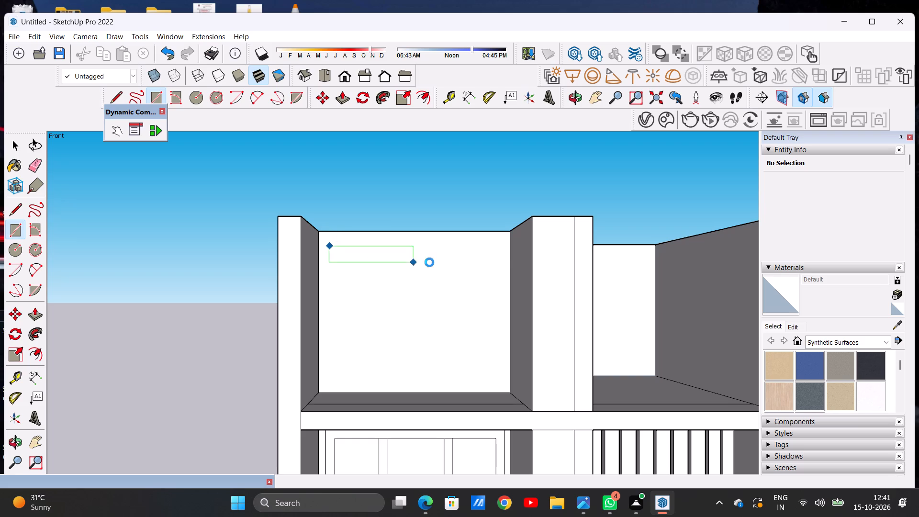
{"action": "left_click", "coordinate": [501, 371]}
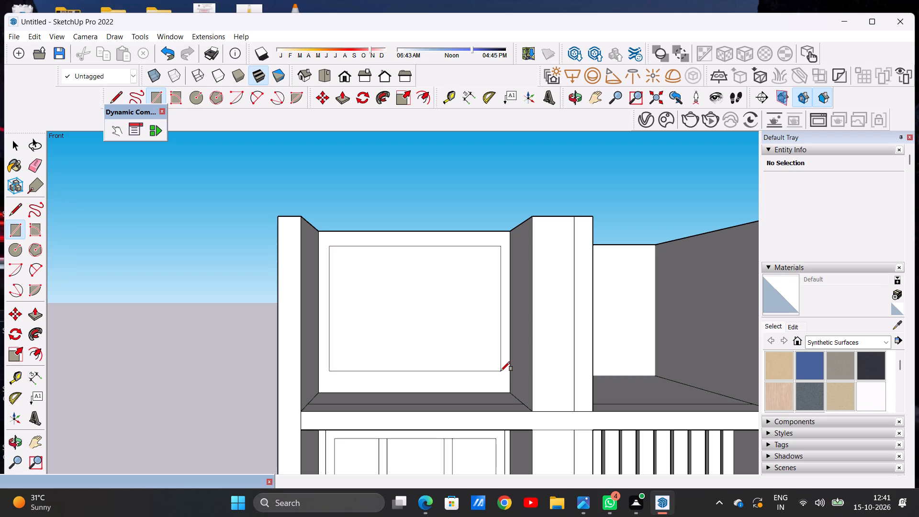
{"action": "key", "text": "space"}
Offset the window rectangle slightly inward to outline the frame.
{"action": "type", "text": "of"}
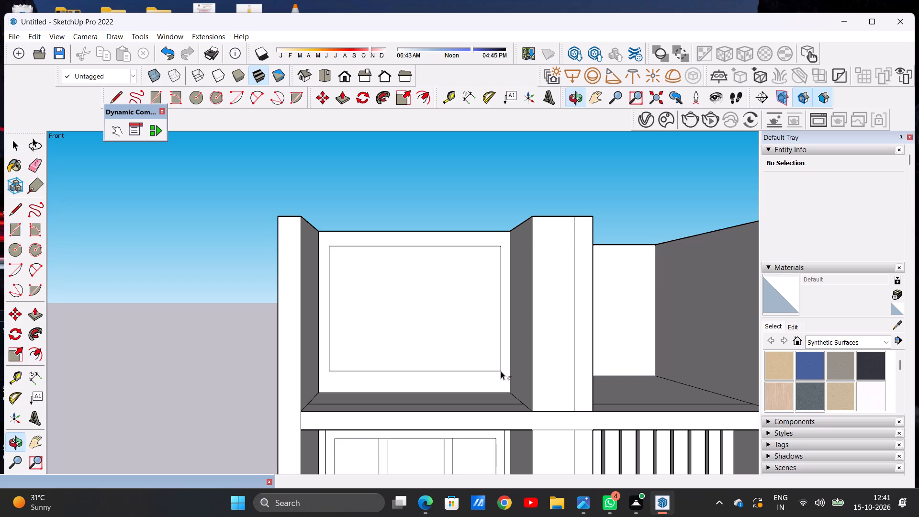
{"action": "left_click", "coordinate": [337, 248]}
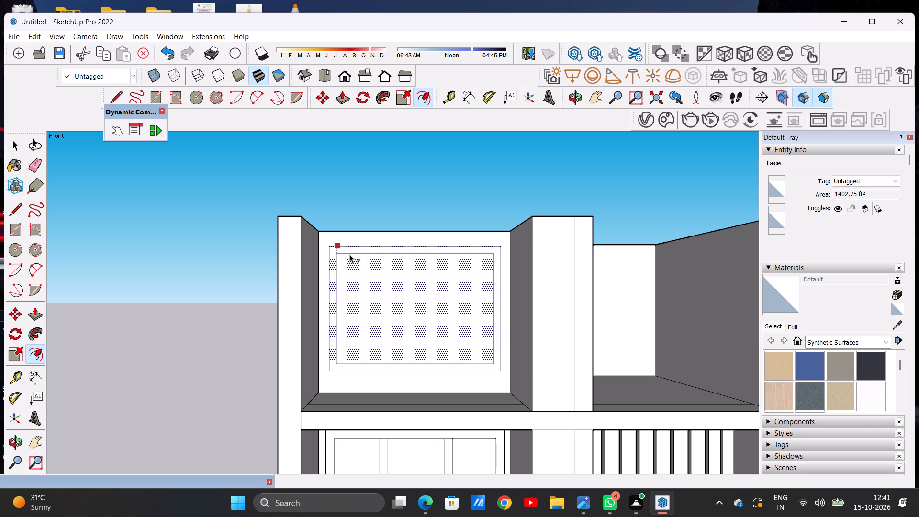
{"action": "left_click", "coordinate": [349, 254]}
{"action": "key", "text": "space"}
Draw two closely spaced vertical lines across the inner window rectangle, about a third from its left side, to form a mullion.
{"action": "type", "text": "l"}
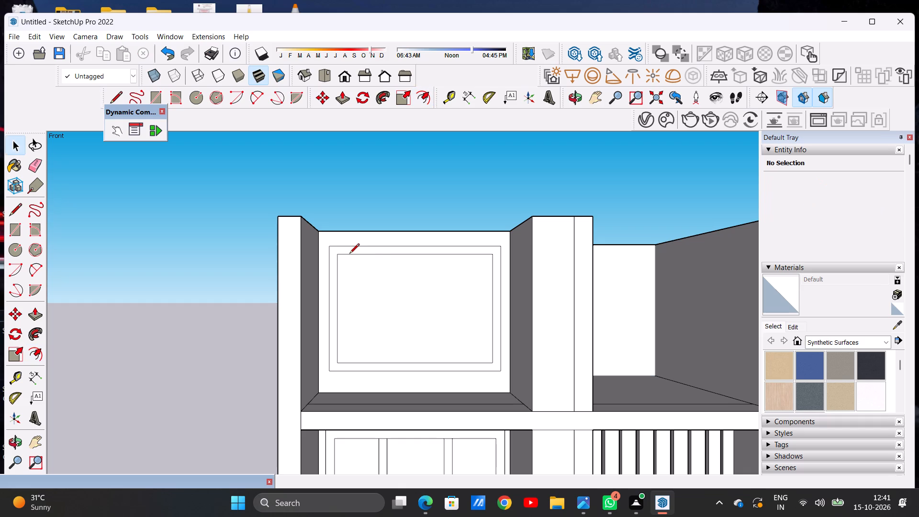
{"action": "scroll", "coordinate": [402, 371], "scroll_direction": "up", "scroll_amount": 2}
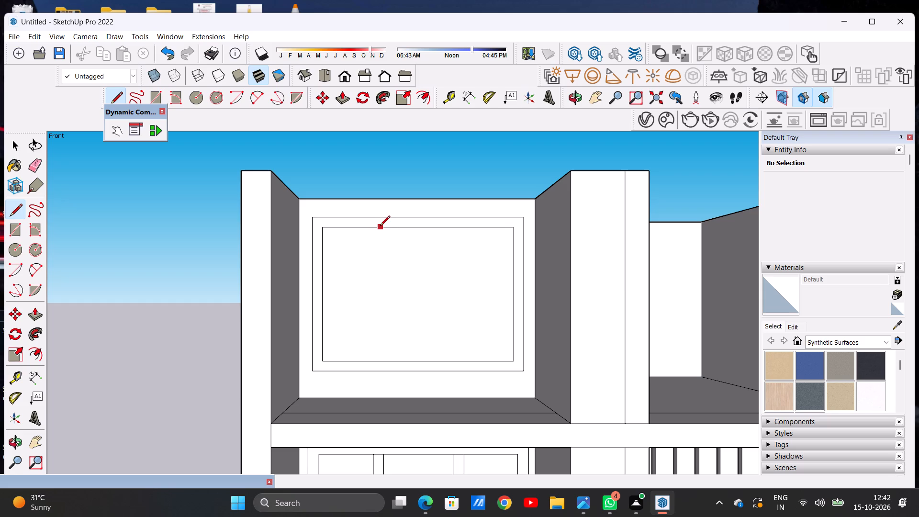
{"action": "left_click", "coordinate": [380, 226]}
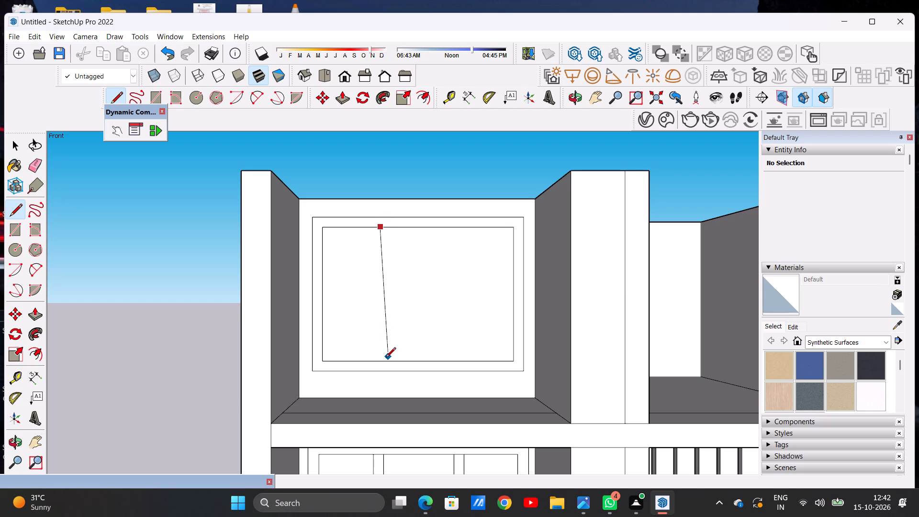
{"action": "left_click", "coordinate": [383, 359]}
{"action": "scroll", "coordinate": [385, 360], "scroll_direction": "up", "scroll_amount": 3}
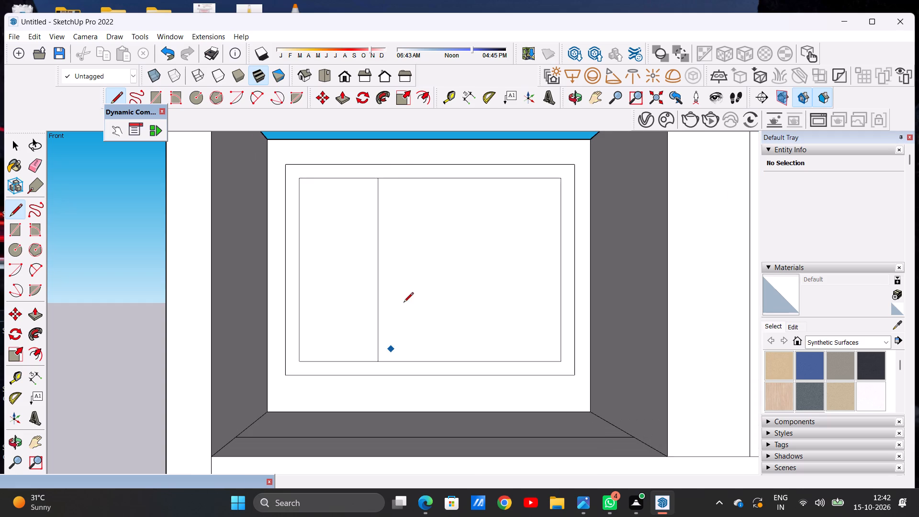
{"action": "scroll", "coordinate": [391, 183], "scroll_direction": "up", "scroll_amount": 3}
{"action": "left_click", "coordinate": [388, 178]}
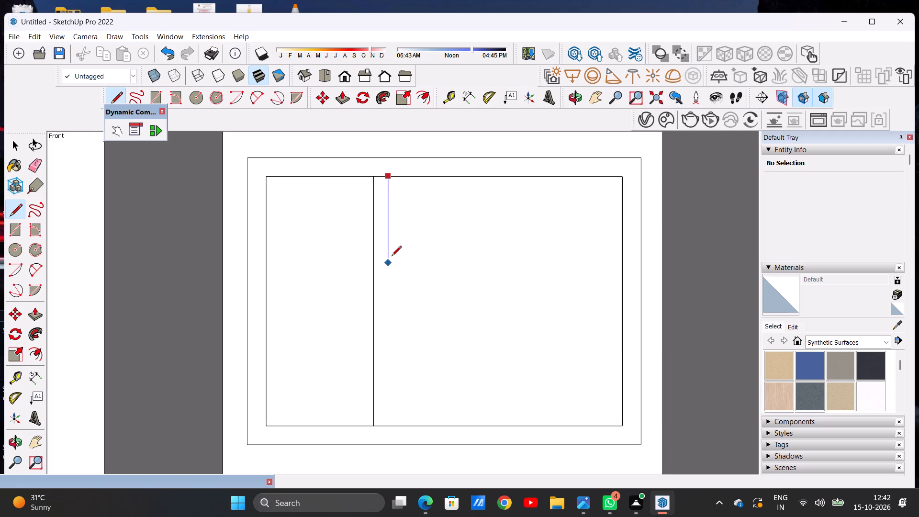
{"action": "scroll", "coordinate": [390, 248], "scroll_direction": "down", "scroll_amount": 4}
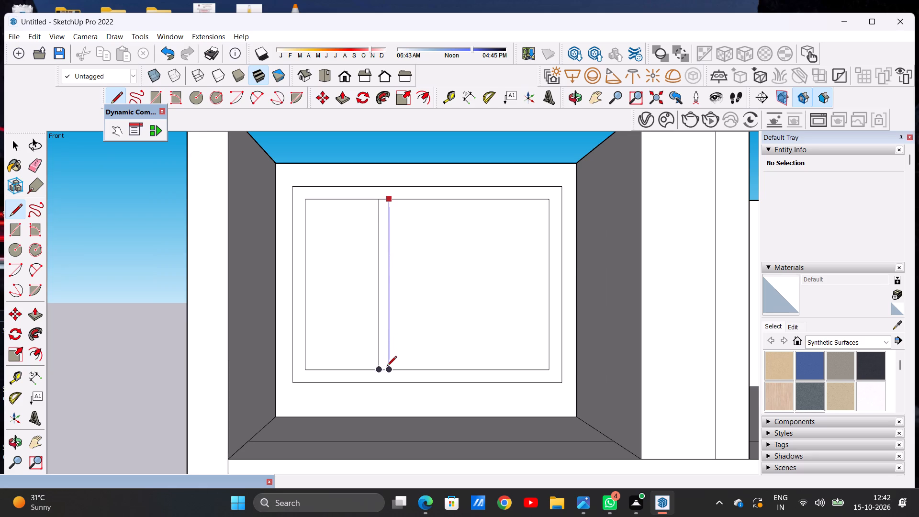
{"action": "left_click", "coordinate": [387, 367]}
{"action": "key", "text": "space"}
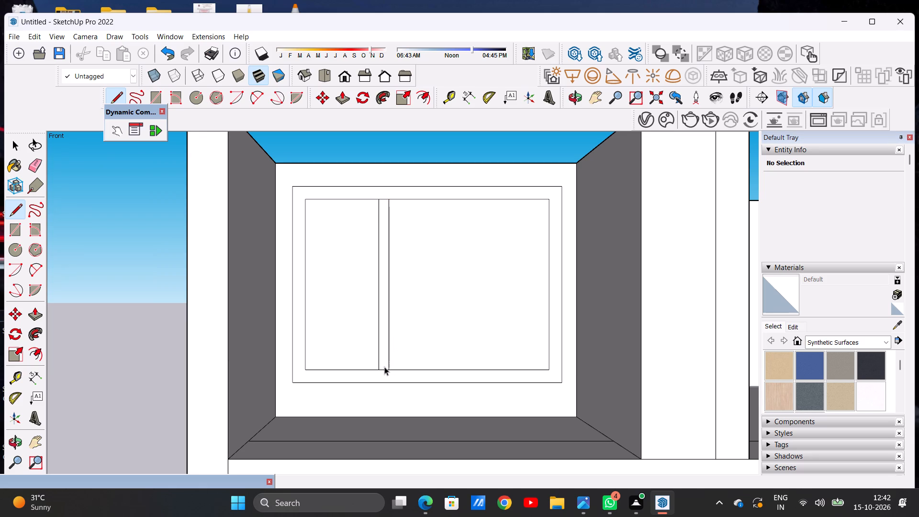
Copy the mullion strip horizontally along the inner frame's bottom edge to form a second mullion, dividing the window into three panes.
{"action": "scroll", "coordinate": [386, 370], "scroll_direction": "down", "scroll_amount": 4}
{"action": "scroll", "coordinate": [389, 359], "scroll_direction": "up", "scroll_amount": 9}
{"action": "double_click", "coordinate": [383, 368]}
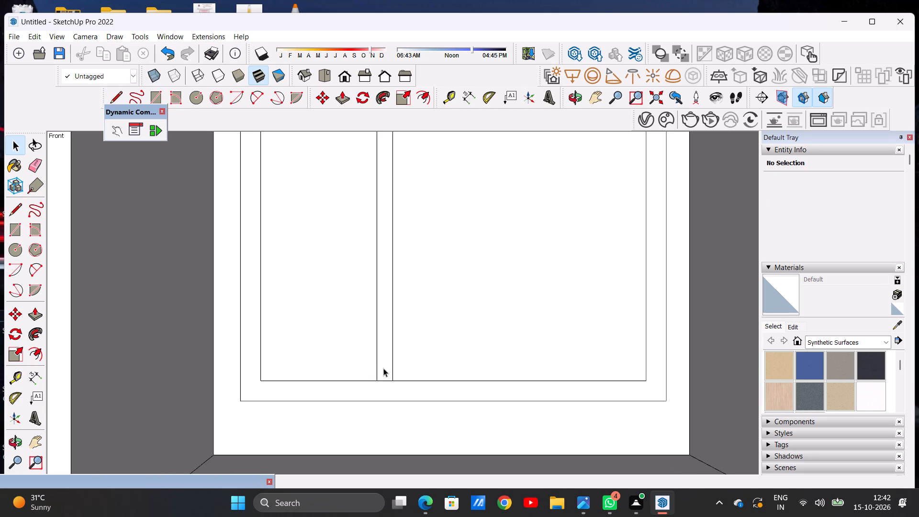
{"action": "key", "text": "m"}
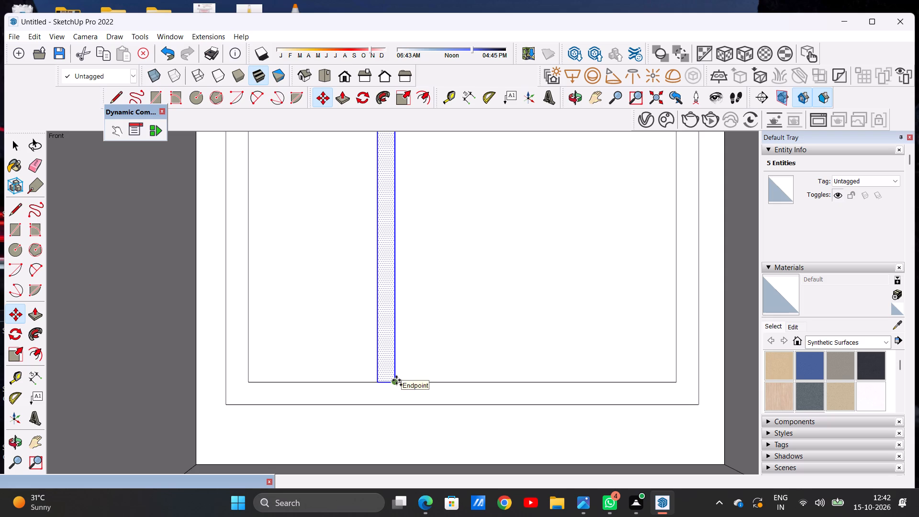
{"action": "left_click", "coordinate": [396, 380]}
{"action": "scroll", "coordinate": [463, 375], "scroll_direction": "down", "scroll_amount": 9}
{"action": "scroll", "coordinate": [523, 390], "scroll_direction": "up", "scroll_amount": 3}
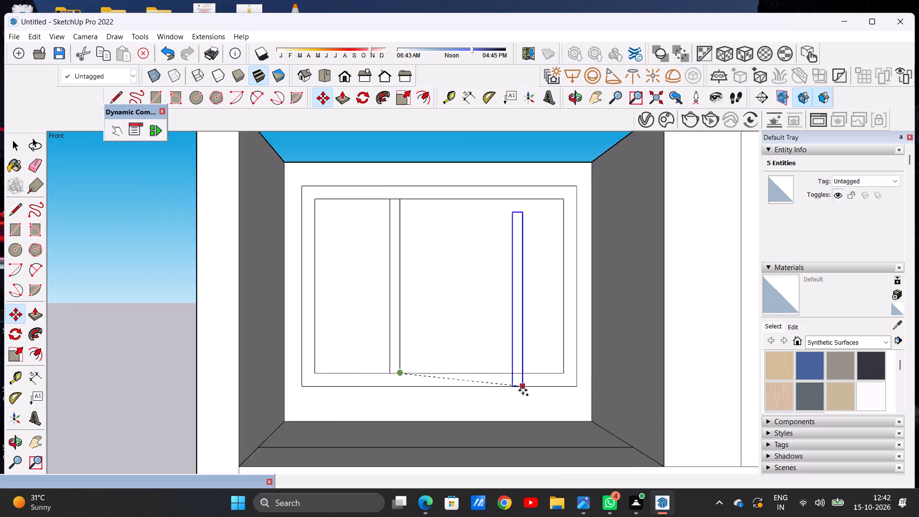
{"action": "scroll", "coordinate": [523, 390], "scroll_direction": "up", "scroll_amount": 3}
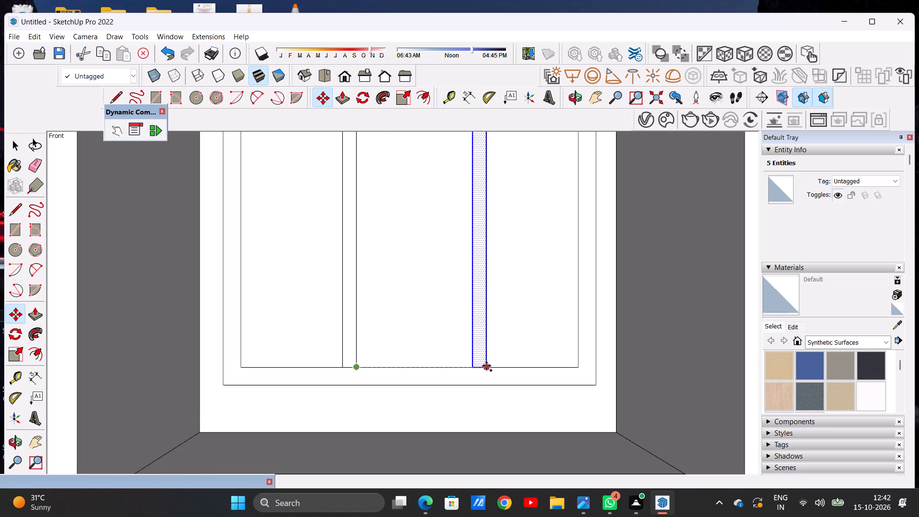
{"action": "left_click", "coordinate": [486, 366]}
{"action": "key", "text": "space"}
{"action": "scroll", "coordinate": [492, 346], "scroll_direction": "down", "scroll_amount": 12}
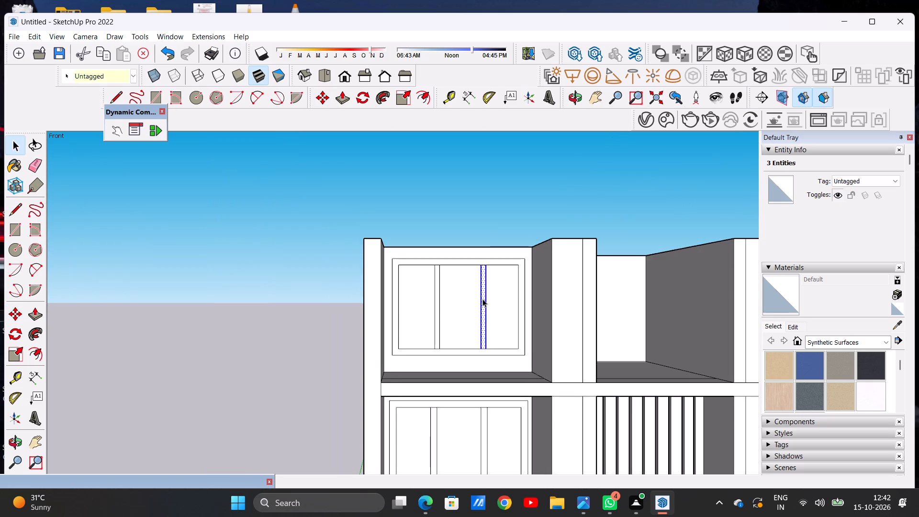
{"action": "left_click", "coordinate": [493, 229]}
Examine the left bay's window wall and the remaining open top-level bays from above, at an angle and from the front.
{"action": "scroll", "coordinate": [491, 264], "scroll_direction": "up", "scroll_amount": 6}
{"action": "middle_click_drag", "start_coordinate": [421, 286], "coordinate": [389, 329]}
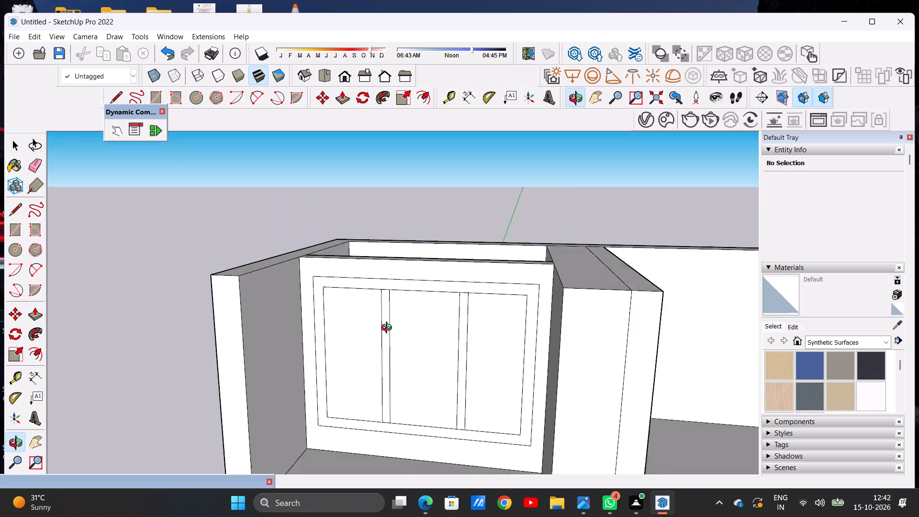
{"action": "middle_click_drag", "start_coordinate": [389, 329], "coordinate": [392, 328]}
{"action": "scroll", "coordinate": [464, 277], "scroll_direction": "down", "scroll_amount": 12}
{"action": "scroll", "coordinate": [482, 315], "scroll_direction": "up", "scroll_amount": 6}
{"action": "scroll", "coordinate": [496, 281], "scroll_direction": "down", "scroll_amount": 12}
{"action": "scroll", "coordinate": [499, 278], "scroll_direction": "up", "scroll_amount": 7}
{"action": "scroll", "coordinate": [553, 280], "scroll_direction": "up", "scroll_amount": 1}
{"action": "middle_click_drag", "start_coordinate": [553, 280], "coordinate": [408, 317]}
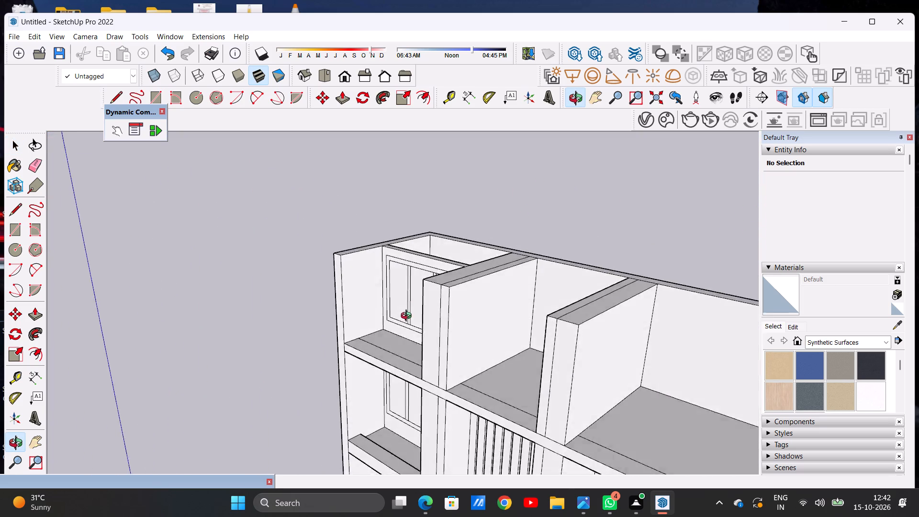
{"action": "middle_click_drag", "start_coordinate": [408, 317], "coordinate": [513, 333]}
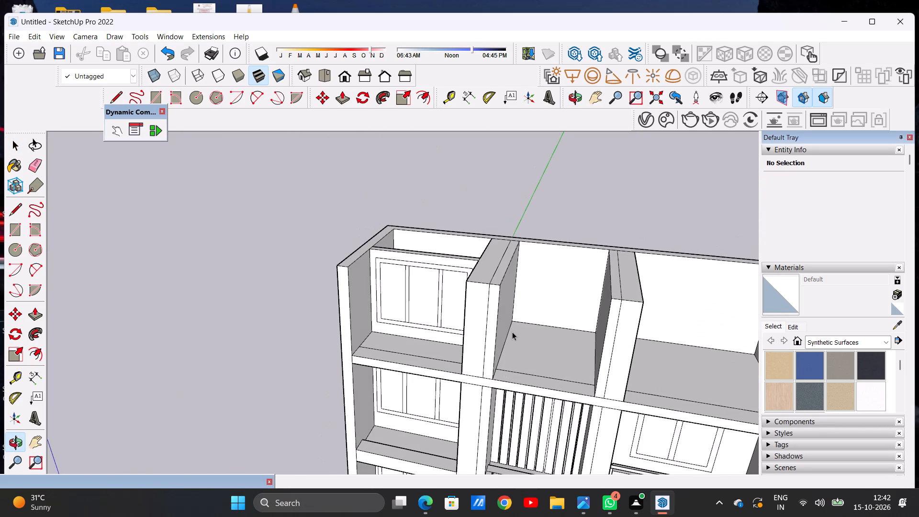
{"action": "scroll", "coordinate": [512, 332], "scroll_direction": "down", "scroll_amount": 9}
{"action": "scroll", "coordinate": [514, 316], "scroll_direction": "up", "scroll_amount": 5}
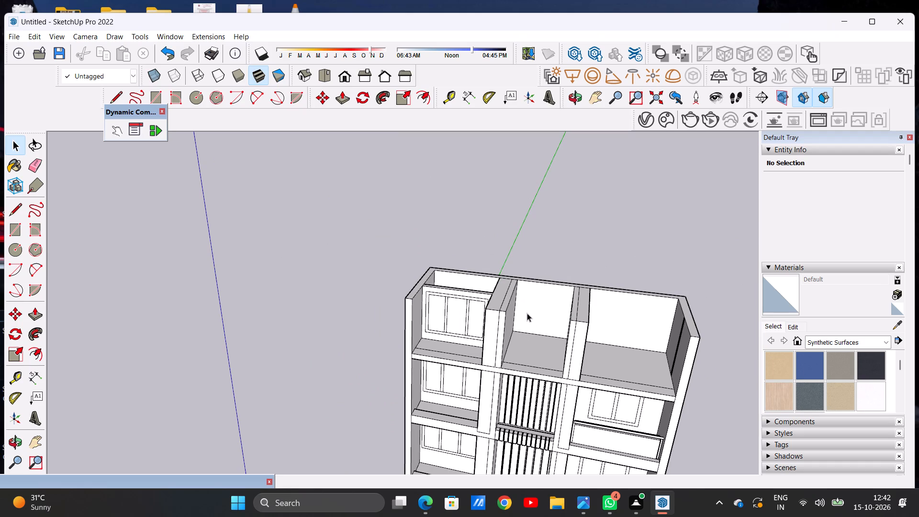
{"action": "scroll", "coordinate": [522, 398], "scroll_direction": "up", "scroll_amount": 7}
{"action": "middle_click_drag", "start_coordinate": [501, 390], "coordinate": [521, 317]}
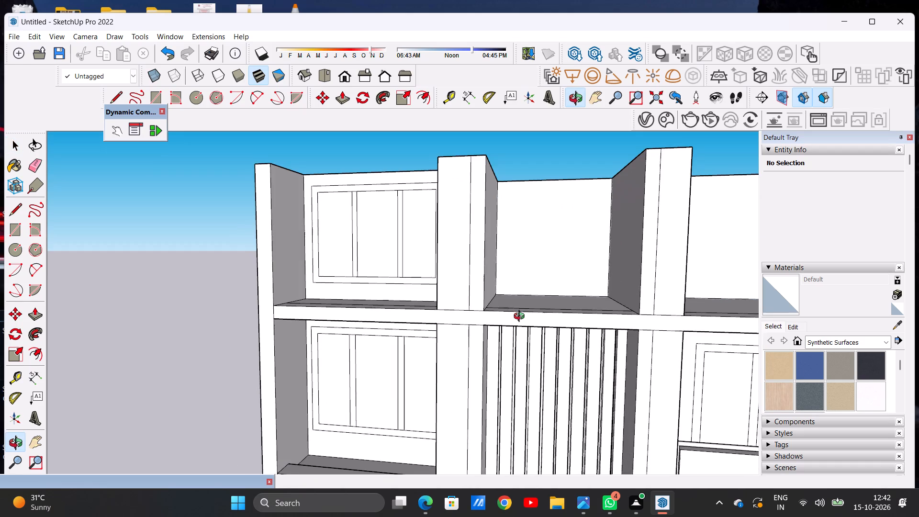
Push/Pull the central top-level bay's back wall forward about halfway through the bay's depth, between the two piers.
{"action": "middle_click_drag", "start_coordinate": [521, 317], "coordinate": [453, 377]}
{"action": "scroll", "coordinate": [455, 377], "scroll_direction": "up", "scroll_amount": 1}
{"action": "scroll", "coordinate": [504, 326], "scroll_direction": "down", "scroll_amount": 14}
{"action": "middle_click_drag", "start_coordinate": [501, 292], "coordinate": [503, 295]}
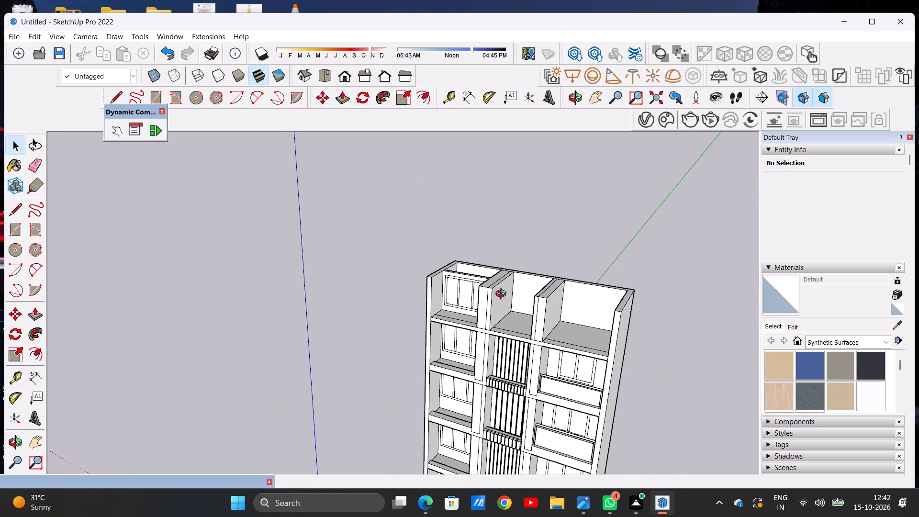
{"action": "middle_click_drag", "start_coordinate": [503, 295], "coordinate": [505, 374]}
{"action": "scroll", "coordinate": [525, 286], "scroll_direction": "up", "scroll_amount": 7}
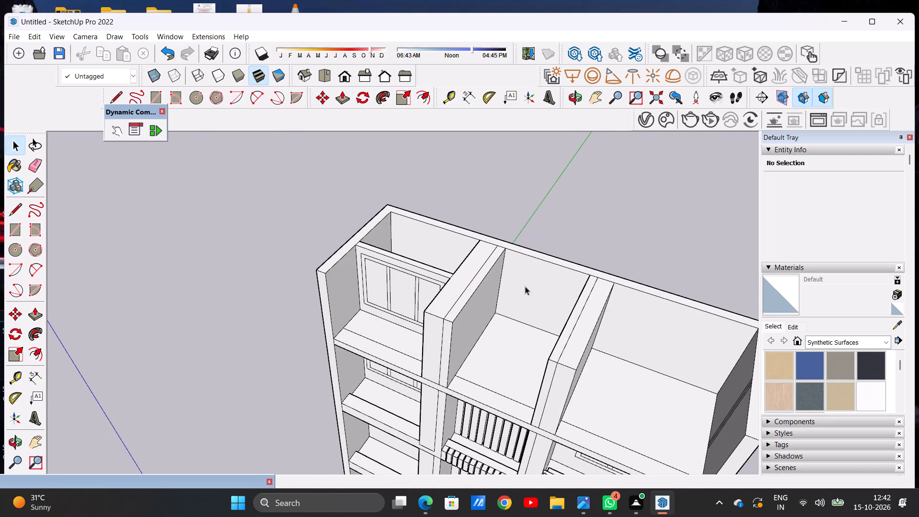
{"action": "key", "text": "p"}
{"action": "scroll", "coordinate": [525, 271], "scroll_direction": "up", "scroll_amount": 5}
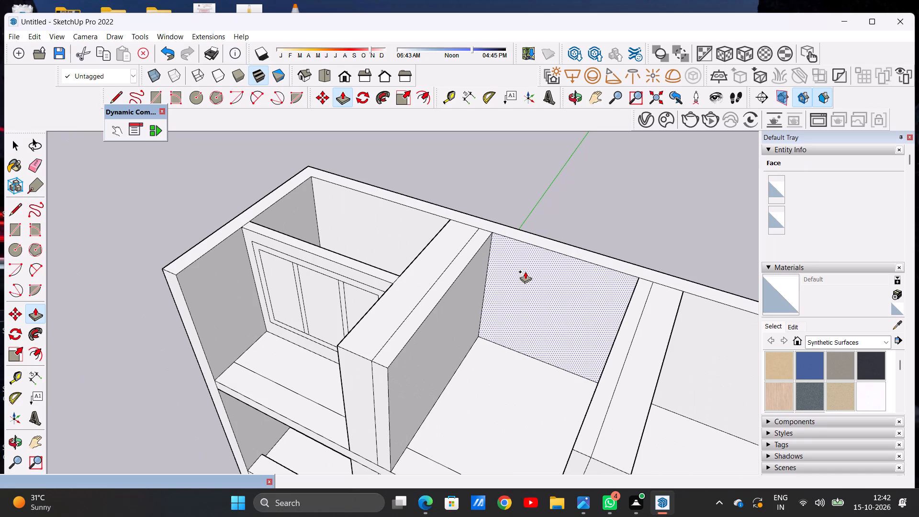
{"action": "left_click", "coordinate": [525, 271]}
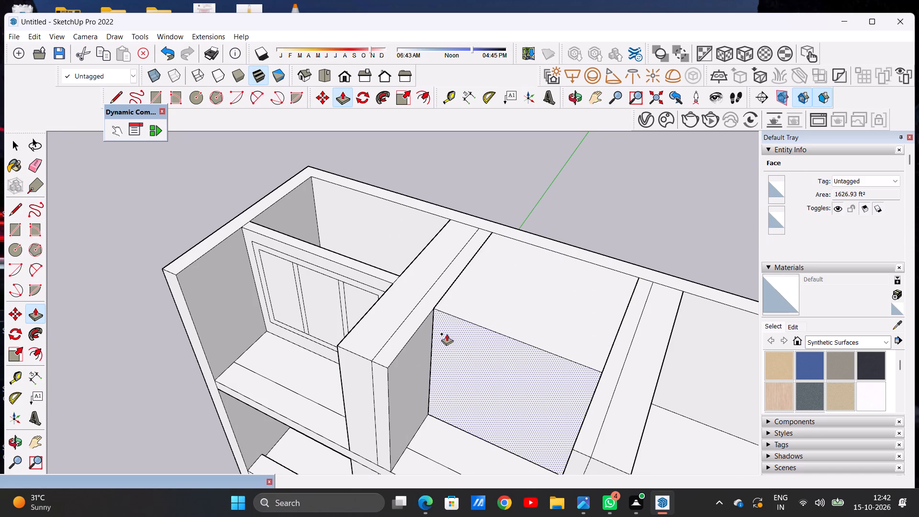
{"action": "left_click", "coordinate": [447, 334]}
{"action": "key", "text": "space"}
Raise the front strip of the left top-level bay's floor slightly to form a low ledge.
{"action": "scroll", "coordinate": [508, 311], "scroll_direction": "down", "scroll_amount": 13}
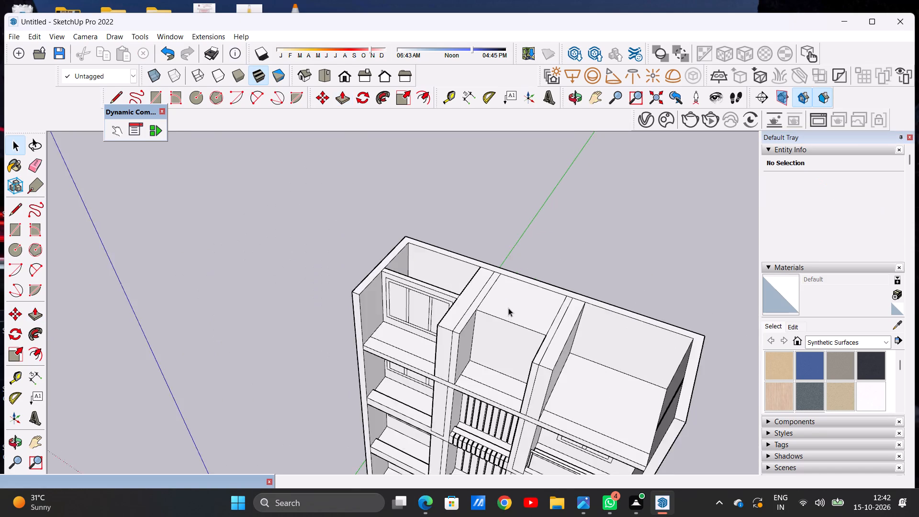
{"action": "scroll", "coordinate": [508, 308], "scroll_direction": "down", "scroll_amount": 4}
{"action": "middle_click_drag", "start_coordinate": [504, 350], "coordinate": [563, 332]}
{"action": "scroll", "coordinate": [529, 337], "scroll_direction": "up", "scroll_amount": 8}
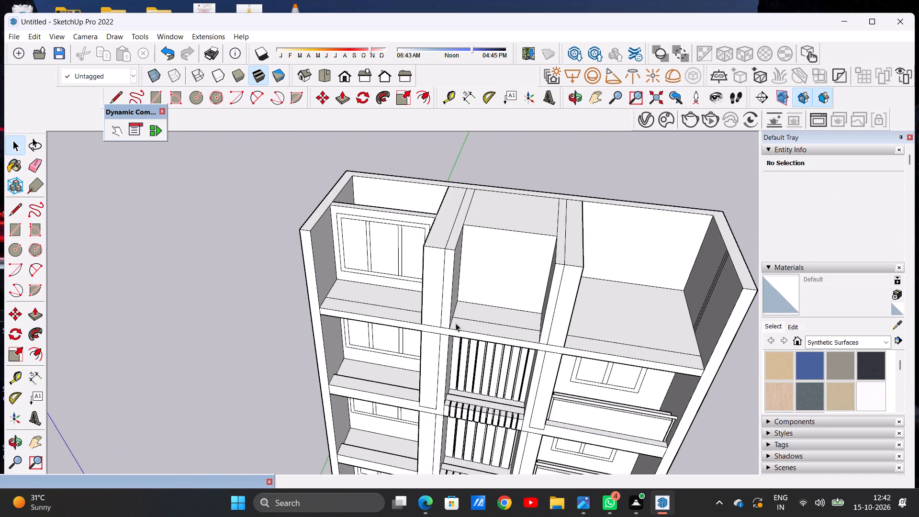
{"action": "middle_click_drag", "start_coordinate": [460, 323], "coordinate": [482, 307]}
{"action": "scroll", "coordinate": [469, 314], "scroll_direction": "up", "scroll_amount": 7}
{"action": "middle_click_drag", "start_coordinate": [495, 305], "coordinate": [496, 308]}
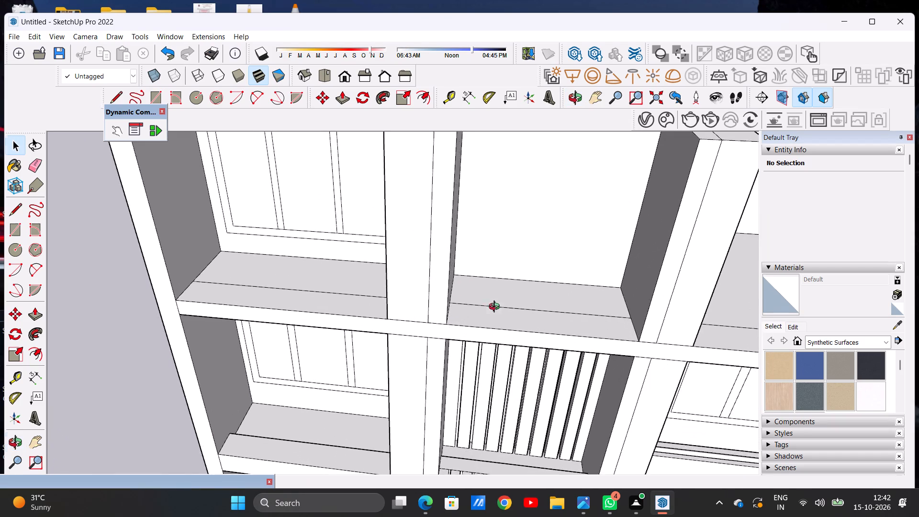
{"action": "middle_click_drag", "start_coordinate": [496, 308], "coordinate": [501, 333]}
{"action": "scroll", "coordinate": [538, 325], "scroll_direction": "down", "scroll_amount": 8}
{"action": "scroll", "coordinate": [449, 331], "scroll_direction": "up", "scroll_amount": 4}
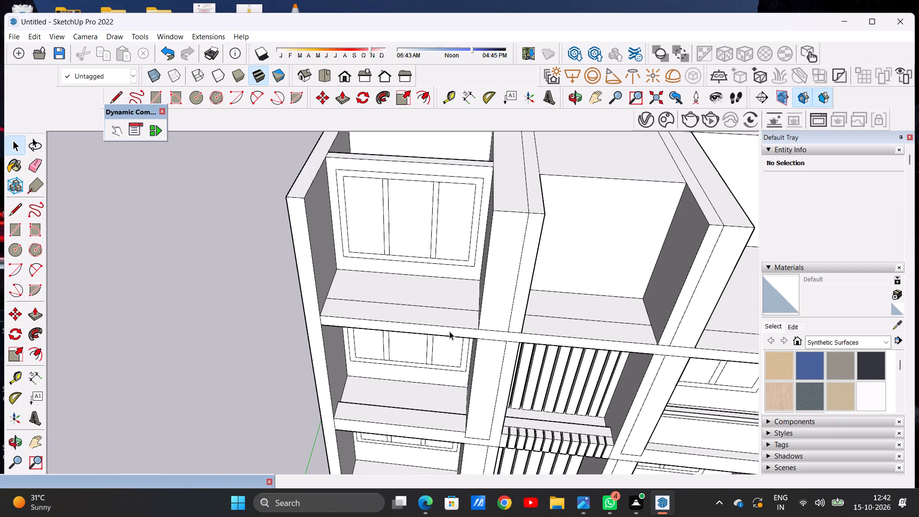
{"action": "key", "text": "p"}
{"action": "scroll", "coordinate": [461, 314], "scroll_direction": "up", "scroll_amount": 2}
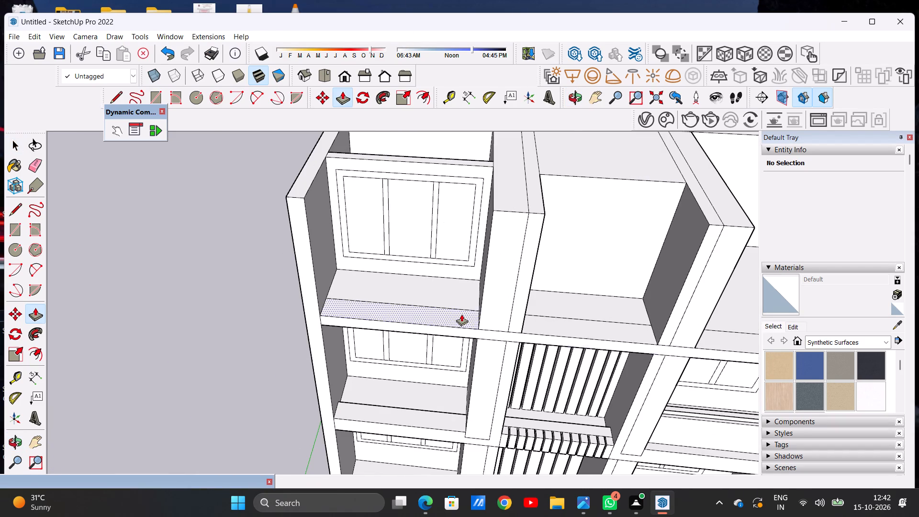
{"action": "scroll", "coordinate": [461, 314], "scroll_direction": "up", "scroll_amount": 4}
{"action": "left_click", "coordinate": [463, 314]}
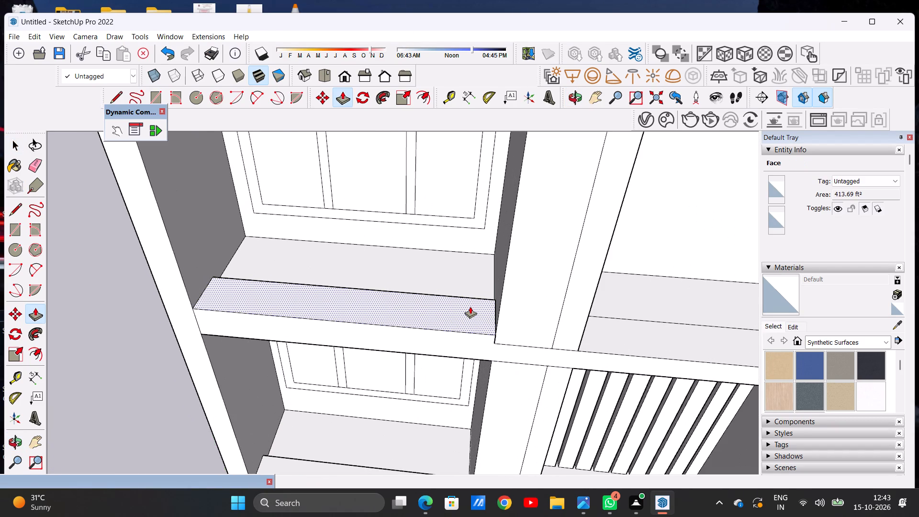
{"action": "left_click", "coordinate": [470, 306]}
Raise the front strip of the right top-level bay's floor to the same height as the left bay's ledge.
{"action": "scroll", "coordinate": [435, 343], "scroll_direction": "down", "scroll_amount": 12}
{"action": "middle_click_drag", "start_coordinate": [444, 383], "coordinate": [453, 333]}
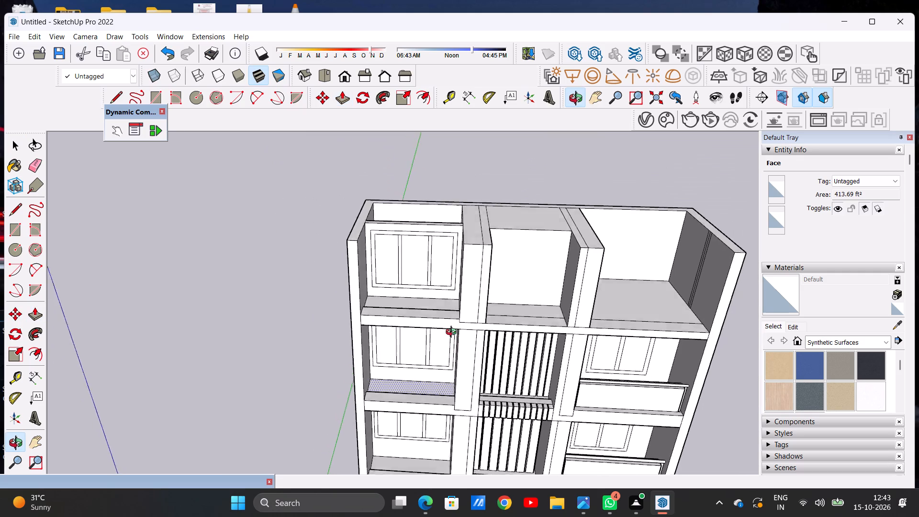
{"action": "middle_click_drag", "start_coordinate": [453, 333], "coordinate": [457, 304]}
{"action": "scroll", "coordinate": [619, 300], "scroll_direction": "up", "scroll_amount": 10}
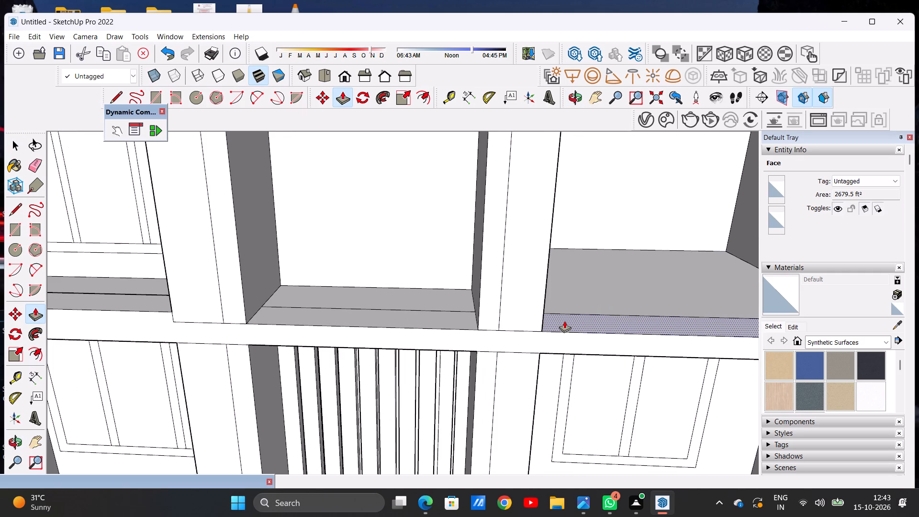
{"action": "left_click", "coordinate": [564, 321]}
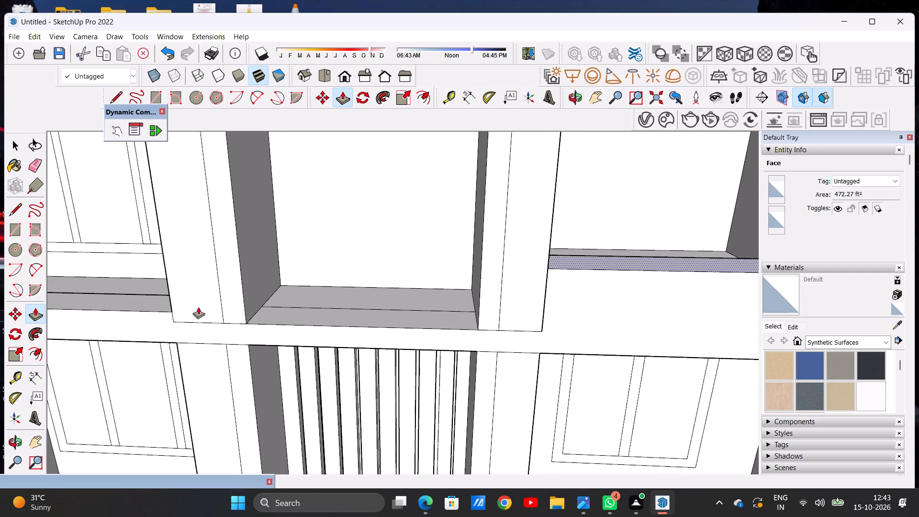
{"action": "left_click", "coordinate": [167, 312]}
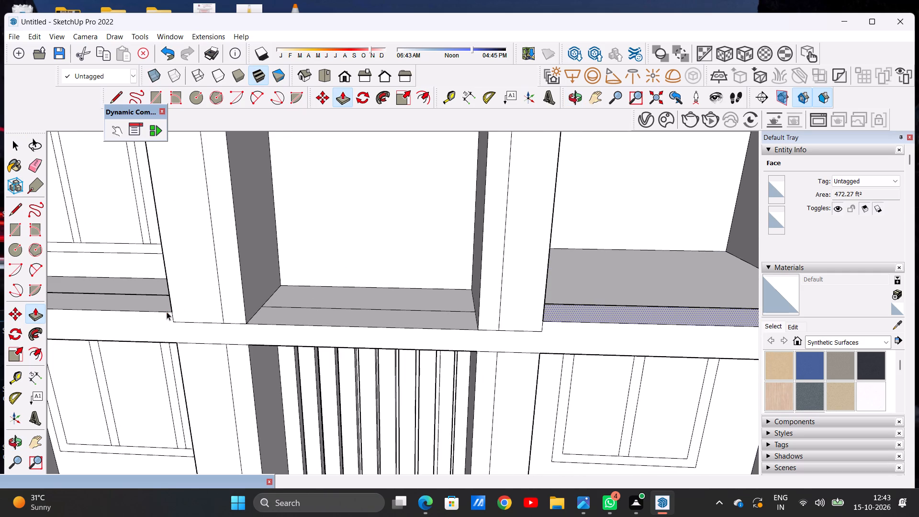
{"action": "key", "text": "space"}
Draw two short vertical lines across the slab's front face, one at each side of the central top-level bay.
{"action": "scroll", "coordinate": [628, 366], "scroll_direction": "down", "scroll_amount": 11}
{"action": "scroll", "coordinate": [506, 332], "scroll_direction": "up", "scroll_amount": 6}
{"action": "scroll", "coordinate": [384, 328], "scroll_direction": "down", "scroll_amount": 5}
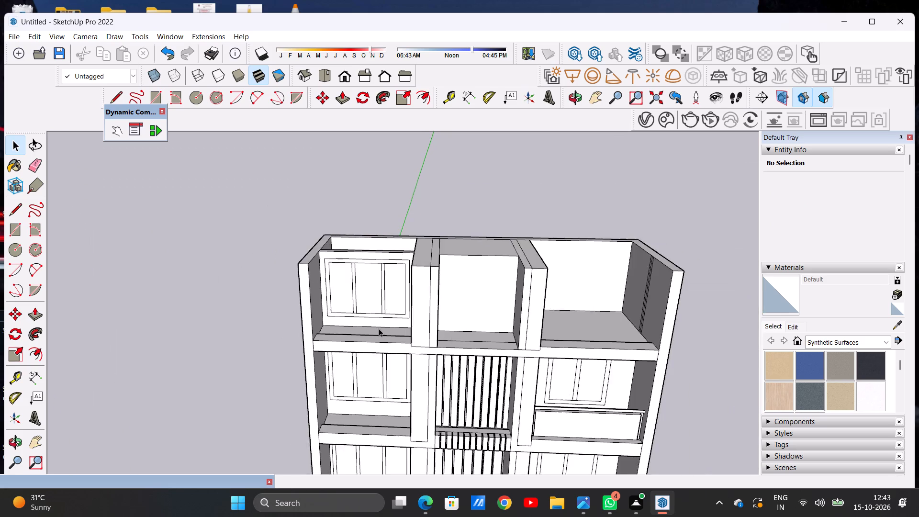
{"action": "scroll", "coordinate": [379, 328], "scroll_direction": "down", "scroll_amount": 4}
{"action": "scroll", "coordinate": [446, 335], "scroll_direction": "up", "scroll_amount": 7}
{"action": "scroll", "coordinate": [369, 358], "scroll_direction": "up", "scroll_amount": 3}
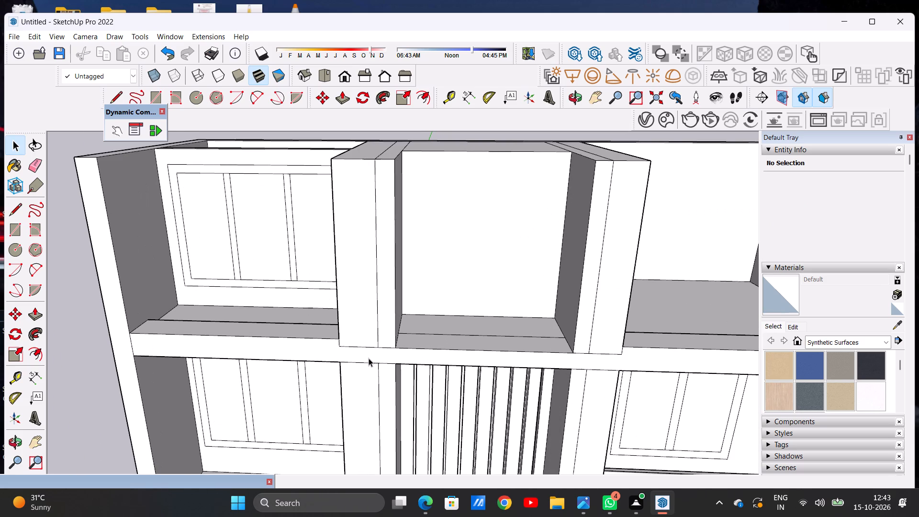
{"action": "scroll", "coordinate": [409, 360], "scroll_direction": "up", "scroll_amount": 3}
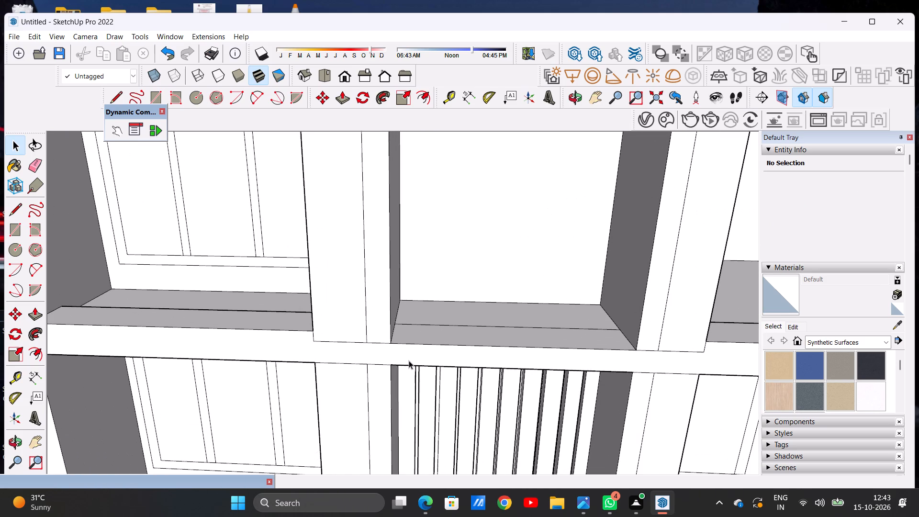
{"action": "key", "text": "l"}
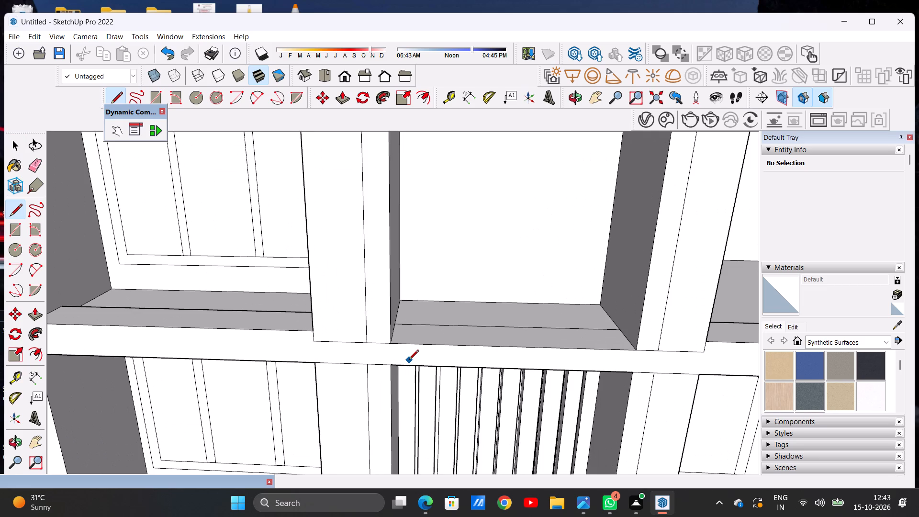
{"action": "left_click", "coordinate": [390, 368]}
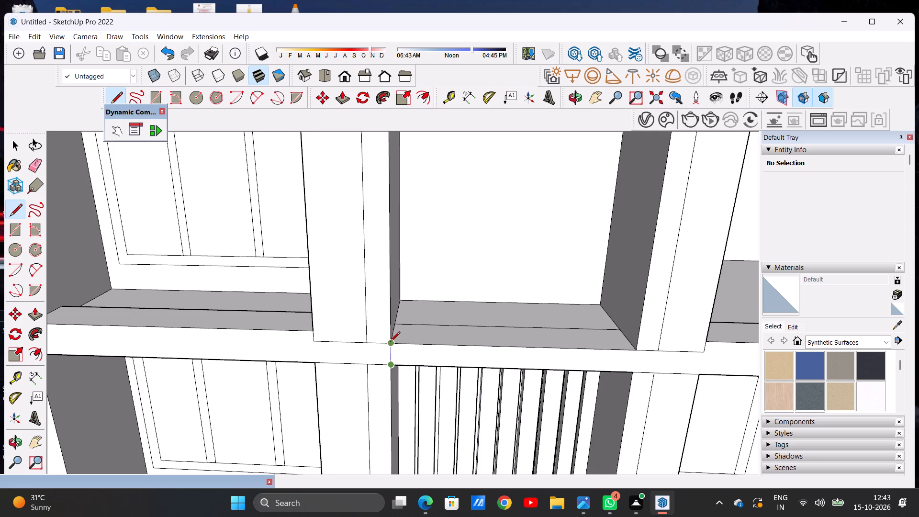
{"action": "left_click", "coordinate": [390, 342]}
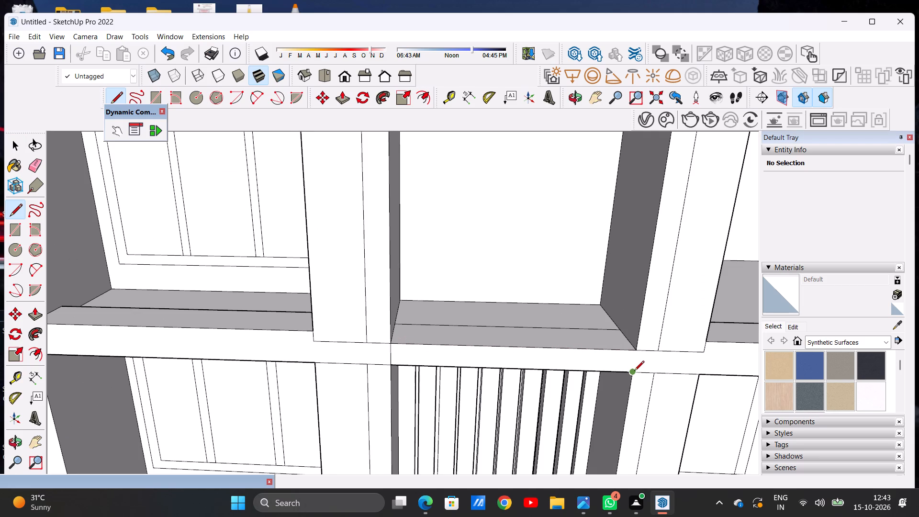
{"action": "left_click", "coordinate": [634, 371]}
{"action": "left_click", "coordinate": [639, 352]}
{"action": "key", "text": "space"}
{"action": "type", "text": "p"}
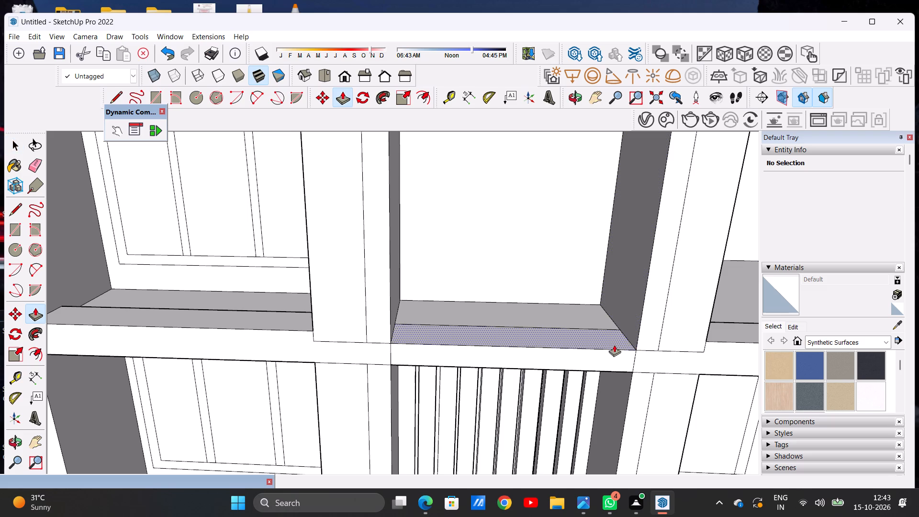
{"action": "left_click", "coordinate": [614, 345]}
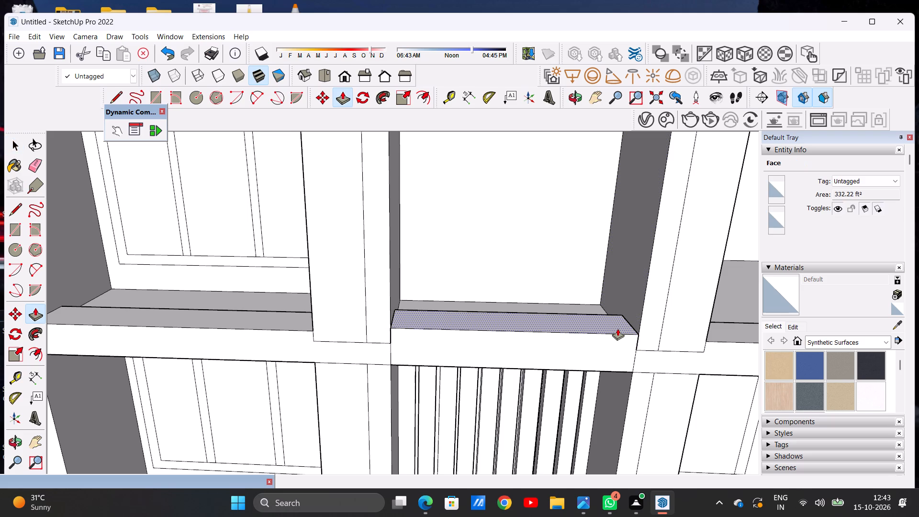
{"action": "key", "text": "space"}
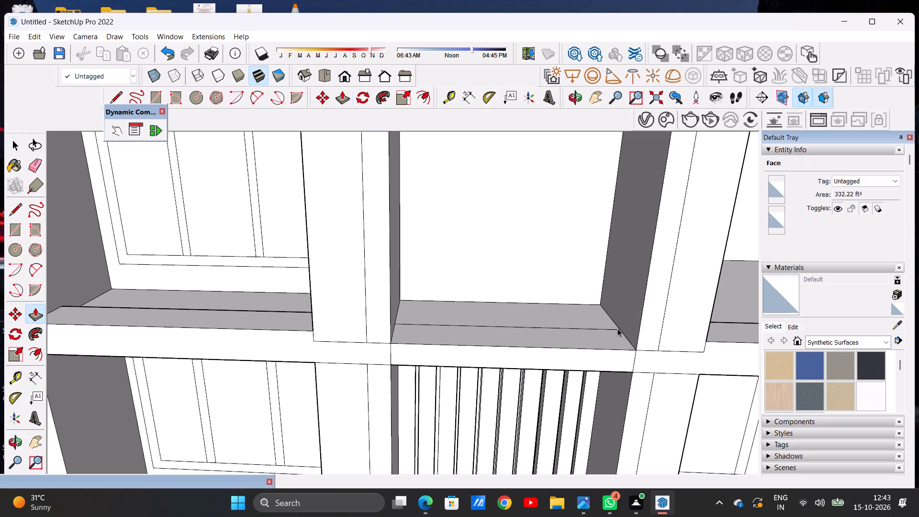
Examine the top-level bays and their ledges from above and up close, and the whole building from the front.
{"action": "scroll", "coordinate": [542, 355], "scroll_direction": "down", "scroll_amount": 11}
{"action": "middle_click_drag", "start_coordinate": [529, 309], "coordinate": [519, 260]}
{"action": "scroll", "coordinate": [473, 267], "scroll_direction": "up", "scroll_amount": 13}
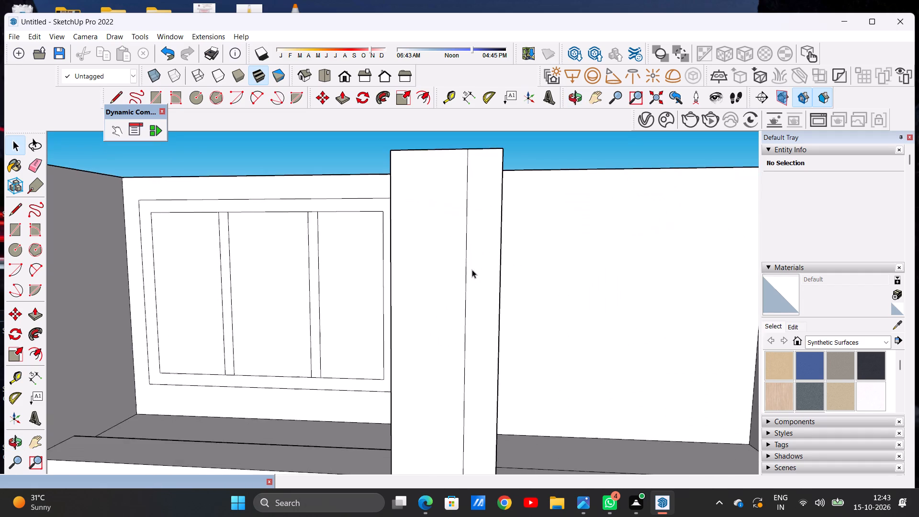
{"action": "scroll", "coordinate": [472, 270], "scroll_direction": "down", "scroll_amount": 13}
{"action": "scroll", "coordinate": [554, 285], "scroll_direction": "up", "scroll_amount": 6}
{"action": "middle_click_drag", "start_coordinate": [555, 290], "coordinate": [490, 350]}
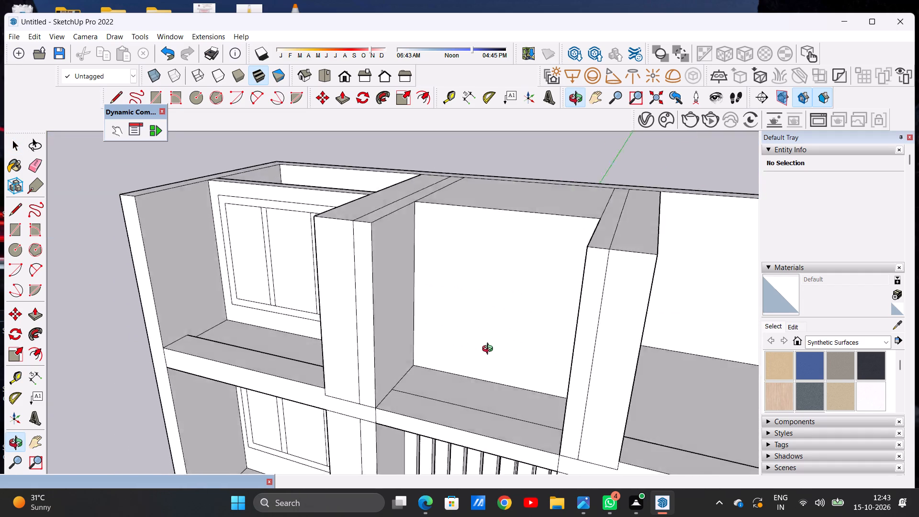
{"action": "middle_click_drag", "start_coordinate": [490, 350], "coordinate": [549, 382]}
{"action": "scroll", "coordinate": [570, 366], "scroll_direction": "up", "scroll_amount": 2}
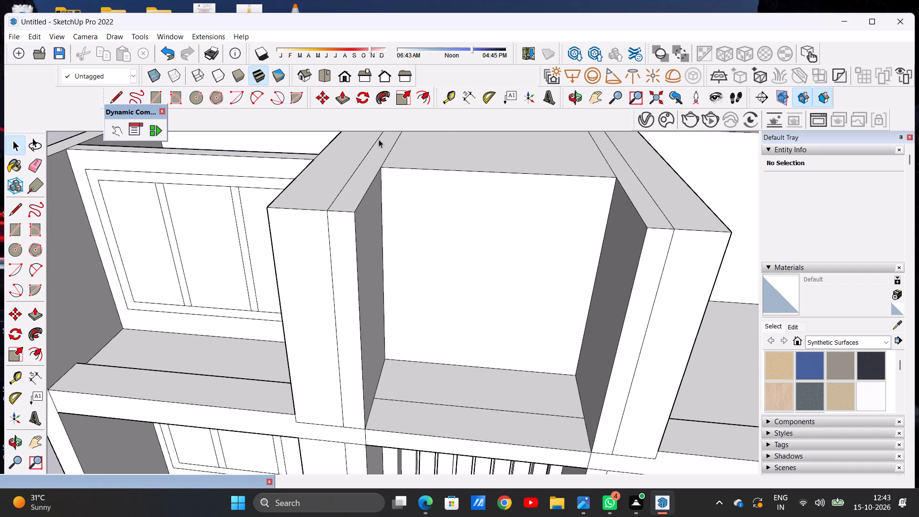
{"action": "left_click", "coordinate": [348, 78]}
{"action": "scroll", "coordinate": [474, 257], "scroll_direction": "down", "scroll_amount": 14}
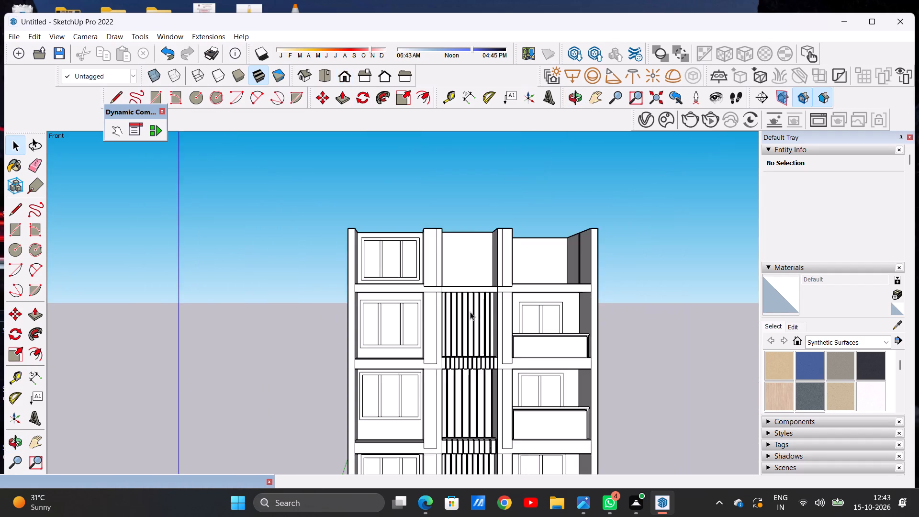
{"action": "scroll", "coordinate": [470, 312], "scroll_direction": "down", "scroll_amount": 3}
{"action": "scroll", "coordinate": [497, 274], "scroll_direction": "down", "scroll_amount": 11}
{"action": "scroll", "coordinate": [490, 372], "scroll_direction": "up", "scroll_amount": 5}
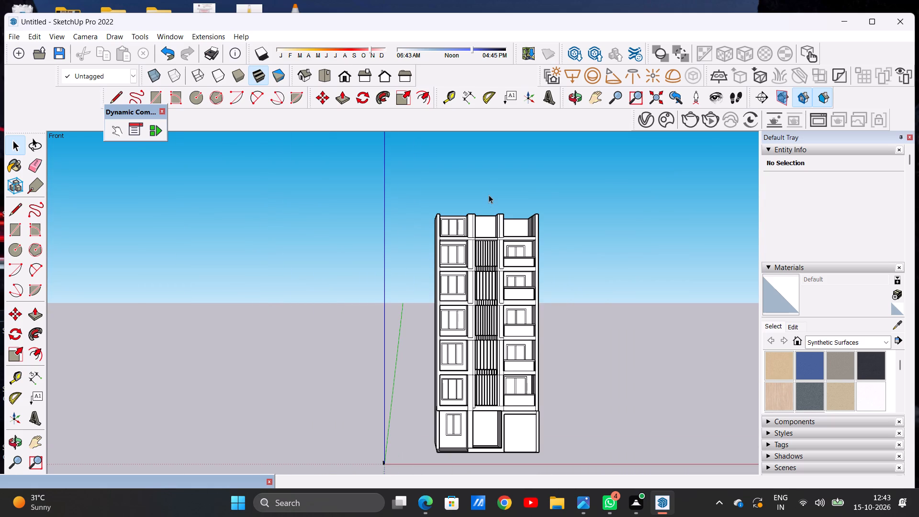
{"action": "scroll", "coordinate": [490, 184], "scroll_direction": "up", "scroll_amount": 8}
{"action": "middle_click_drag", "start_coordinate": [490, 188], "coordinate": [474, 272]}
{"action": "scroll", "coordinate": [483, 266], "scroll_direction": "up", "scroll_amount": 2}
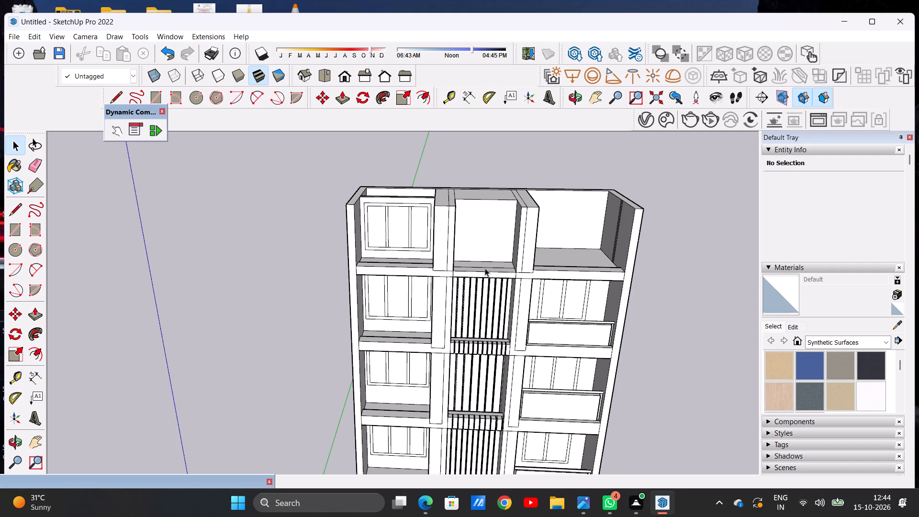
{"action": "scroll", "coordinate": [459, 225], "scroll_direction": "down", "scroll_amount": 8}
{"action": "scroll", "coordinate": [484, 216], "scroll_direction": "up", "scroll_amount": 6}
{"action": "middle_click_drag", "start_coordinate": [477, 220], "coordinate": [456, 188]}
{"action": "scroll", "coordinate": [440, 253], "scroll_direction": "up", "scroll_amount": 3}
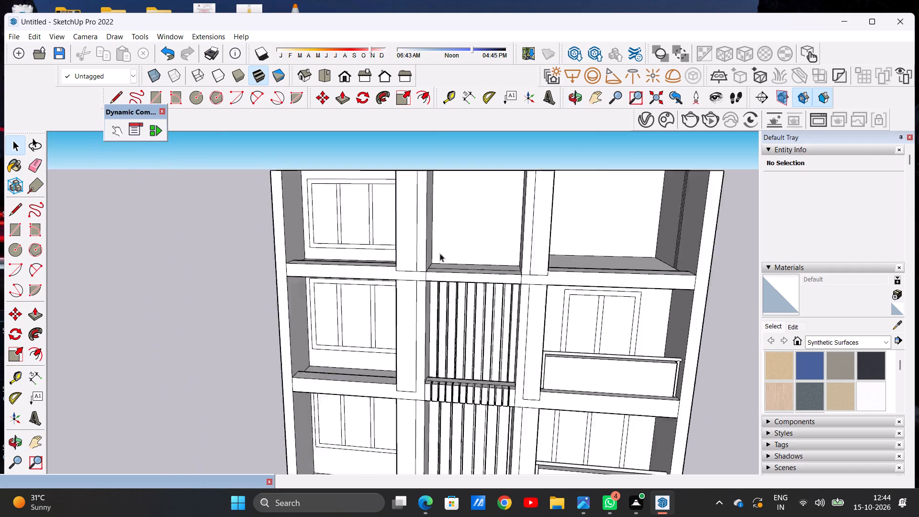
{"action": "scroll", "coordinate": [440, 253], "scroll_direction": "up", "scroll_amount": 13}
{"action": "scroll", "coordinate": [428, 276], "scroll_direction": "down", "scroll_amount": 11}
{"action": "middle_click_drag", "start_coordinate": [463, 247], "coordinate": [468, 259]}
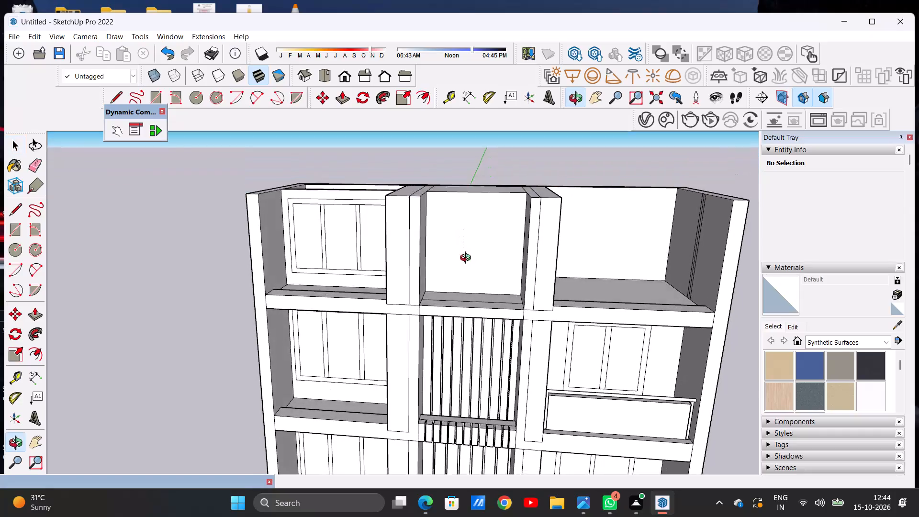
{"action": "middle_click_drag", "start_coordinate": [468, 259], "coordinate": [473, 347]}
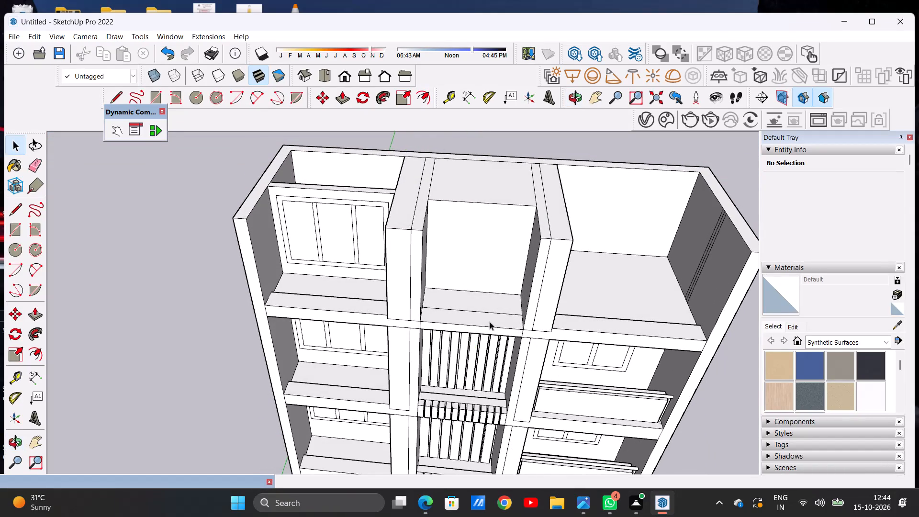
{"action": "middle_click_drag", "start_coordinate": [492, 318], "coordinate": [504, 298]}
{"action": "scroll", "coordinate": [389, 266], "scroll_direction": "up", "scroll_amount": 7}
{"action": "scroll", "coordinate": [318, 284], "scroll_direction": "down", "scroll_amount": 6}
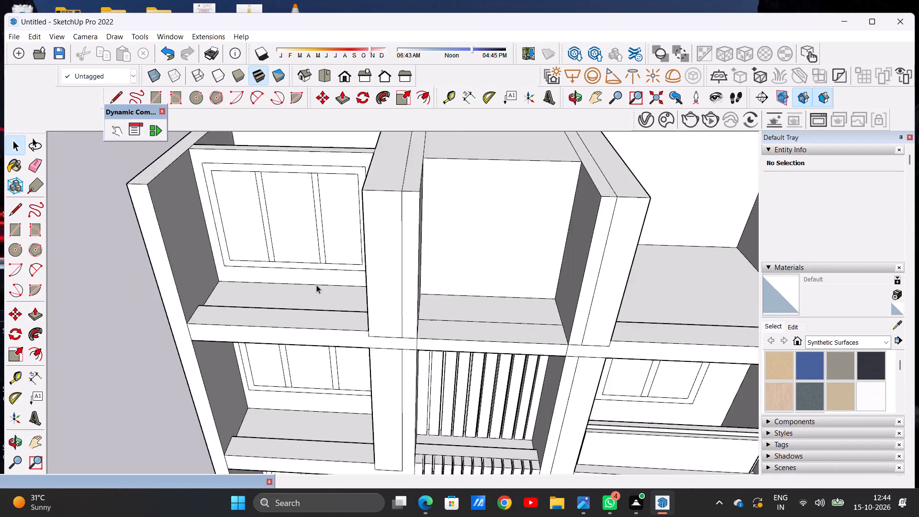
{"action": "scroll", "coordinate": [316, 285], "scroll_direction": "down", "scroll_amount": 4}
{"action": "middle_click_drag", "start_coordinate": [417, 286], "coordinate": [422, 196]}
{"action": "scroll", "coordinate": [387, 217], "scroll_direction": "up", "scroll_amount": 8}
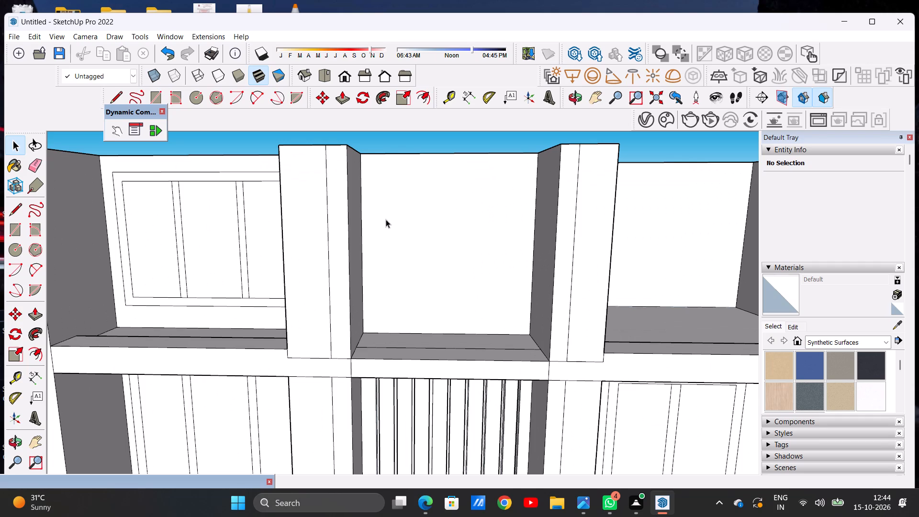
Draw a full-height vertical line near the left edge of the central top-level bay's back wall, marking off a narrow strip.
{"action": "key", "text": "l"}
{"action": "scroll", "coordinate": [349, 281], "scroll_direction": "down", "scroll_amount": 3}
{"action": "scroll", "coordinate": [358, 177], "scroll_direction": "up", "scroll_amount": 4}
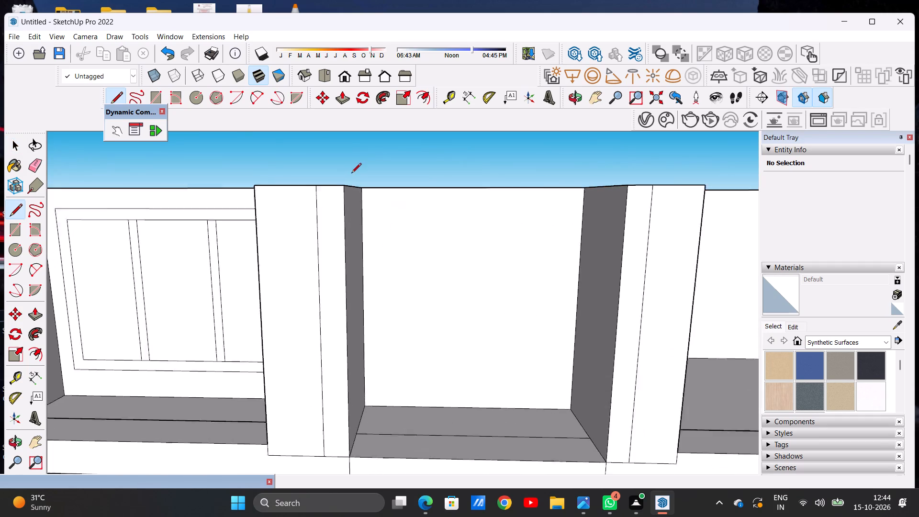
{"action": "scroll", "coordinate": [351, 174], "scroll_direction": "up", "scroll_amount": 7}
{"action": "left_click", "coordinate": [381, 186]}
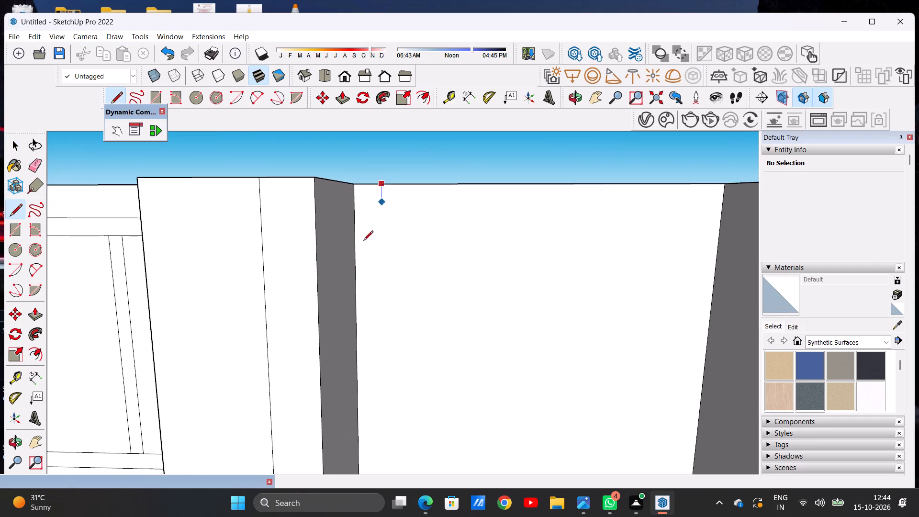
{"action": "scroll", "coordinate": [375, 249], "scroll_direction": "down", "scroll_amount": 8}
{"action": "scroll", "coordinate": [381, 301], "scroll_direction": "up", "scroll_amount": 4}
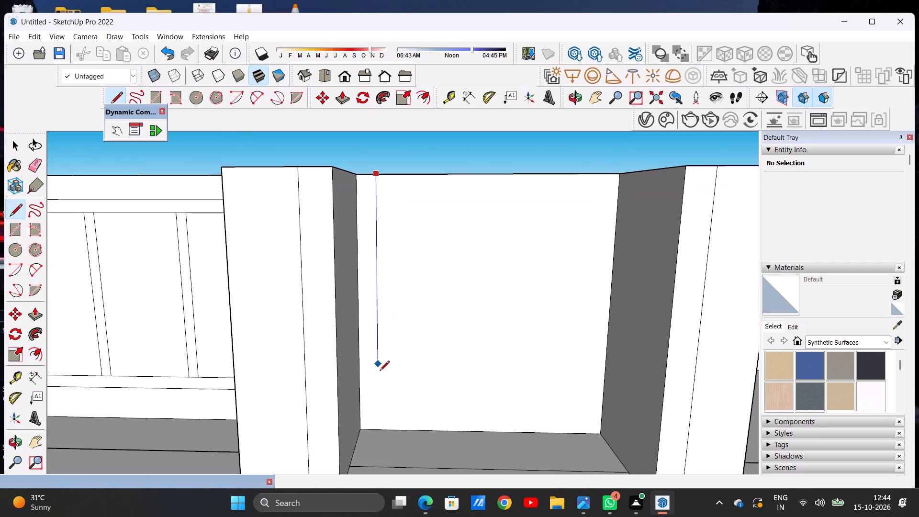
{"action": "left_click", "coordinate": [381, 427]}
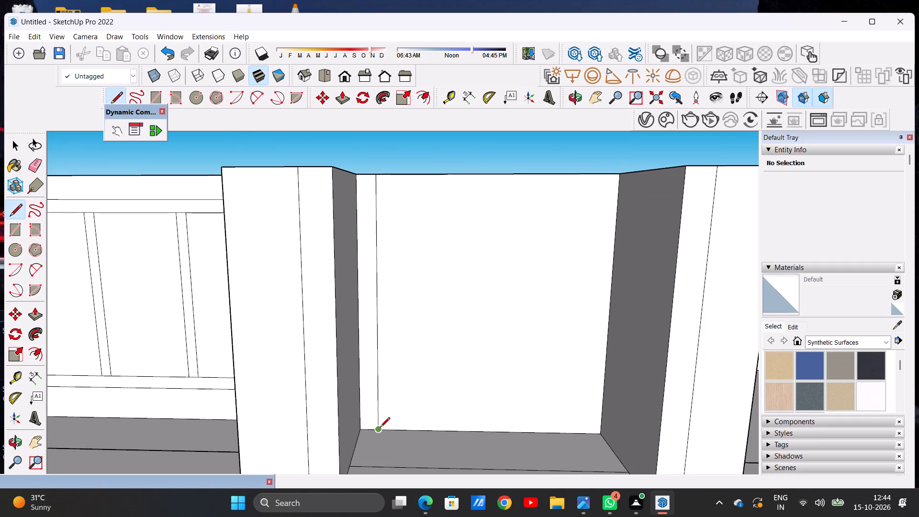
{"action": "key", "text": "space"}
Copy the narrow strip five times towards the right across the central bay's back wall, leaving a thin gap between strips.
{"action": "scroll", "coordinate": [456, 301], "scroll_direction": "down", "scroll_amount": 9}
{"action": "scroll", "coordinate": [479, 320], "scroll_direction": "up", "scroll_amount": 8}
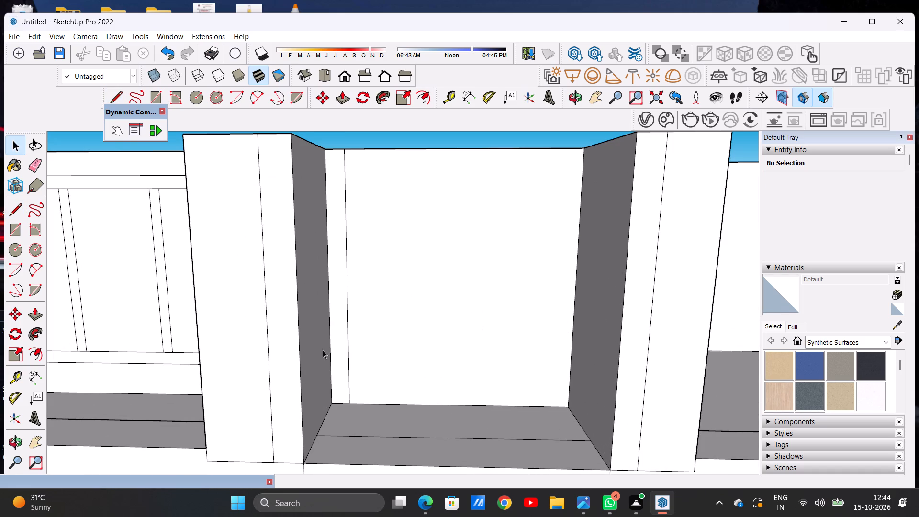
{"action": "double_click", "coordinate": [338, 356]}
{"action": "key", "text": "m"}
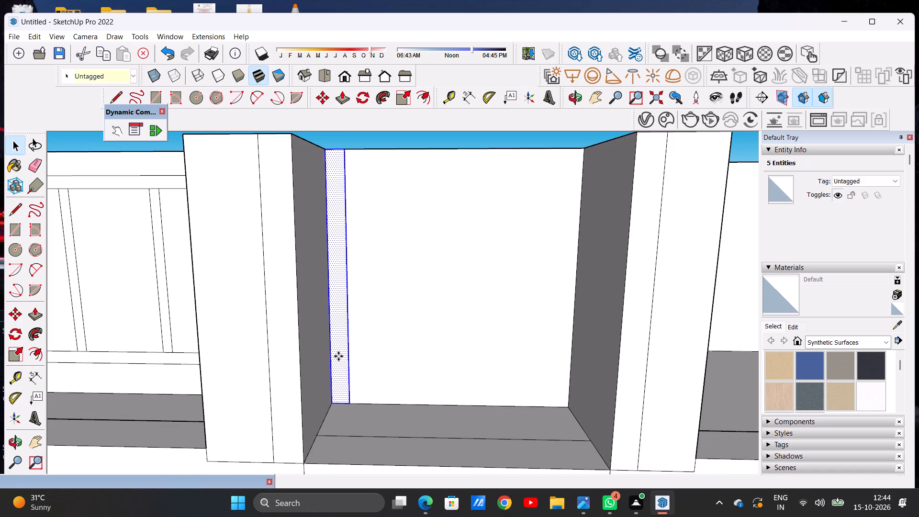
{"action": "left_click", "coordinate": [352, 405]}
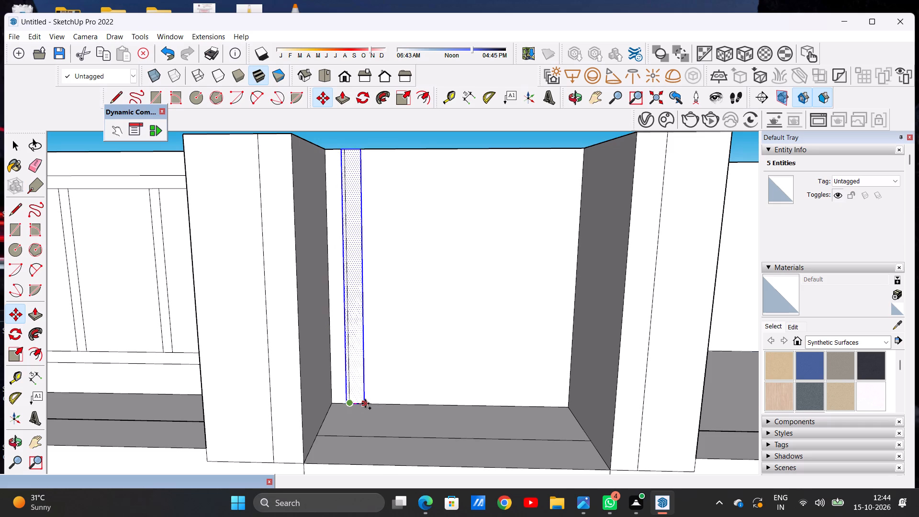
{"action": "left_click", "coordinate": [370, 404]}
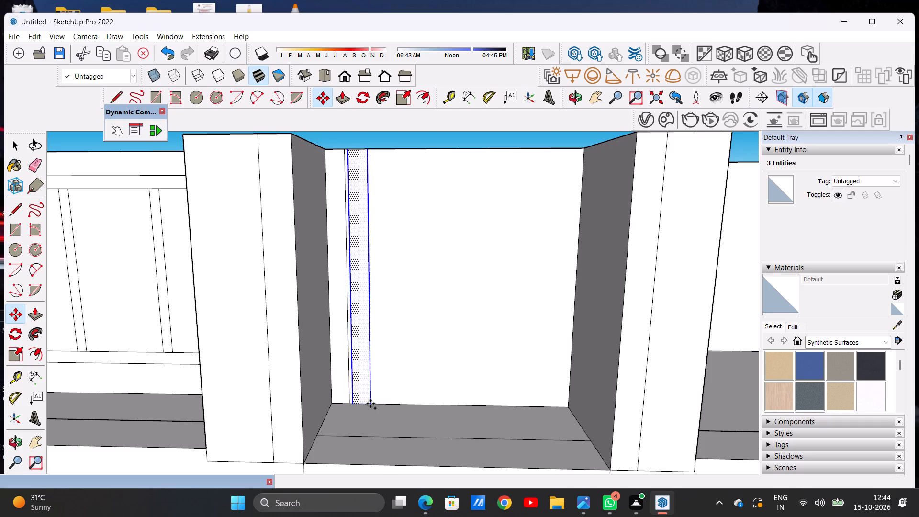
{"action": "left_click", "coordinate": [372, 403]}
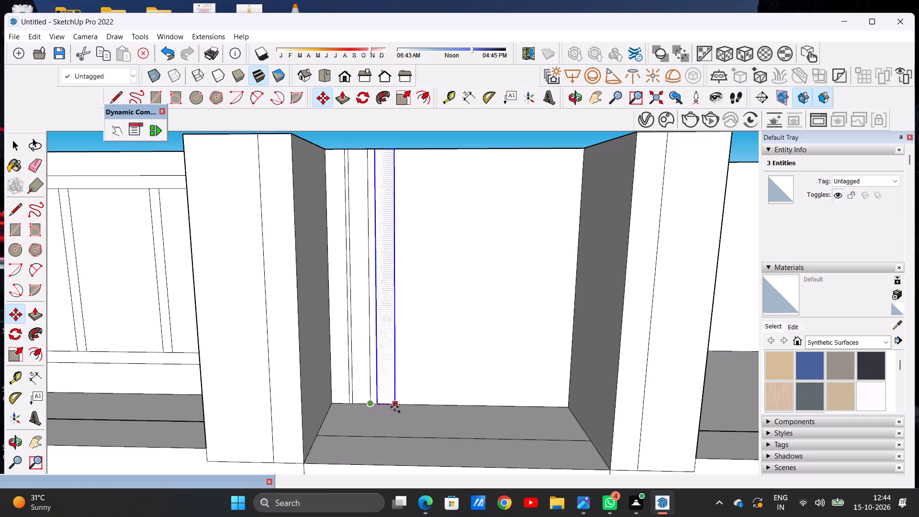
{"action": "left_click", "coordinate": [393, 407]}
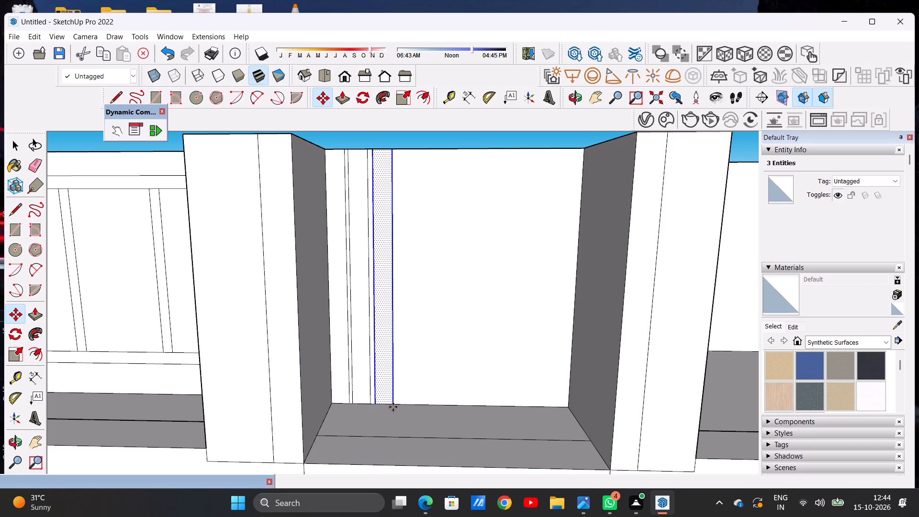
{"action": "left_click", "coordinate": [392, 403]}
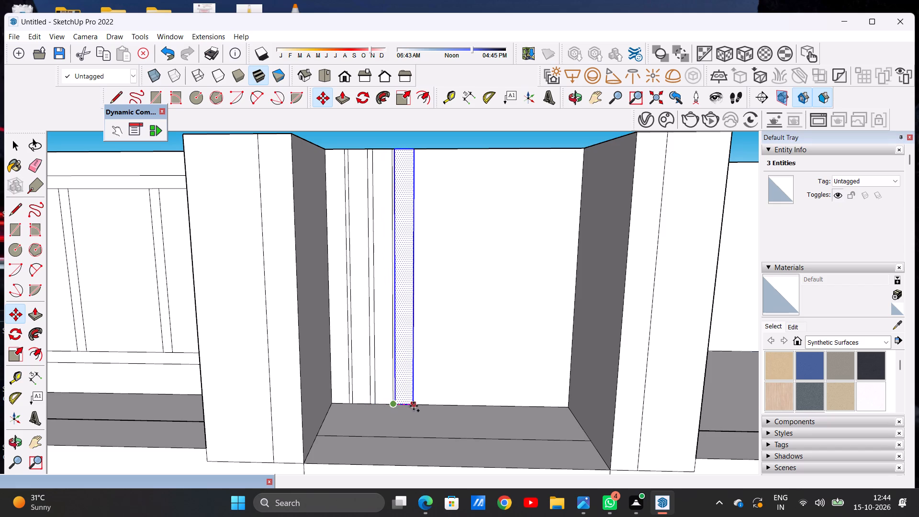
{"action": "left_click", "coordinate": [416, 406]}
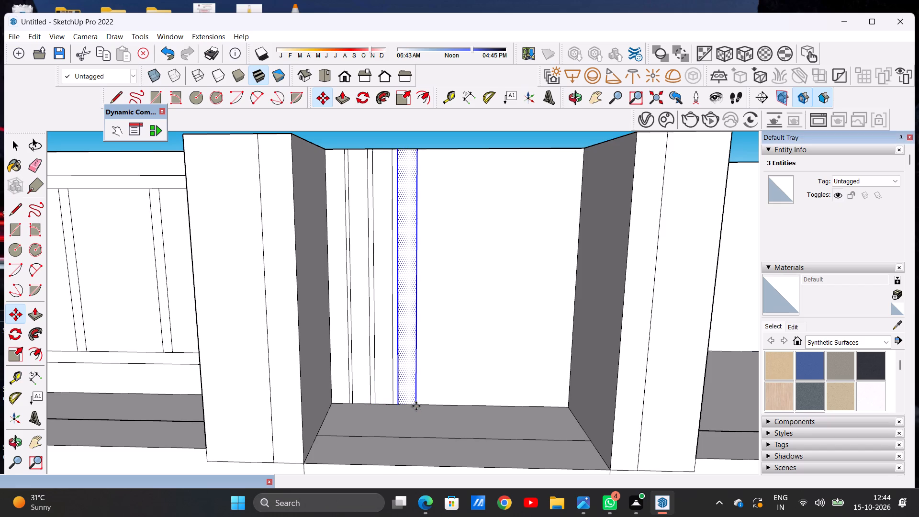
{"action": "left_click", "coordinate": [416, 406]}
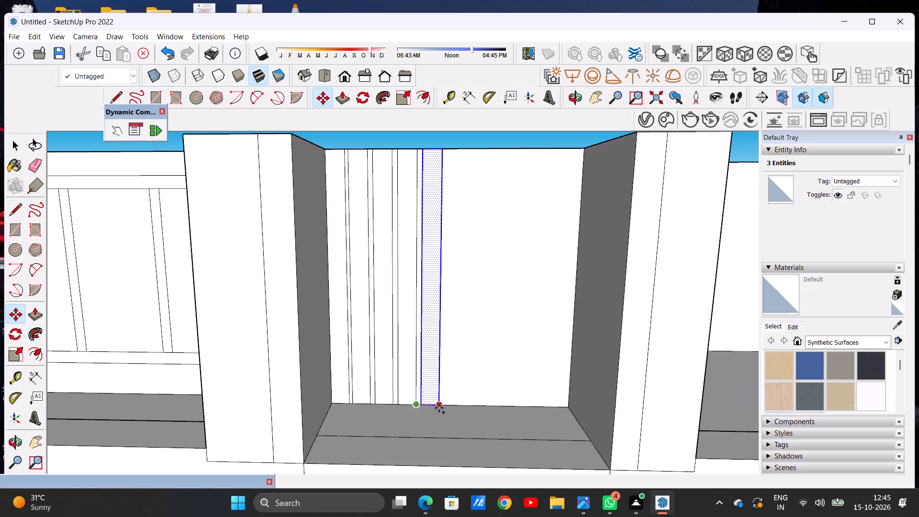
{"action": "left_click", "coordinate": [439, 408]}
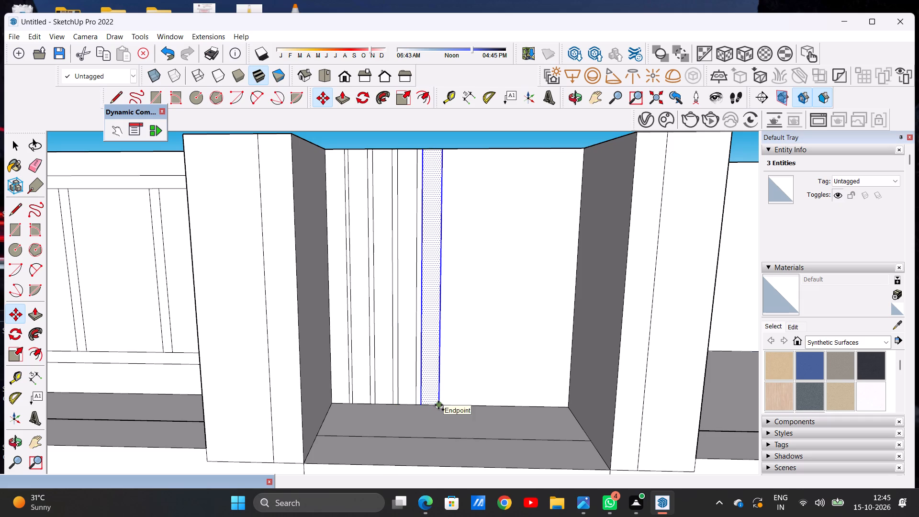
{"action": "left_click", "coordinate": [438, 405]}
{"action": "left_click", "coordinate": [461, 409]}
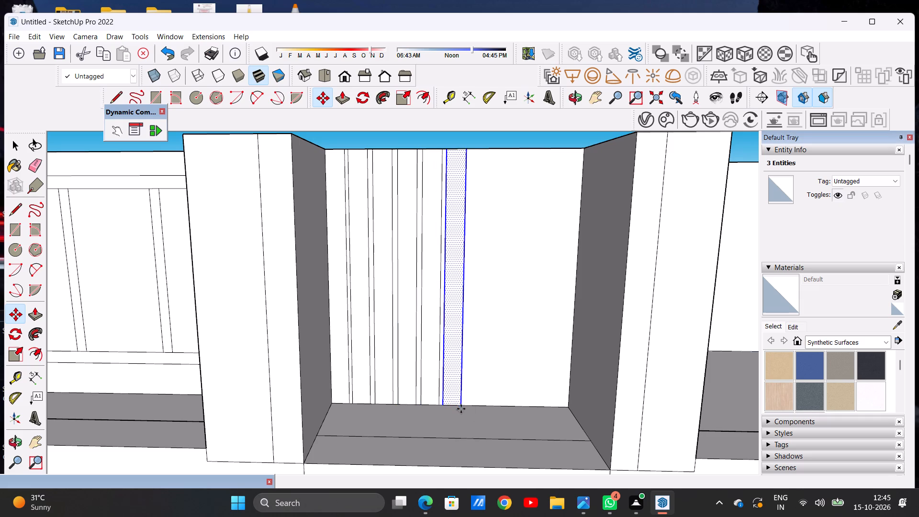
Copy the strip four more times at the same thin spacing towards the right edge of the central bay's back wall.
{"action": "left_click", "coordinate": [461, 405]}
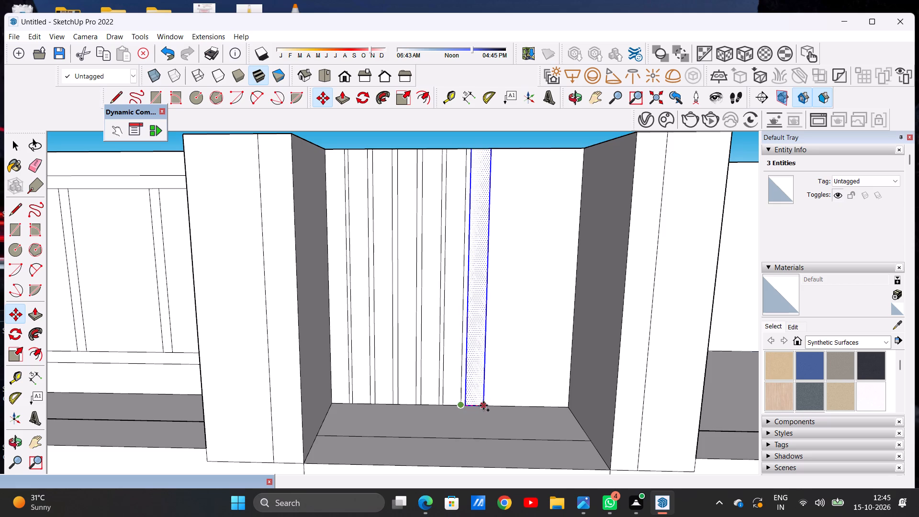
{"action": "left_click", "coordinate": [483, 405]}
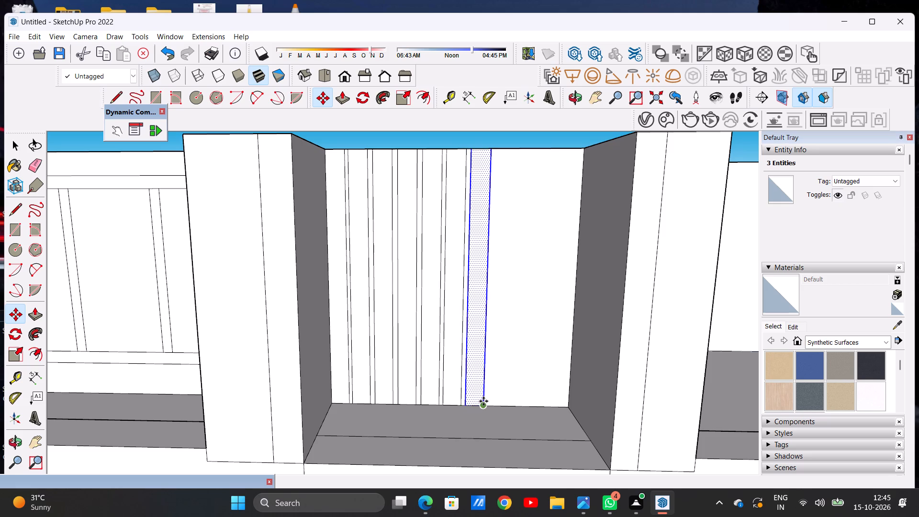
{"action": "left_click", "coordinate": [483, 404]}
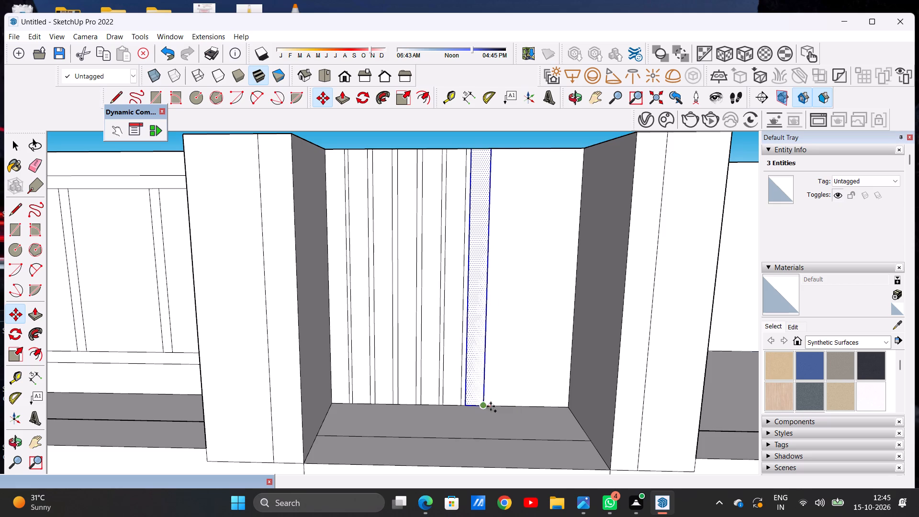
{"action": "left_click", "coordinate": [506, 408]}
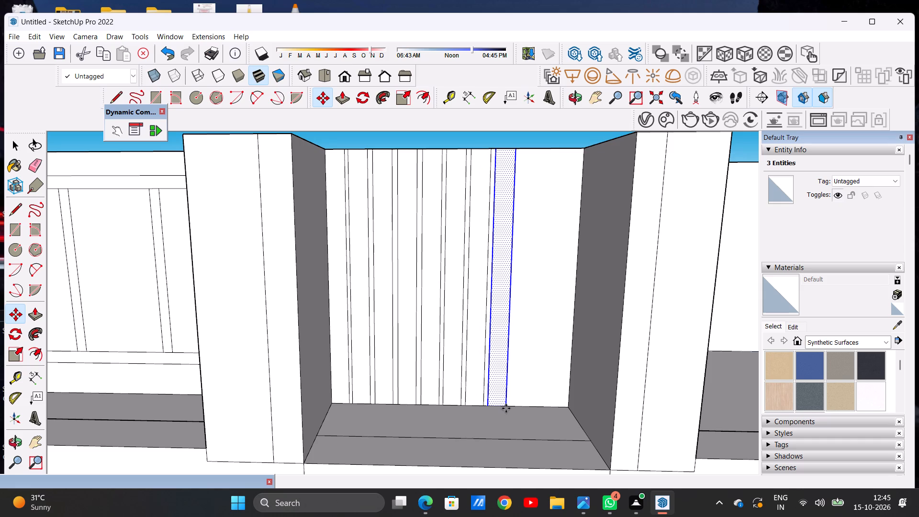
{"action": "left_click", "coordinate": [506, 408]}
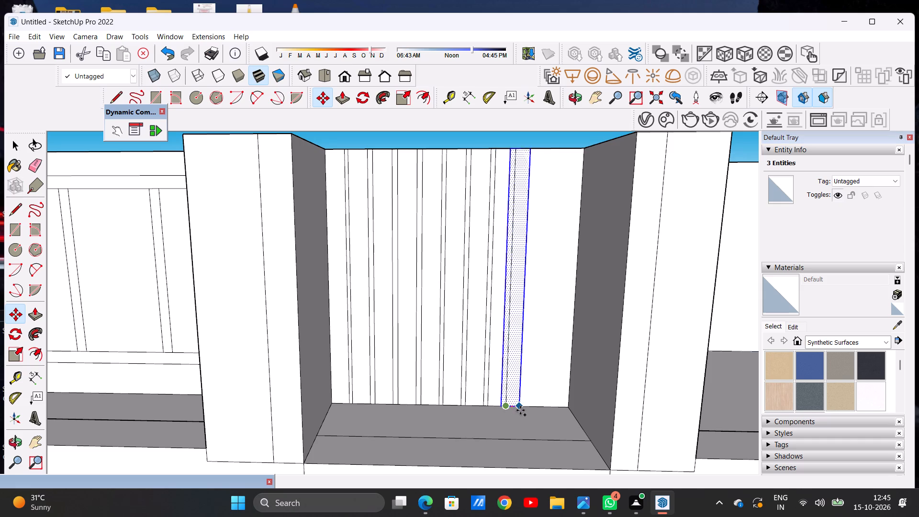
{"action": "left_click", "coordinate": [529, 411]}
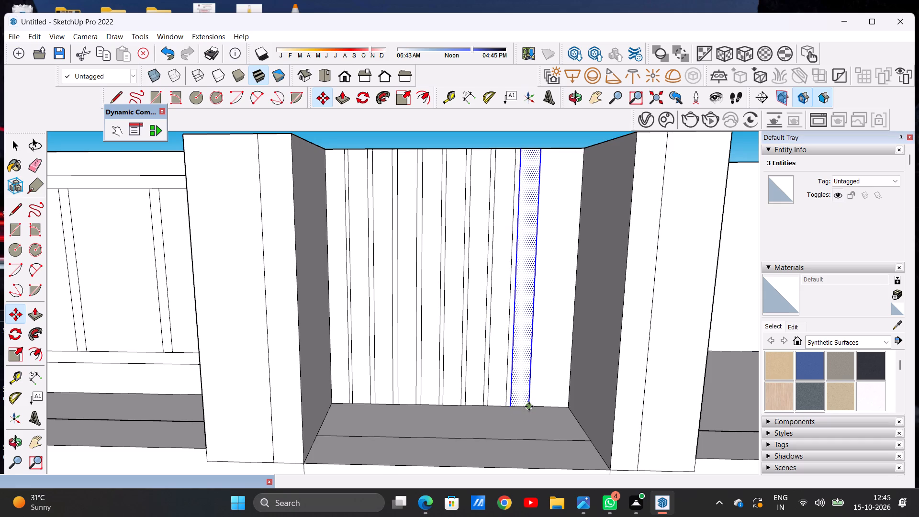
{"action": "left_click", "coordinate": [529, 406]}
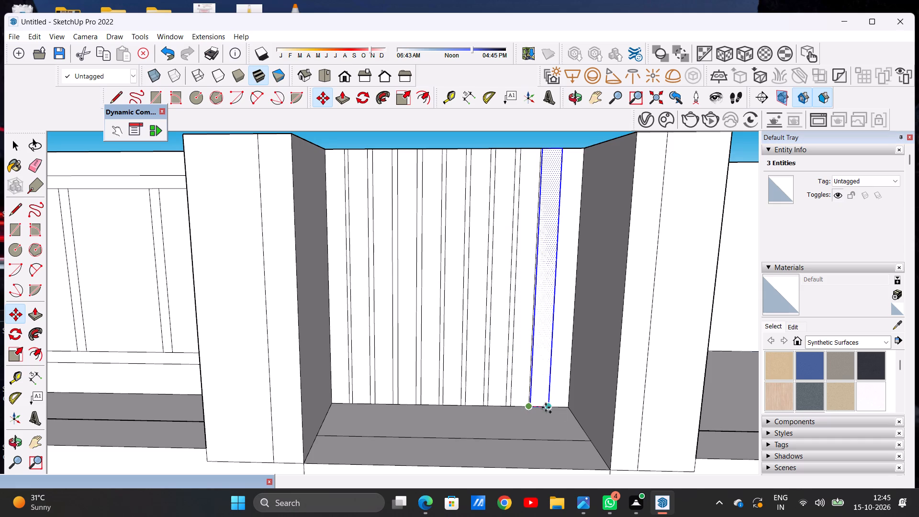
{"action": "scroll", "coordinate": [551, 407], "scroll_direction": "up", "scroll_amount": 7}
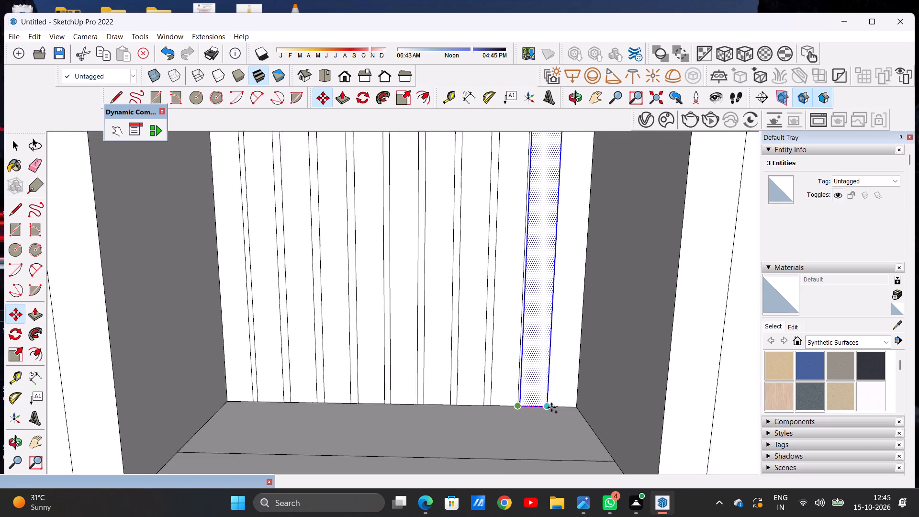
{"action": "scroll", "coordinate": [551, 407], "scroll_direction": "up", "scroll_amount": 2}
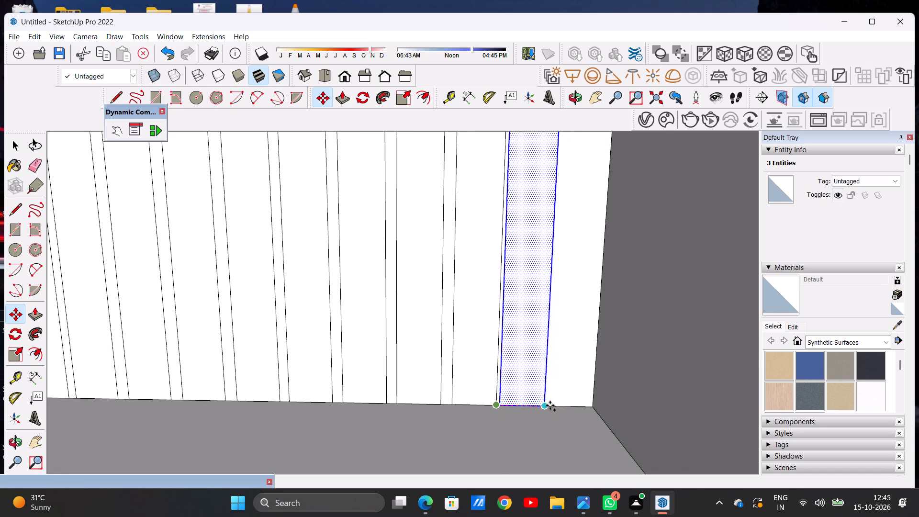
{"action": "scroll", "coordinate": [551, 405], "scroll_direction": "up", "scroll_amount": 7}
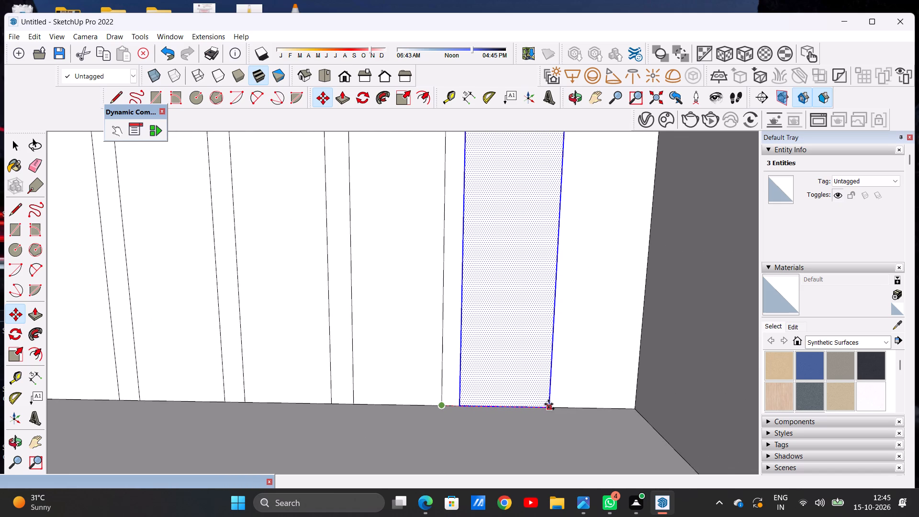
{"action": "left_click", "coordinate": [549, 404]}
{"action": "key", "text": "space"}
{"action": "scroll", "coordinate": [514, 388], "scroll_direction": "down", "scroll_amount": 14}
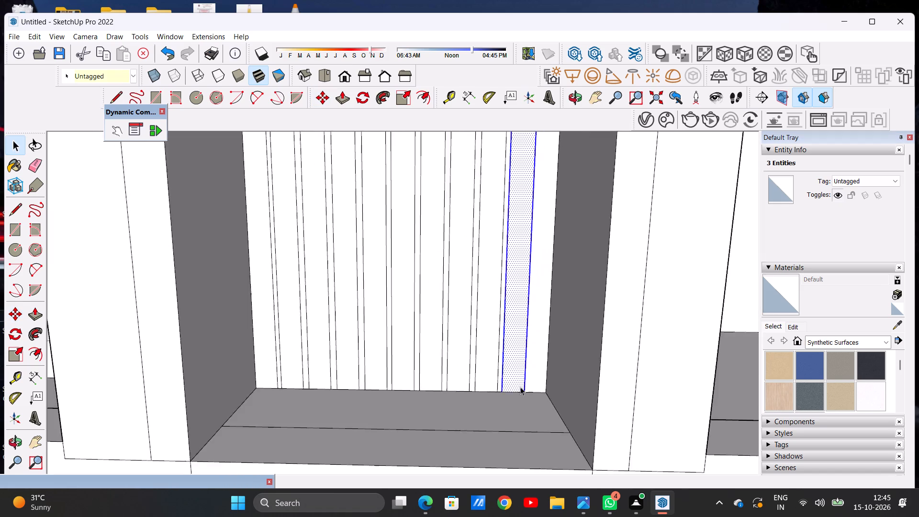
{"action": "scroll", "coordinate": [520, 387], "scroll_direction": "down", "scroll_amount": 18}
{"action": "left_click", "coordinate": [527, 254]}
Draw a full-height vertical line just left of the last strip's right edge to outline a thin slat on the central bay's wall.
{"action": "scroll", "coordinate": [518, 330], "scroll_direction": "up", "scroll_amount": 11}
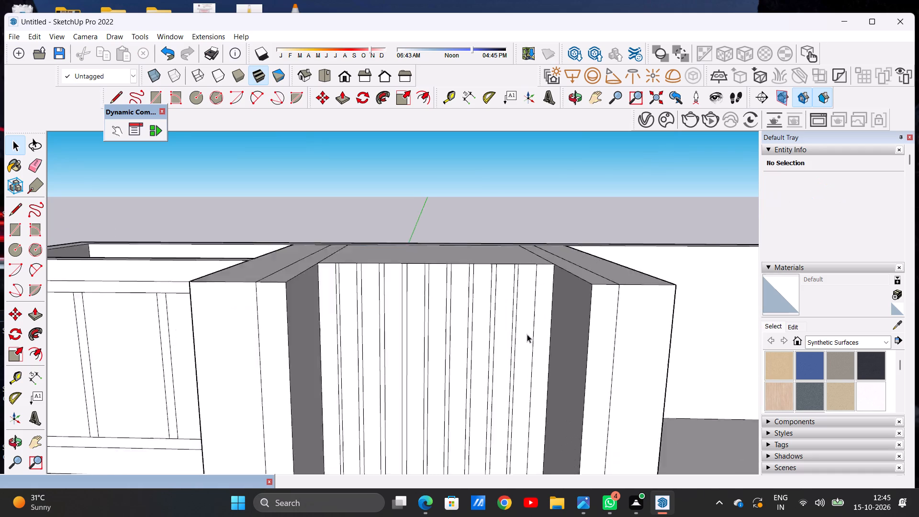
{"action": "scroll", "coordinate": [527, 334], "scroll_direction": "up", "scroll_amount": 4}
{"action": "key", "text": "l"}
{"action": "scroll", "coordinate": [529, 310], "scroll_direction": "down", "scroll_amount": 7}
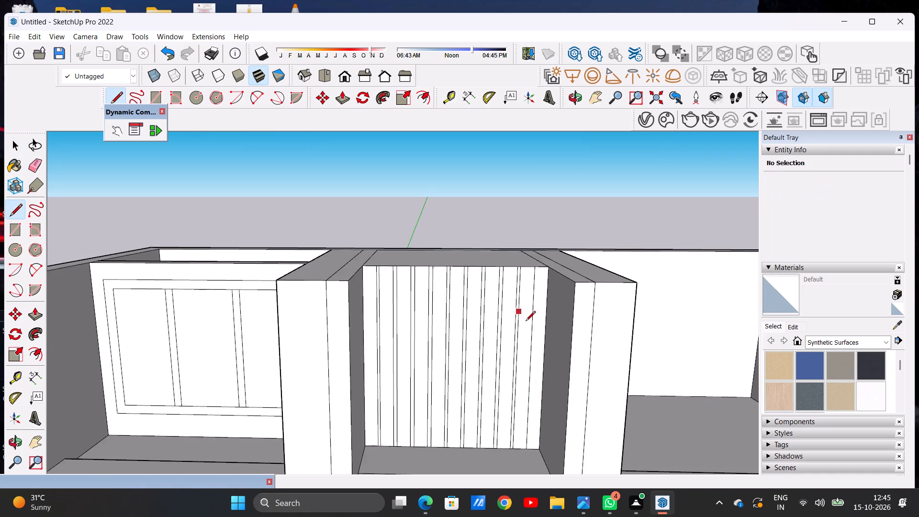
{"action": "scroll", "coordinate": [530, 392], "scroll_direction": "up", "scroll_amount": 10}
{"action": "scroll", "coordinate": [530, 383], "scroll_direction": "down", "scroll_amount": 8}
{"action": "scroll", "coordinate": [531, 245], "scroll_direction": "up", "scroll_amount": 2}
{"action": "scroll", "coordinate": [531, 244], "scroll_direction": "down", "scroll_amount": 1}
{"action": "scroll", "coordinate": [531, 244], "scroll_direction": "up", "scroll_amount": 4}
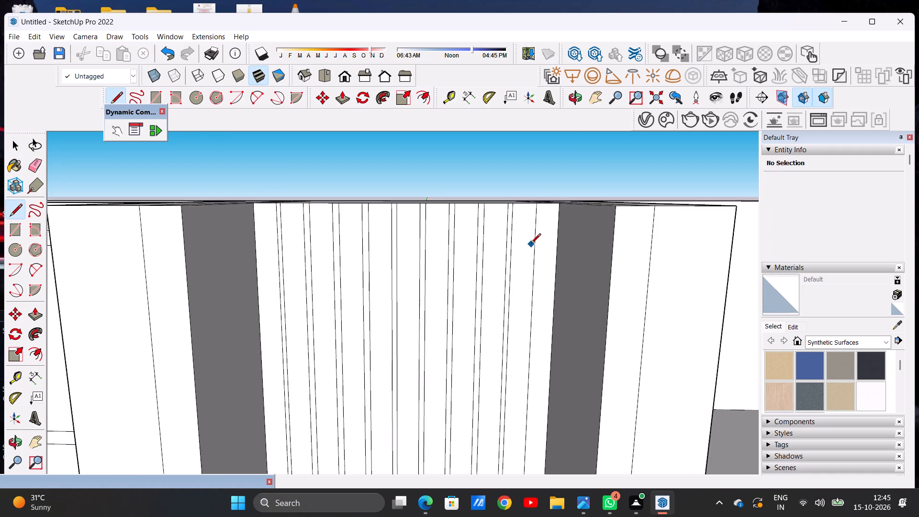
{"action": "scroll", "coordinate": [531, 244], "scroll_direction": "up", "scroll_amount": 2}
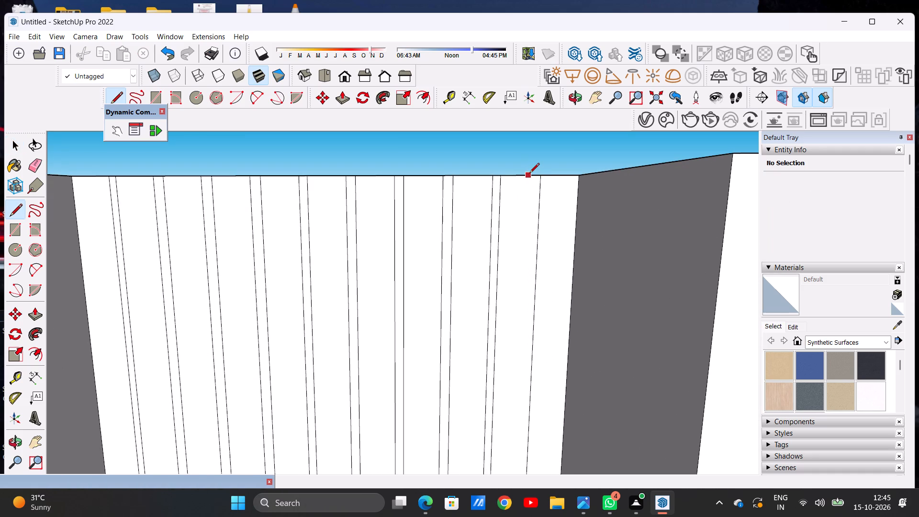
{"action": "left_click", "coordinate": [529, 174]}
{"action": "scroll", "coordinate": [517, 248], "scroll_direction": "down", "scroll_amount": 14}
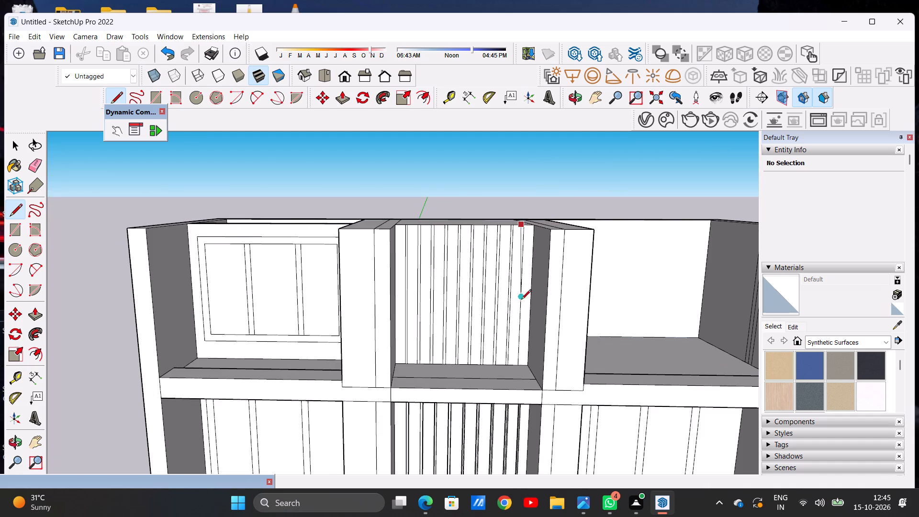
{"action": "scroll", "coordinate": [507, 365], "scroll_direction": "up", "scroll_amount": 14}
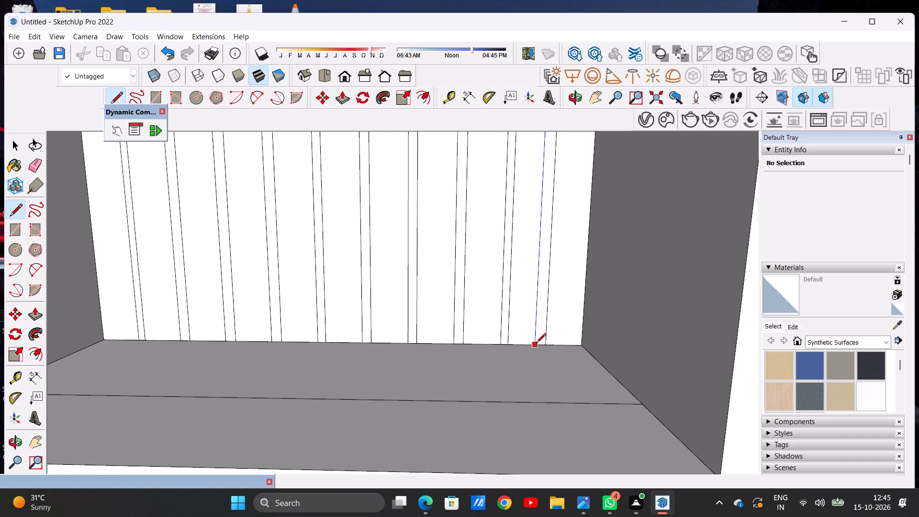
{"action": "left_click", "coordinate": [536, 344]}
{"action": "key", "text": "space"}
{"action": "scroll", "coordinate": [515, 391], "scroll_direction": "down", "scroll_amount": 13}
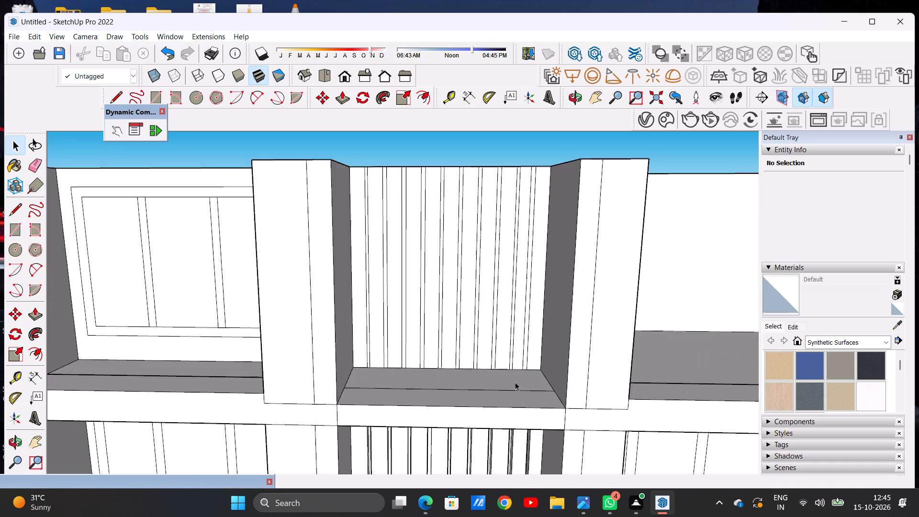
{"action": "scroll", "coordinate": [515, 382], "scroll_direction": "down", "scroll_amount": 6}
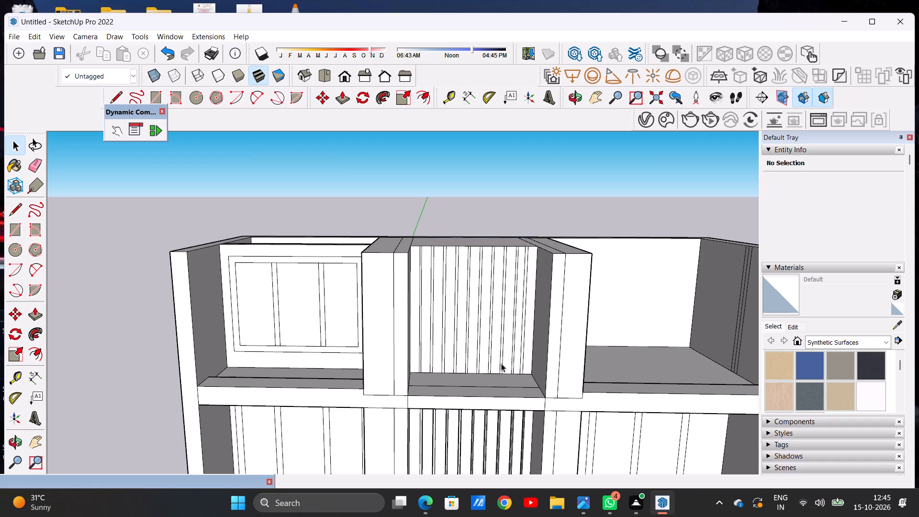
Push/Pull the leftmost strip on the top-level central bay's back wall forward to form a projecting vertical louvre.
{"action": "scroll", "coordinate": [505, 333], "scroll_direction": "down", "scroll_amount": 5}
{"action": "scroll", "coordinate": [515, 331], "scroll_direction": "up", "scroll_amount": 6}
{"action": "middle_click_drag", "start_coordinate": [523, 342], "coordinate": [434, 347]}
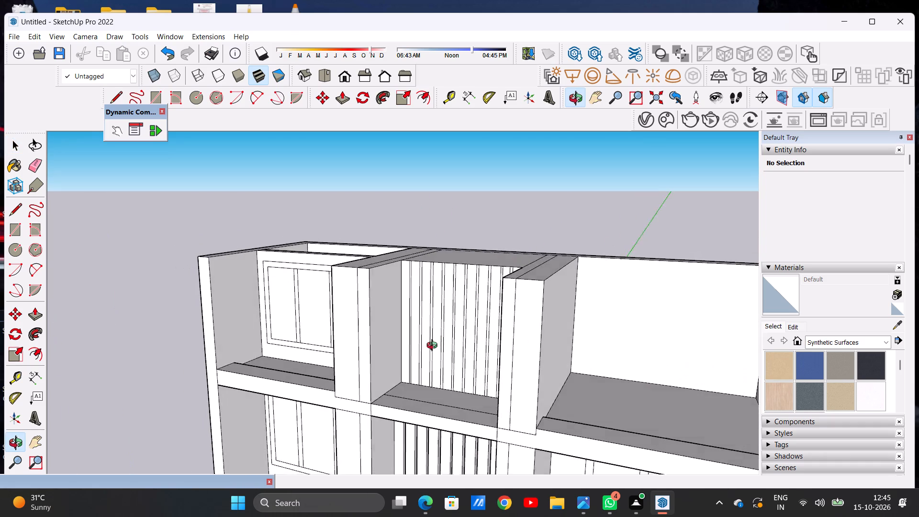
{"action": "middle_click_drag", "start_coordinate": [434, 347], "coordinate": [443, 368]}
{"action": "scroll", "coordinate": [455, 374], "scroll_direction": "down", "scroll_amount": 4}
{"action": "scroll", "coordinate": [432, 319], "scroll_direction": "up", "scroll_amount": 9}
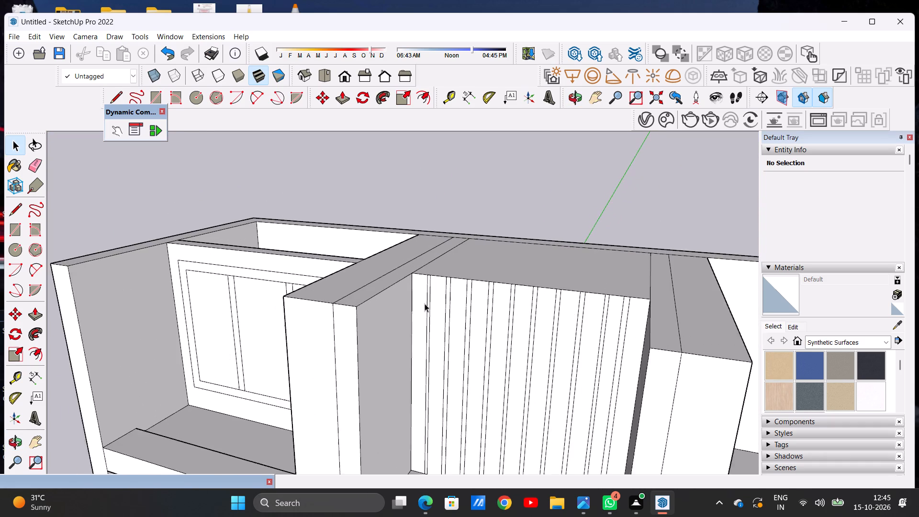
{"action": "scroll", "coordinate": [425, 303], "scroll_direction": "up", "scroll_amount": 1}
{"action": "key", "text": "p"}
{"action": "scroll", "coordinate": [418, 270], "scroll_direction": "up", "scroll_amount": 5}
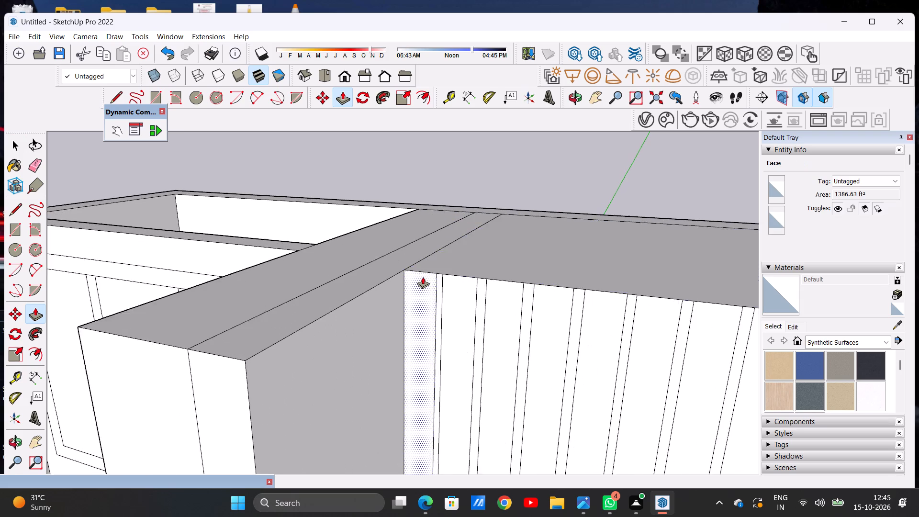
{"action": "scroll", "coordinate": [423, 277], "scroll_direction": "up", "scroll_amount": 5}
{"action": "left_click", "coordinate": [423, 281]}
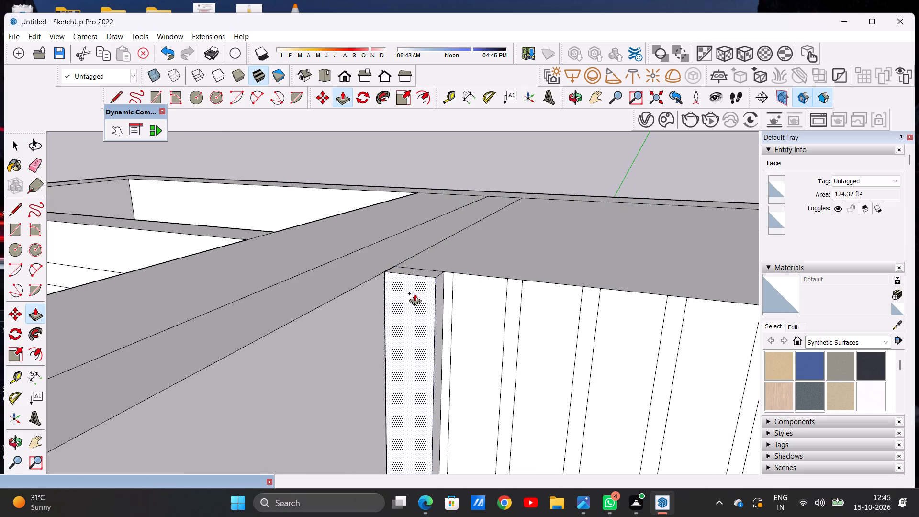
{"action": "left_click", "coordinate": [413, 301]}
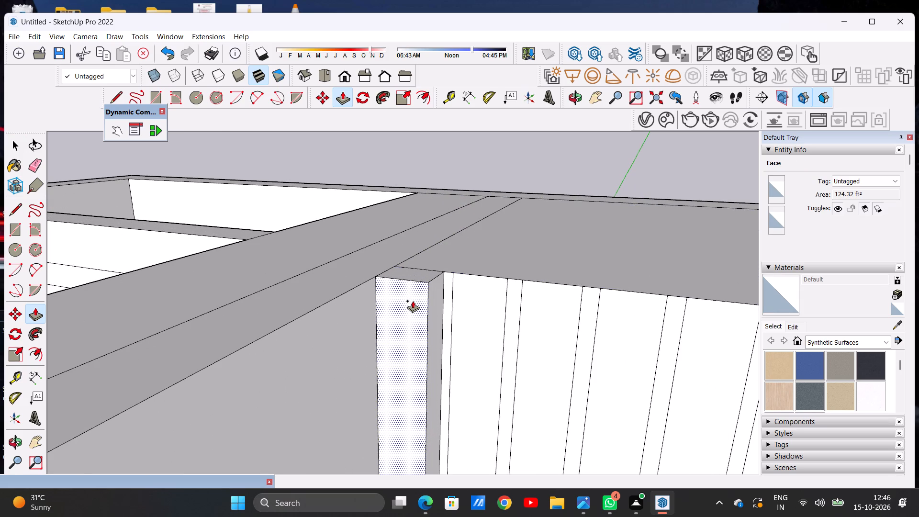
Extend the leftmost louvre's front face slightly further forward with Push/Pull.
{"action": "scroll", "coordinate": [479, 266], "scroll_direction": "down", "scroll_amount": 7}
{"action": "middle_click_drag", "start_coordinate": [472, 271], "coordinate": [470, 328]}
{"action": "scroll", "coordinate": [445, 340], "scroll_direction": "up", "scroll_amount": 8}
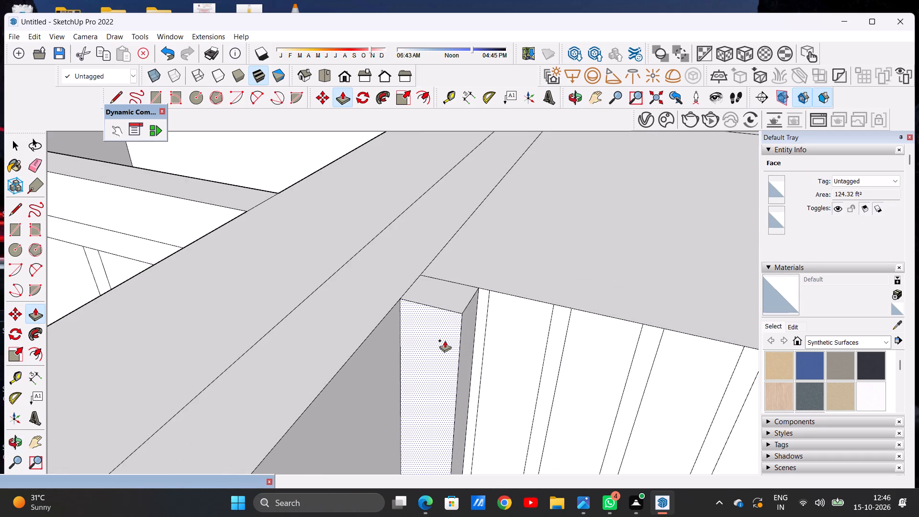
{"action": "key", "text": "space"}
{"action": "key", "text": "p"}
{"action": "left_click", "coordinate": [440, 325]}
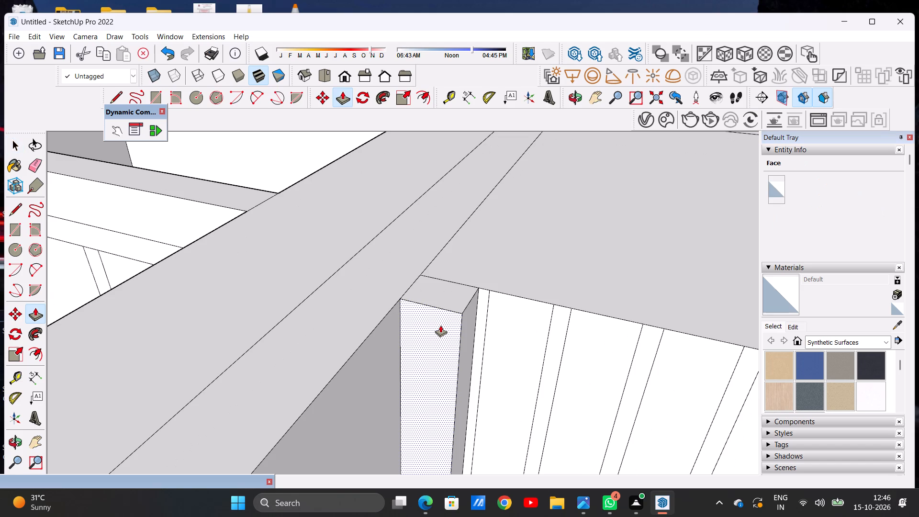
{"action": "left_click", "coordinate": [437, 330]}
{"action": "key", "text": "space"}
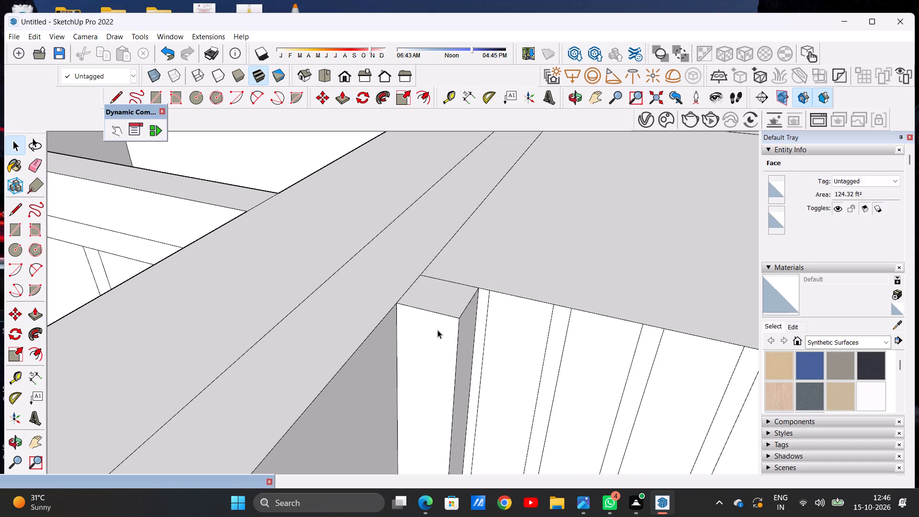
Push/Pull the second, third and fourth strips from the left forward to match the first louvre's depth.
{"action": "key", "text": "p"}
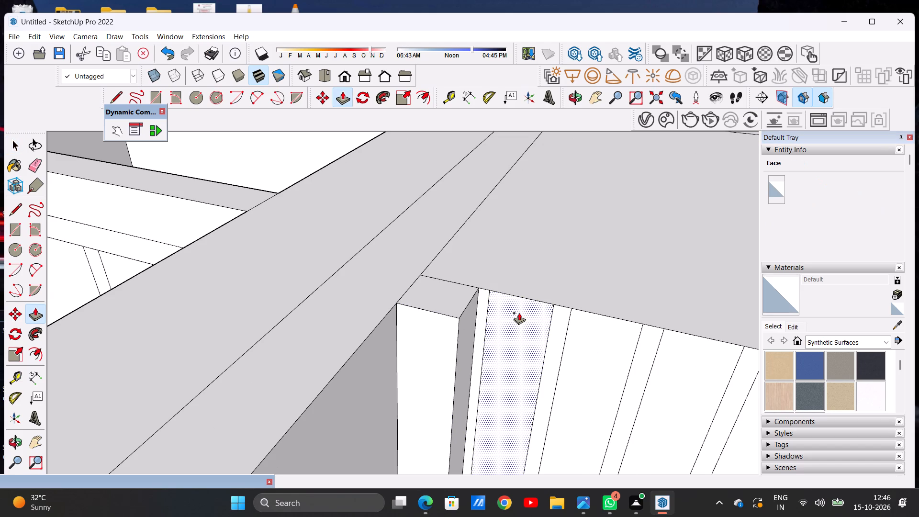
{"action": "left_click", "coordinate": [519, 313]}
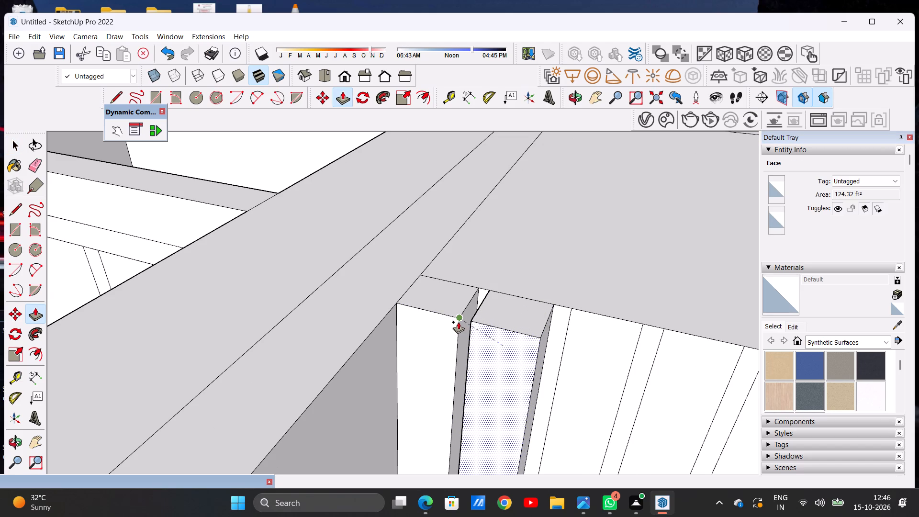
{"action": "left_click", "coordinate": [458, 322]}
{"action": "left_click", "coordinate": [587, 323]}
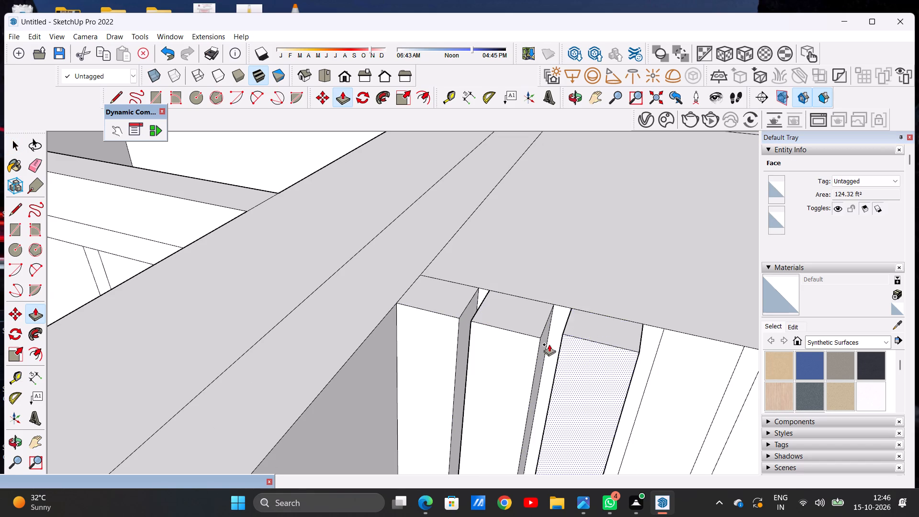
{"action": "left_click", "coordinate": [539, 344]}
{"action": "scroll", "coordinate": [540, 341], "scroll_direction": "down", "scroll_amount": 12}
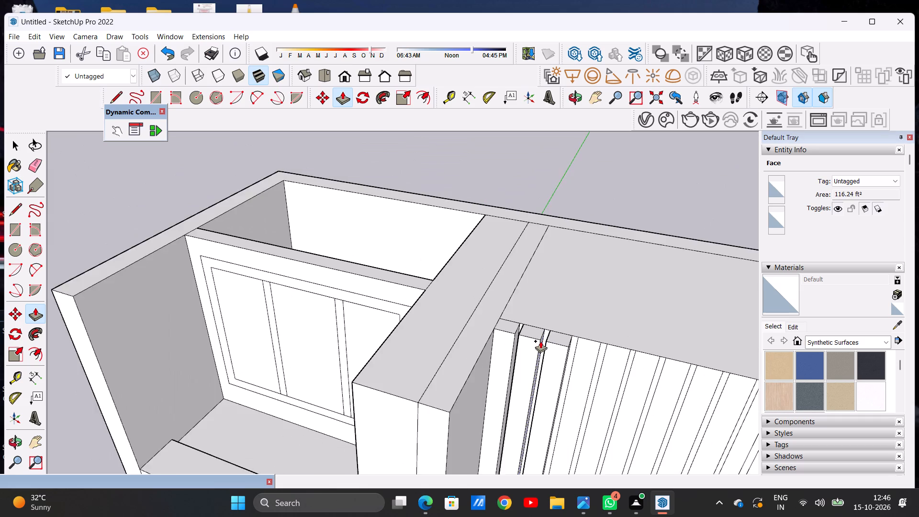
{"action": "scroll", "coordinate": [540, 341], "scroll_direction": "down", "scroll_amount": 5}
{"action": "scroll", "coordinate": [567, 341], "scroll_direction": "up", "scroll_amount": 12}
{"action": "left_click", "coordinate": [578, 346]}
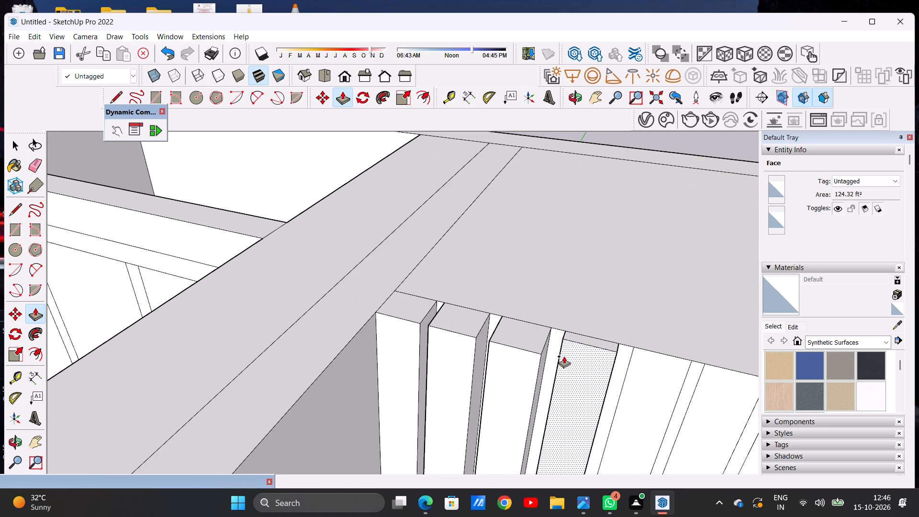
{"action": "left_click", "coordinate": [544, 360]}
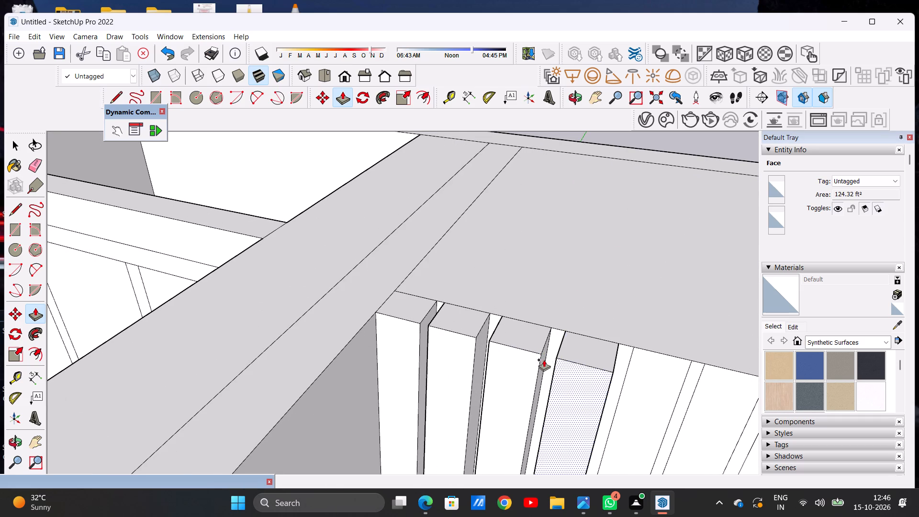
Push/Pull the fifth, sixth and seventh strips forward, aligning each with the neighbouring louvre's front face.
{"action": "scroll", "coordinate": [550, 352], "scroll_direction": "down", "scroll_amount": 9}
{"action": "scroll", "coordinate": [593, 351], "scroll_direction": "up", "scroll_amount": 9}
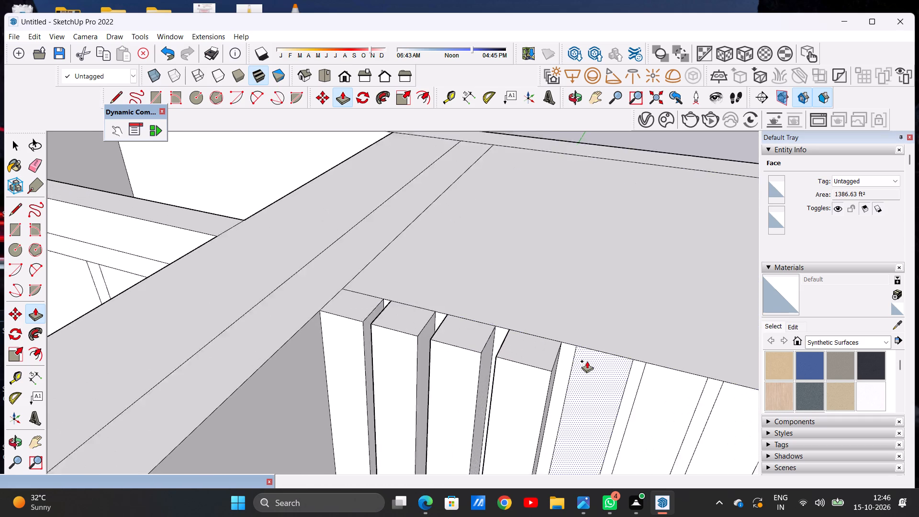
{"action": "scroll", "coordinate": [587, 361], "scroll_direction": "up", "scroll_amount": 2}
{"action": "left_click", "coordinate": [587, 361]}
{"action": "left_click", "coordinate": [545, 377]}
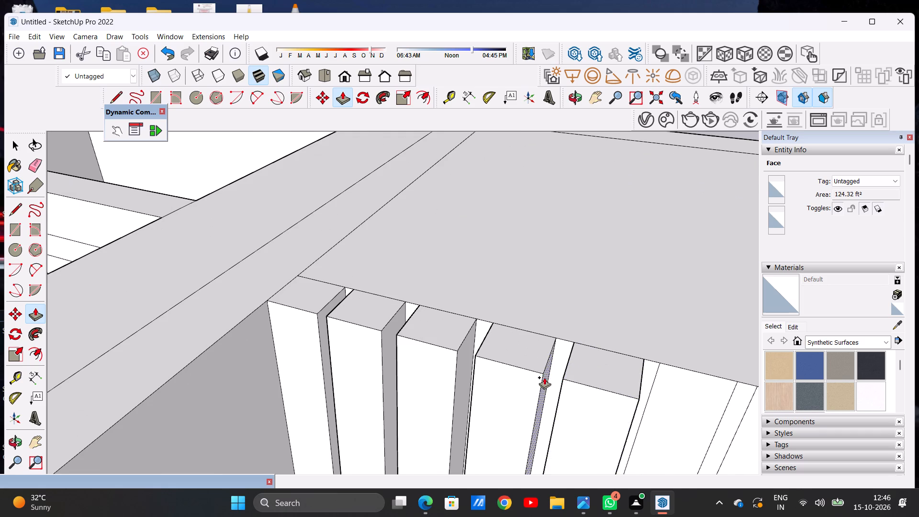
{"action": "scroll", "coordinate": [551, 372], "scroll_direction": "down", "scroll_amount": 13}
{"action": "scroll", "coordinate": [578, 370], "scroll_direction": "up", "scroll_amount": 5}
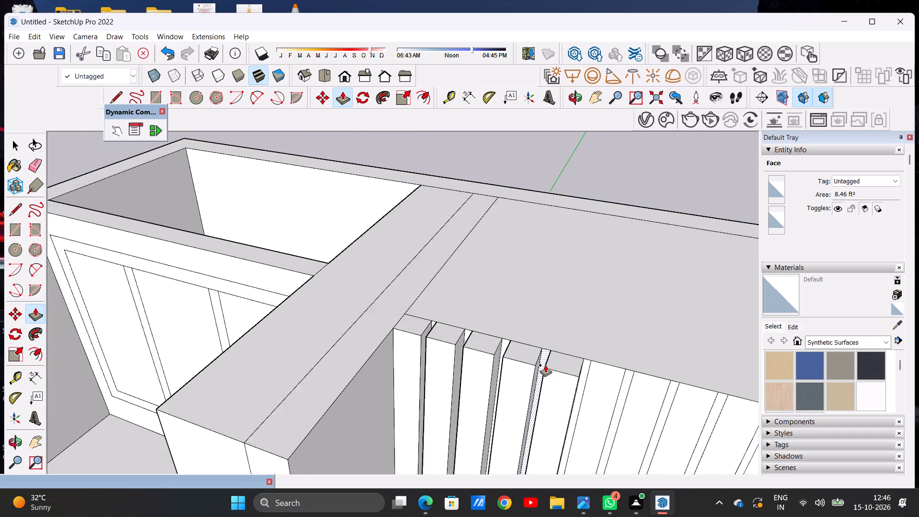
{"action": "scroll", "coordinate": [545, 365], "scroll_direction": "up", "scroll_amount": 1}
{"action": "left_click", "coordinate": [609, 374]}
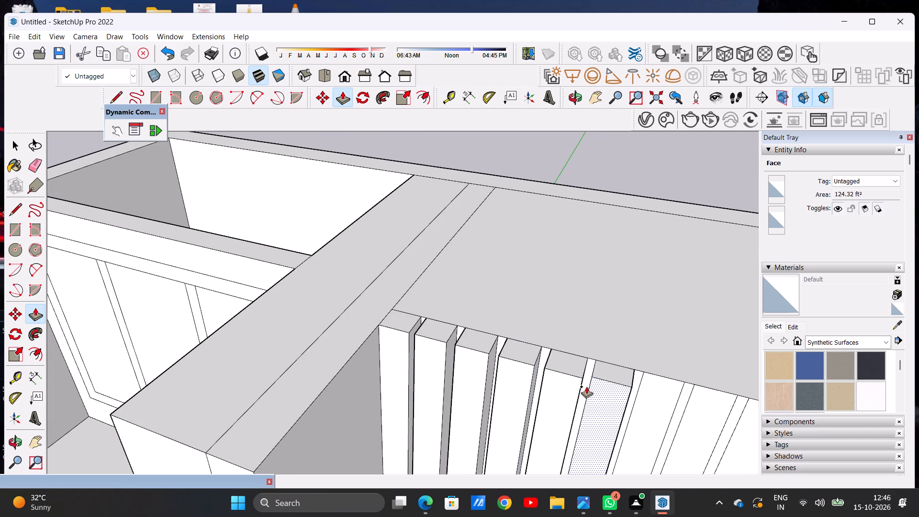
{"action": "left_click", "coordinate": [582, 382]}
{"action": "scroll", "coordinate": [581, 381], "scroll_direction": "down", "scroll_amount": 12}
{"action": "scroll", "coordinate": [596, 381], "scroll_direction": "up", "scroll_amount": 3}
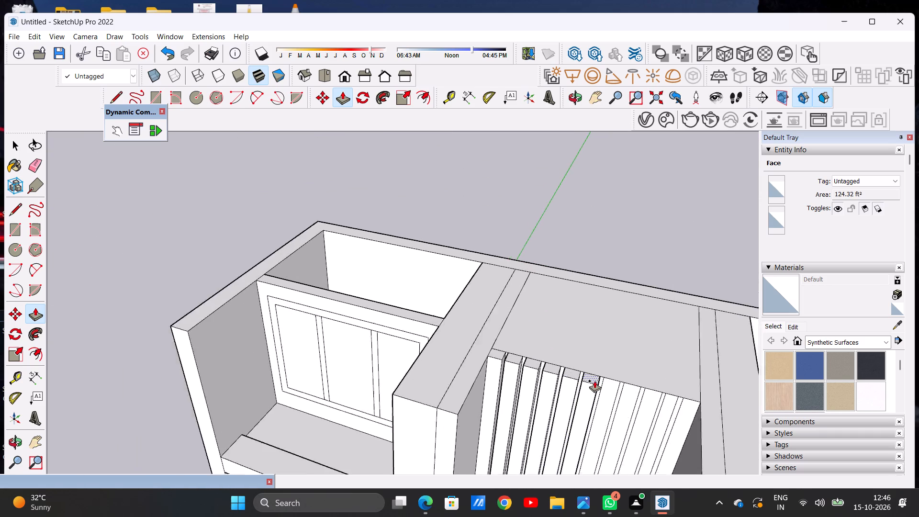
{"action": "scroll", "coordinate": [594, 381], "scroll_direction": "up", "scroll_amount": 12}
{"action": "left_click", "coordinate": [643, 392]}
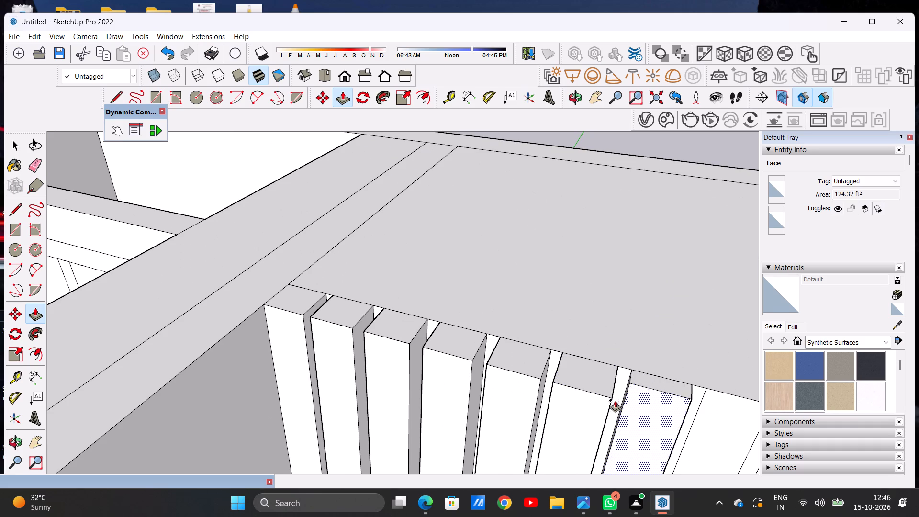
{"action": "left_click", "coordinate": [608, 397]}
Push/Pull the eighth and ninth strips from the left forward to the same depth as the neighbouring louvres.
{"action": "scroll", "coordinate": [578, 373], "scroll_direction": "down", "scroll_amount": 16}
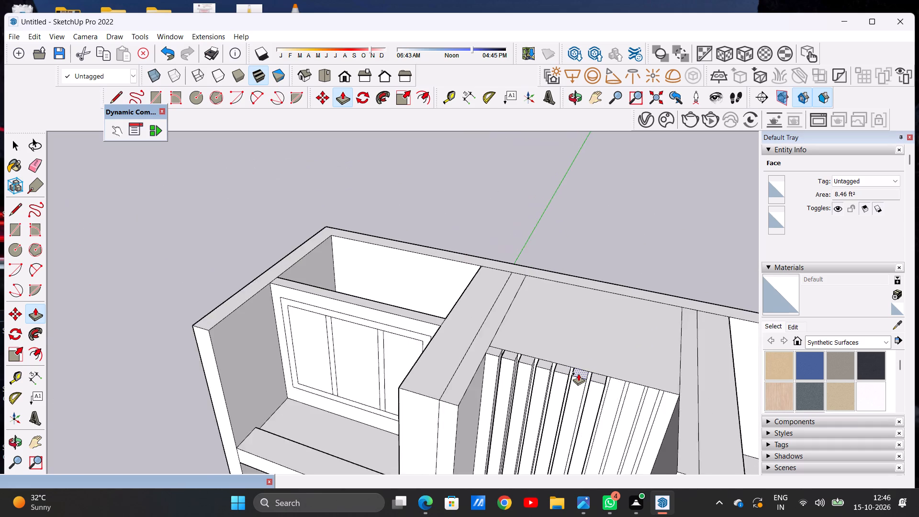
{"action": "scroll", "coordinate": [605, 375], "scroll_direction": "up", "scroll_amount": 8}
{"action": "scroll", "coordinate": [610, 383], "scroll_direction": "down", "scroll_amount": 1}
{"action": "scroll", "coordinate": [610, 383], "scroll_direction": "up", "scroll_amount": 8}
{"action": "left_click", "coordinate": [612, 390]}
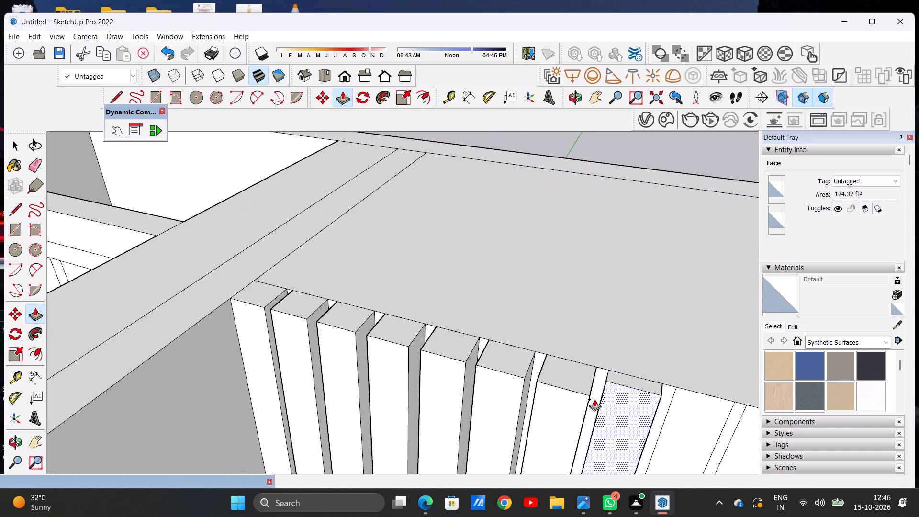
{"action": "left_click", "coordinate": [590, 397]}
{"action": "scroll", "coordinate": [586, 391], "scroll_direction": "down", "scroll_amount": 10}
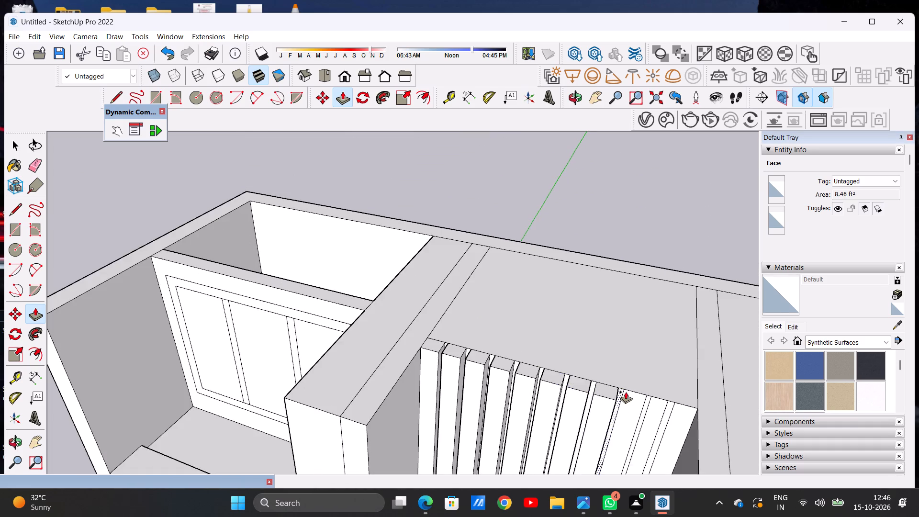
{"action": "scroll", "coordinate": [626, 392], "scroll_direction": "up", "scroll_amount": 7}
{"action": "scroll", "coordinate": [626, 392], "scroll_direction": "down", "scroll_amount": 1}
{"action": "scroll", "coordinate": [626, 392], "scroll_direction": "up", "scroll_amount": 11}
{"action": "left_click", "coordinate": [626, 393]}
{"action": "scroll", "coordinate": [598, 404], "scroll_direction": "down", "scroll_amount": 2}
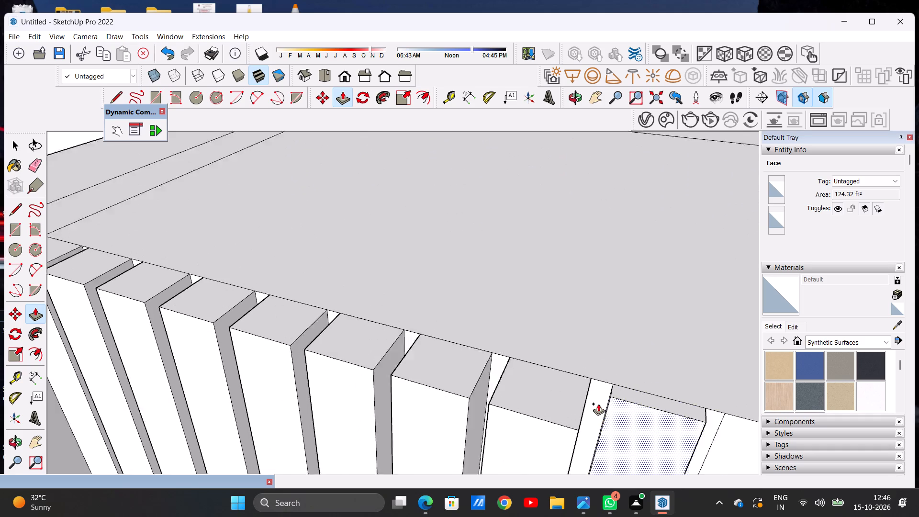
{"action": "scroll", "coordinate": [598, 404], "scroll_direction": "down", "scroll_amount": 10}
{"action": "scroll", "coordinate": [594, 408], "scroll_direction": "up", "scroll_amount": 8}
{"action": "left_click", "coordinate": [587, 415]}
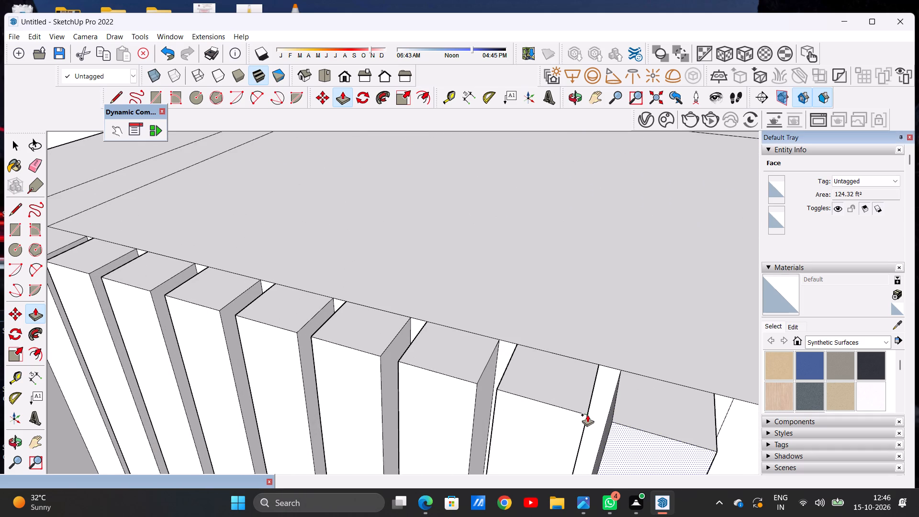
Push/Pull the narrower tenth strip and the last strip by the right side wall forward to match the other louvres.
{"action": "scroll", "coordinate": [619, 392], "scroll_direction": "down", "scroll_amount": 20}
{"action": "scroll", "coordinate": [586, 384], "scroll_direction": "up", "scroll_amount": 7}
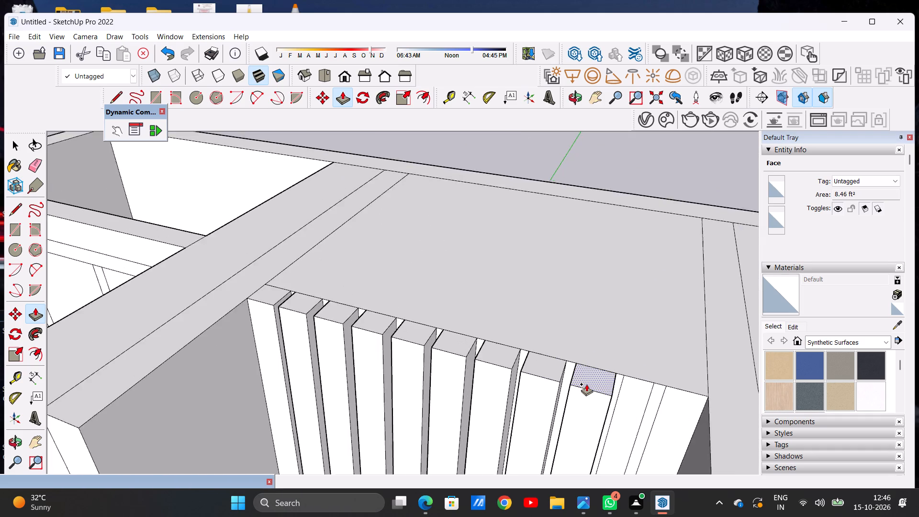
{"action": "scroll", "coordinate": [586, 384], "scroll_direction": "up", "scroll_amount": 6}
{"action": "left_click", "coordinate": [671, 382]}
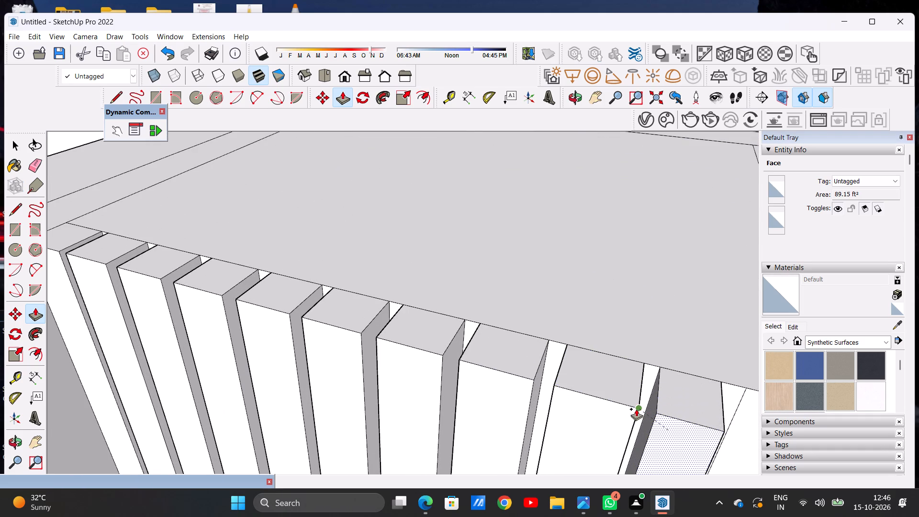
{"action": "left_click", "coordinate": [636, 409]}
{"action": "scroll", "coordinate": [599, 389], "scroll_direction": "down", "scroll_amount": 12}
{"action": "scroll", "coordinate": [642, 400], "scroll_direction": "up", "scroll_amount": 7}
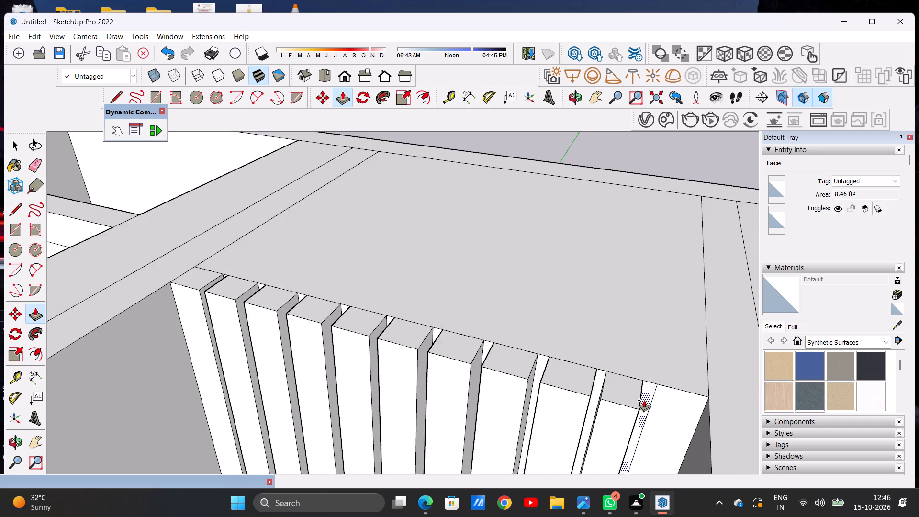
{"action": "scroll", "coordinate": [655, 400], "scroll_direction": "up", "scroll_amount": 4}
{"action": "left_click", "coordinate": [666, 396]}
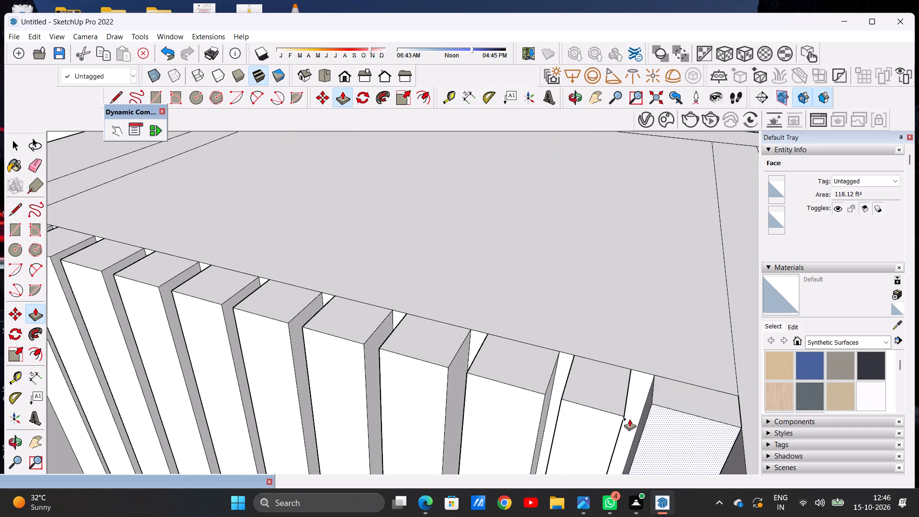
{"action": "left_click", "coordinate": [626, 417]}
{"action": "key", "text": "space"}
Examine the louvres in the top level's central bay and the adjoining bays from several angles.
{"action": "scroll", "coordinate": [652, 399], "scroll_direction": "down", "scroll_amount": 7}
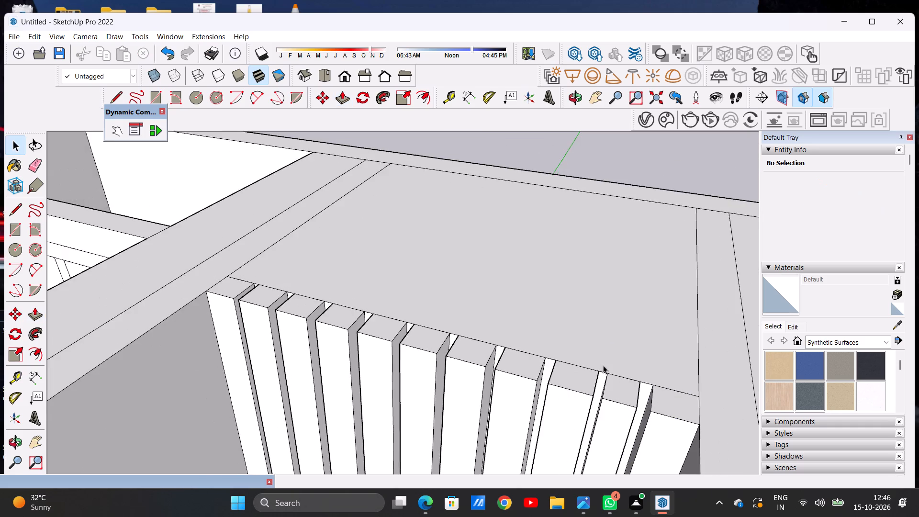
{"action": "scroll", "coordinate": [610, 365], "scroll_direction": "down", "scroll_amount": 20}
{"action": "middle_click_drag", "start_coordinate": [596, 384], "coordinate": [628, 301]}
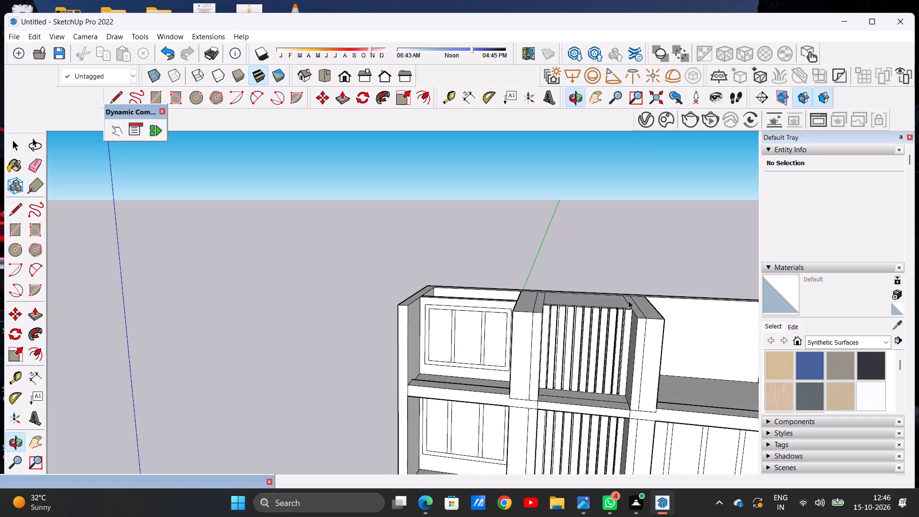
{"action": "scroll", "coordinate": [625, 315], "scroll_direction": "up", "scroll_amount": 20}
{"action": "scroll", "coordinate": [625, 315], "scroll_direction": "up", "scroll_amount": 1}
{"action": "scroll", "coordinate": [613, 327], "scroll_direction": "down", "scroll_amount": 6}
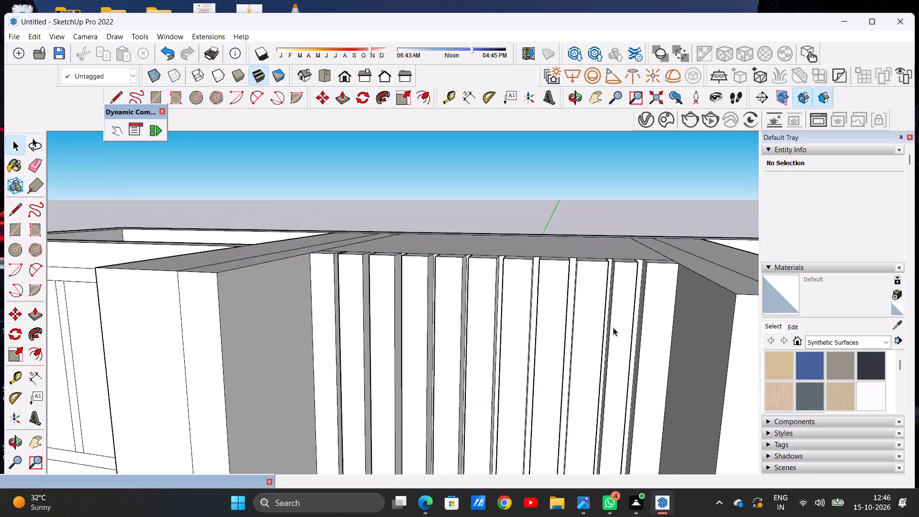
{"action": "scroll", "coordinate": [594, 324], "scroll_direction": "down", "scroll_amount": 15}
{"action": "middle_click_drag", "start_coordinate": [546, 354], "coordinate": [559, 341]}
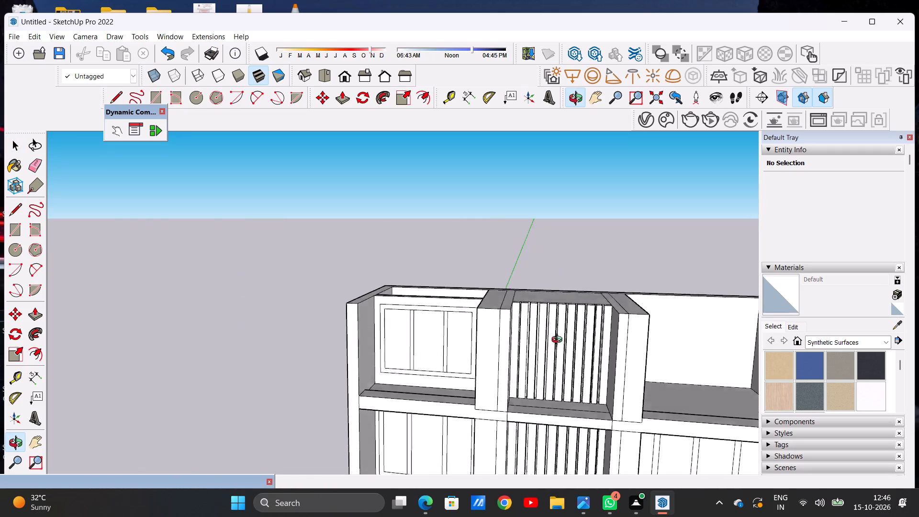
{"action": "middle_click_drag", "start_coordinate": [559, 341], "coordinate": [564, 371]}
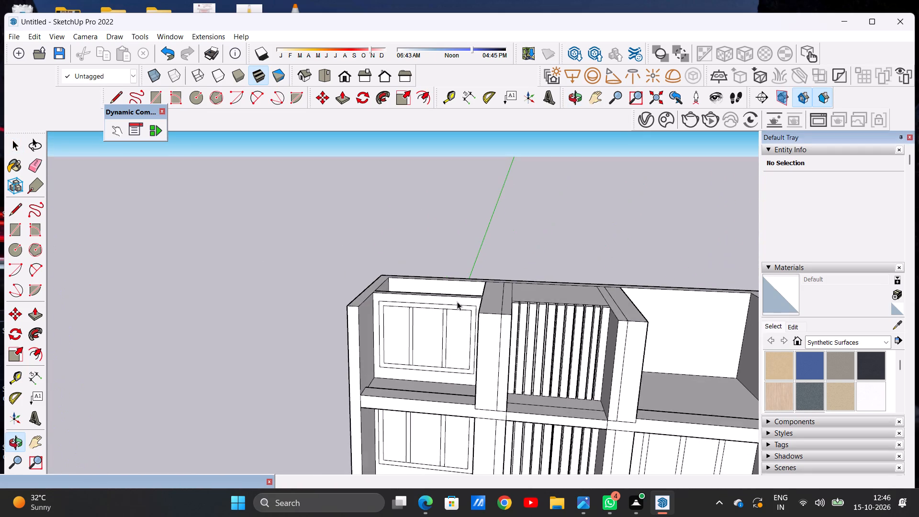
{"action": "scroll", "coordinate": [452, 311], "scroll_direction": "down", "scroll_amount": 17}
{"action": "scroll", "coordinate": [470, 334], "scroll_direction": "up", "scroll_amount": 8}
{"action": "middle_click_drag", "start_coordinate": [495, 332], "coordinate": [525, 313]}
{"action": "scroll", "coordinate": [462, 316], "scroll_direction": "up", "scroll_amount": 8}
{"action": "middle_click_drag", "start_coordinate": [500, 303], "coordinate": [497, 344]}
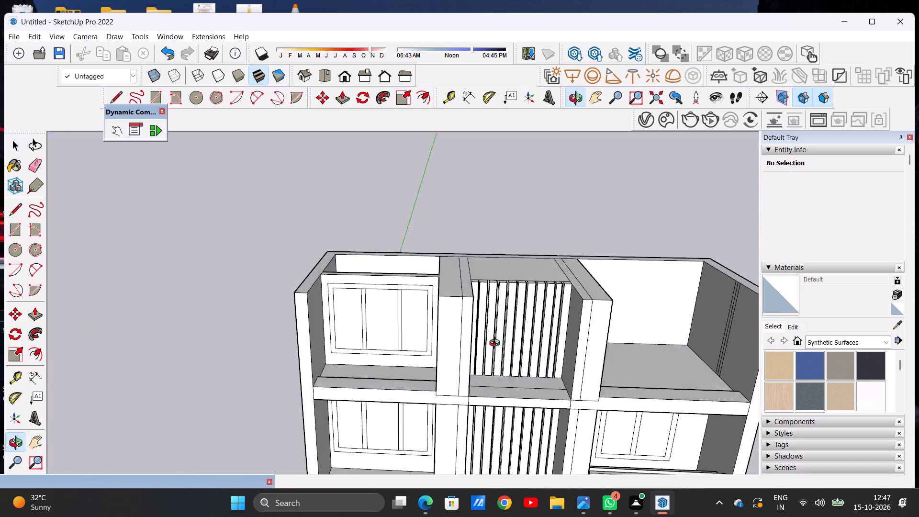
Push/Pull the front strip of the floor in the top level's central bay upward to form a low parapet.
{"action": "middle_click_drag", "start_coordinate": [497, 344], "coordinate": [502, 396]}
{"action": "scroll", "coordinate": [431, 389], "scroll_direction": "up", "scroll_amount": 5}
{"action": "middle_click_drag", "start_coordinate": [421, 374], "coordinate": [425, 411]}
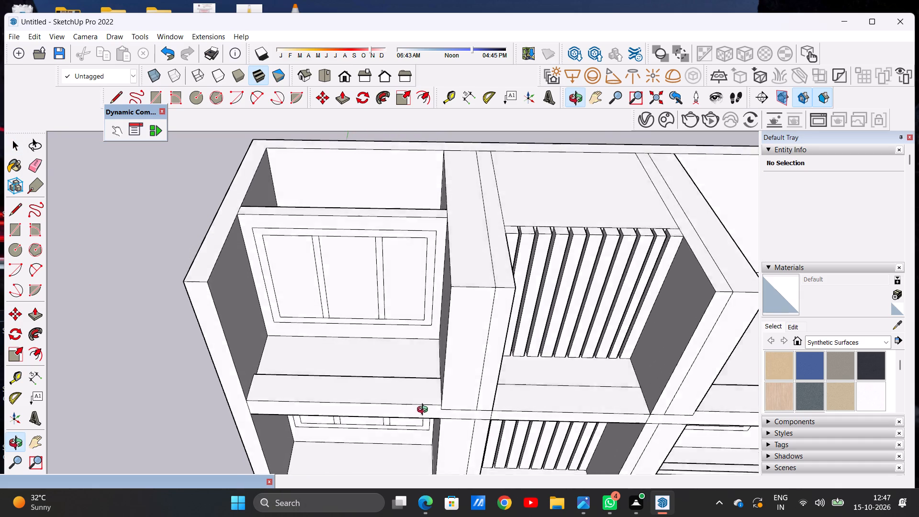
{"action": "middle_click_drag", "start_coordinate": [425, 411], "coordinate": [422, 417]}
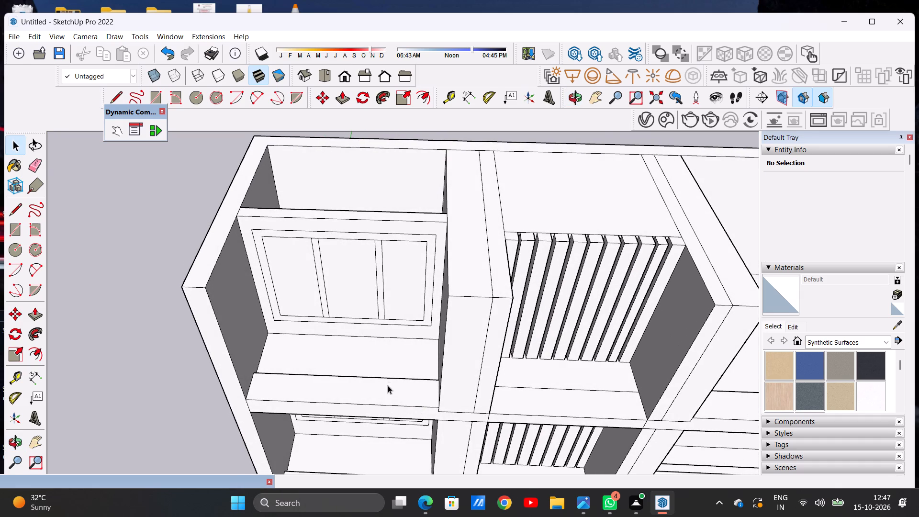
{"action": "scroll", "coordinate": [393, 374], "scroll_direction": "down", "scroll_amount": 7}
{"action": "scroll", "coordinate": [489, 396], "scroll_direction": "up", "scroll_amount": 12}
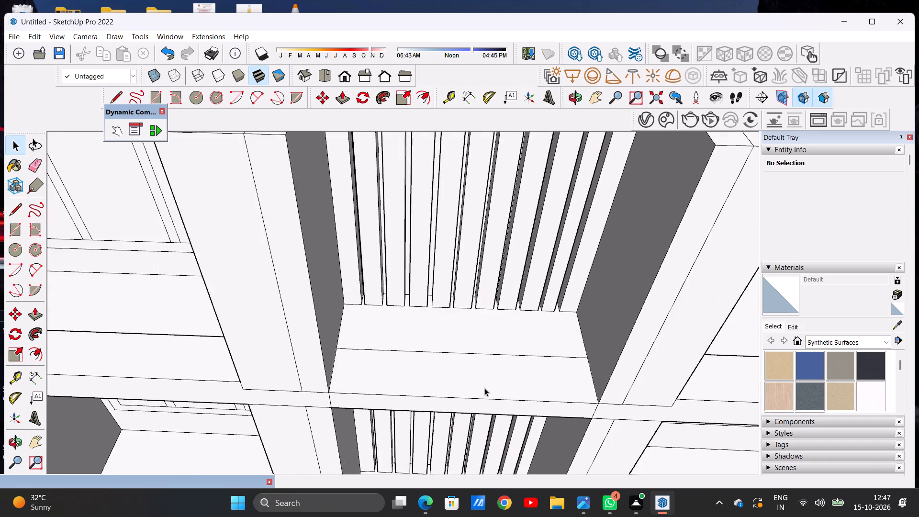
{"action": "middle_click_drag", "start_coordinate": [488, 404], "coordinate": [502, 346]}
{"action": "scroll", "coordinate": [502, 333], "scroll_direction": "down", "scroll_amount": 10}
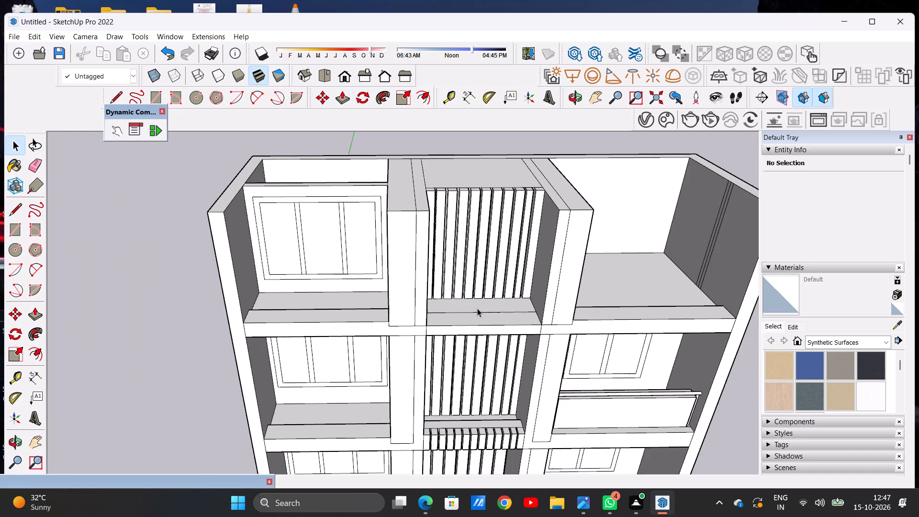
{"action": "key", "text": "p"}
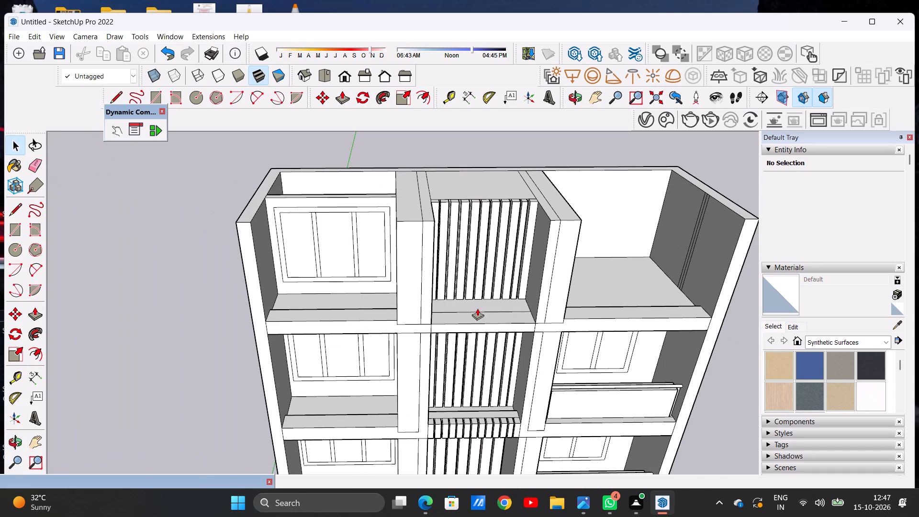
{"action": "scroll", "coordinate": [490, 310], "scroll_direction": "up", "scroll_amount": 14}
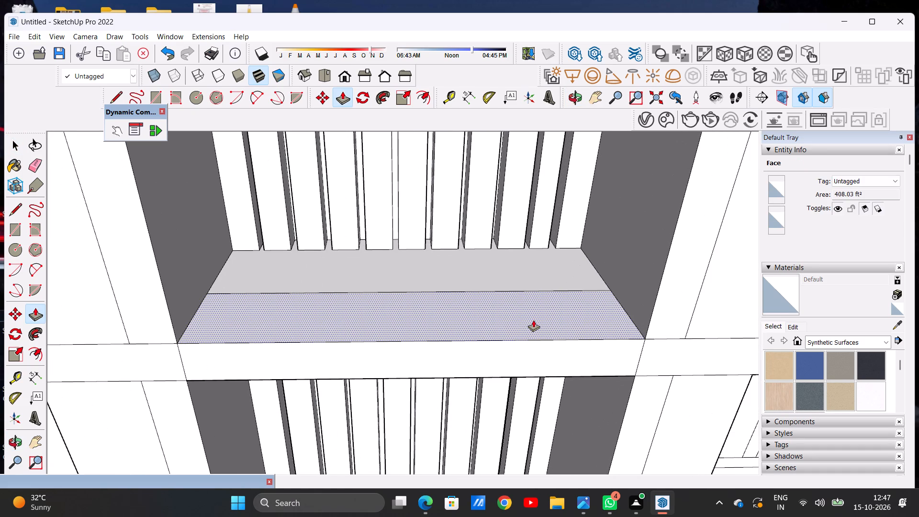
{"action": "left_click", "coordinate": [533, 320]}
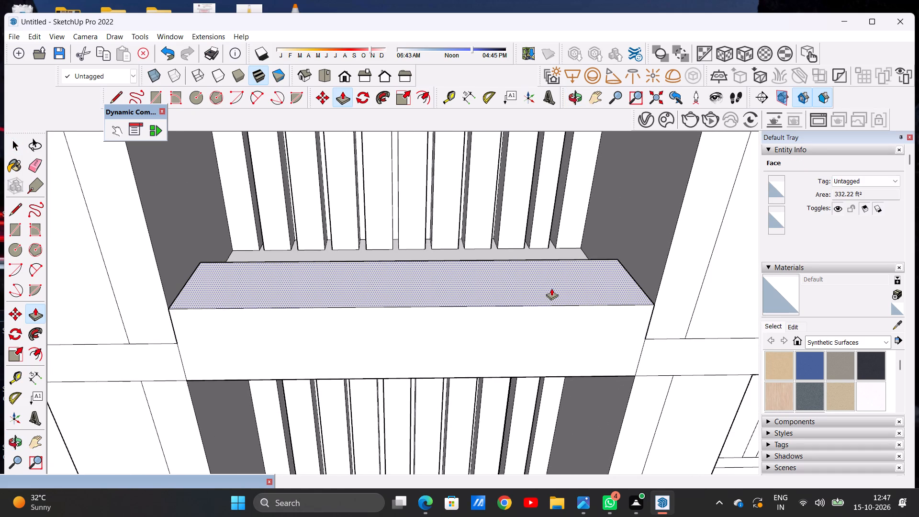
{"action": "left_click", "coordinate": [551, 288]}
{"action": "key", "text": "space"}
Erase the short horizontal edges on the pillar faces at both ends of the new central parapet.
{"action": "scroll", "coordinate": [500, 330], "scroll_direction": "down", "scroll_amount": 6}
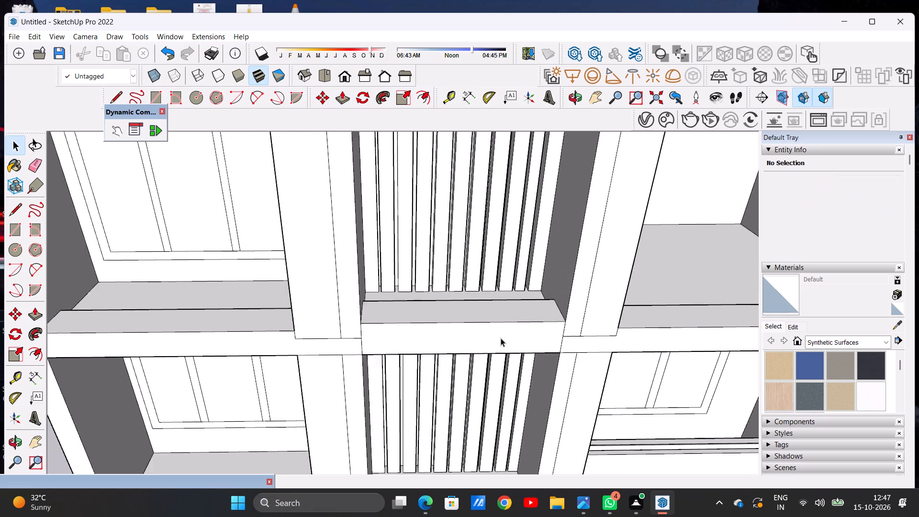
{"action": "scroll", "coordinate": [501, 338], "scroll_direction": "down", "scroll_amount": 13}
{"action": "middle_click_drag", "start_coordinate": [511, 347], "coordinate": [494, 264]}
{"action": "scroll", "coordinate": [559, 295], "scroll_direction": "up", "scroll_amount": 9}
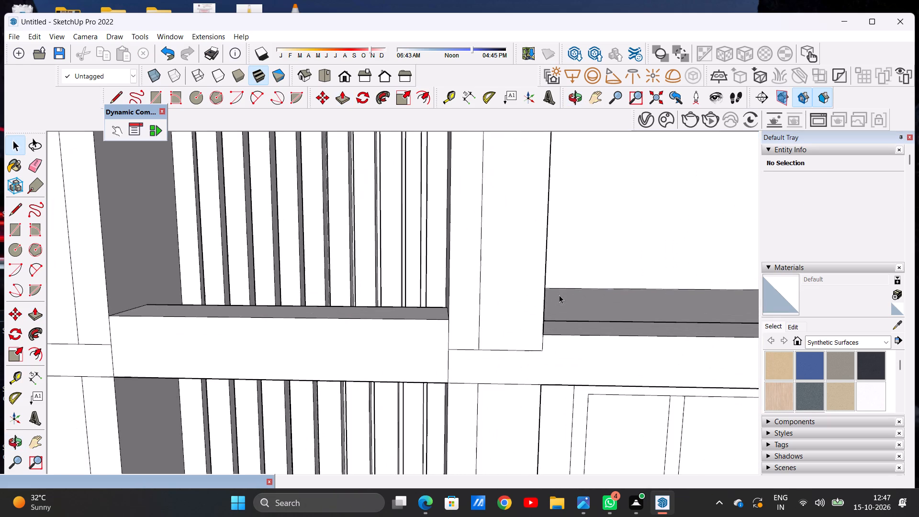
{"action": "scroll", "coordinate": [604, 334], "scroll_direction": "down", "scroll_amount": 6}
{"action": "scroll", "coordinate": [491, 356], "scroll_direction": "up", "scroll_amount": 3}
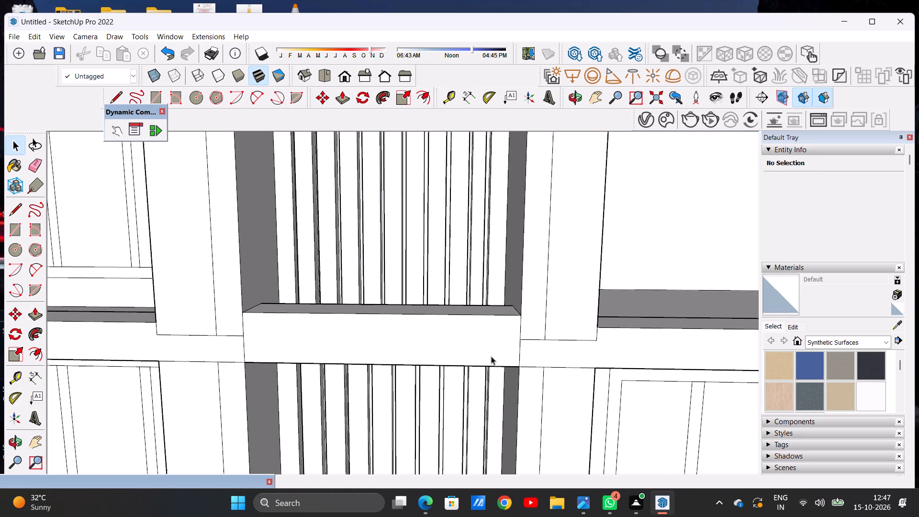
{"action": "key", "text": "e"}
{"action": "left_click_drag", "start_coordinate": [535, 331], "coordinate": [533, 350]}
{"action": "left_click_drag", "start_coordinate": [226, 326], "coordinate": [222, 341]}
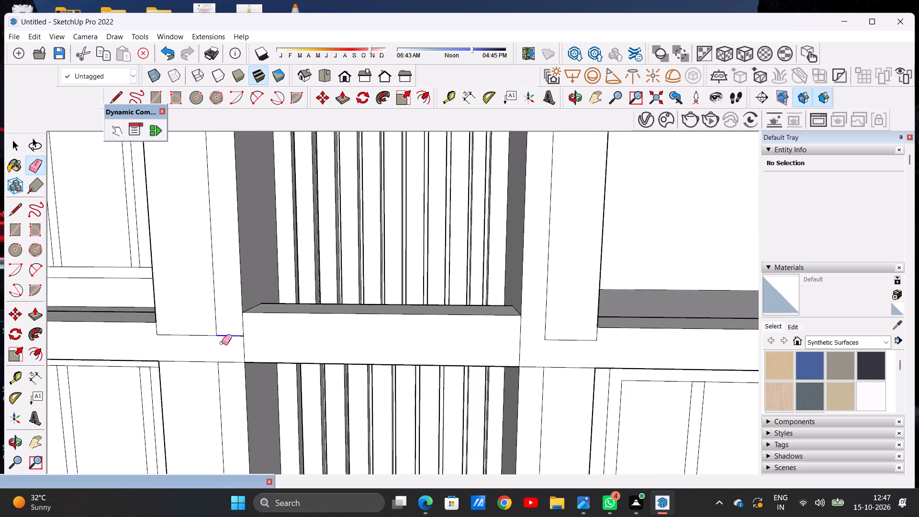
{"action": "key", "text": "space"}
Draw a vertical line across the central parapet's front face near its left end, from top edge to bottom edge.
{"action": "scroll", "coordinate": [326, 336], "scroll_direction": "down", "scroll_amount": 5}
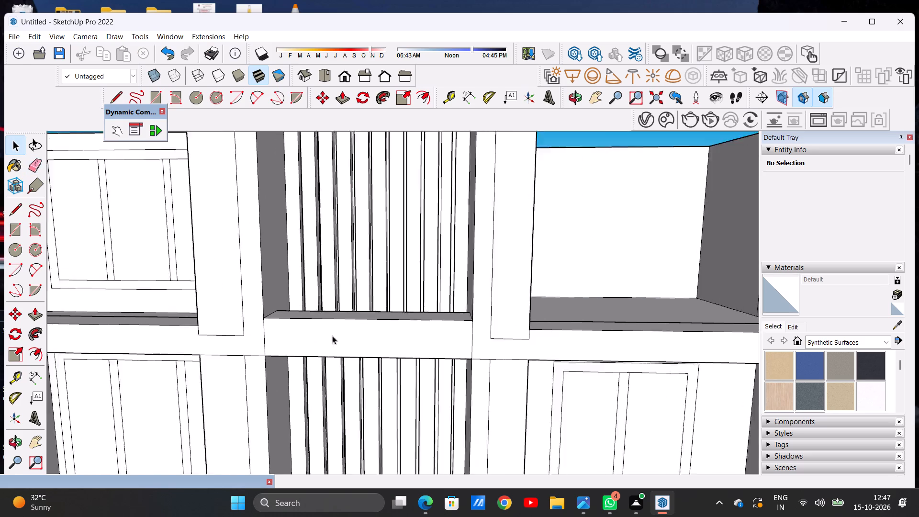
{"action": "scroll", "coordinate": [332, 336], "scroll_direction": "down", "scroll_amount": 3}
{"action": "scroll", "coordinate": [250, 339], "scroll_direction": "up", "scroll_amount": 9}
{"action": "middle_click_drag", "start_coordinate": [250, 339], "coordinate": [258, 336]}
{"action": "scroll", "coordinate": [371, 337], "scroll_direction": "up", "scroll_amount": 1}
{"action": "key", "text": "l"}
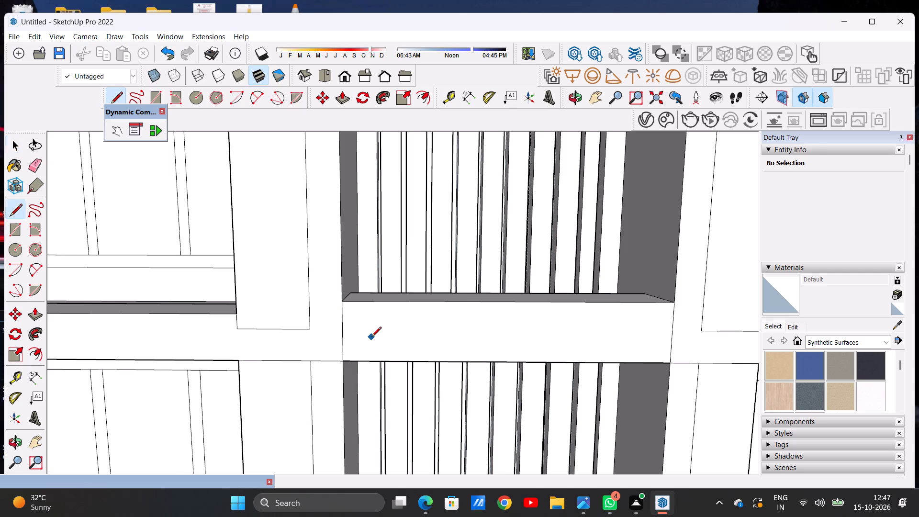
{"action": "scroll", "coordinate": [344, 314], "scroll_direction": "up", "scroll_amount": 5}
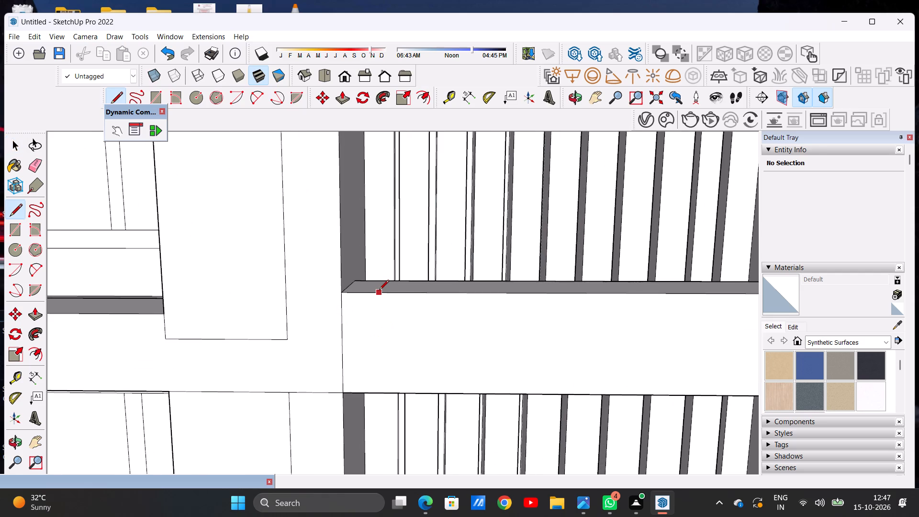
{"action": "left_click", "coordinate": [379, 292]}
{"action": "left_click", "coordinate": [382, 391]}
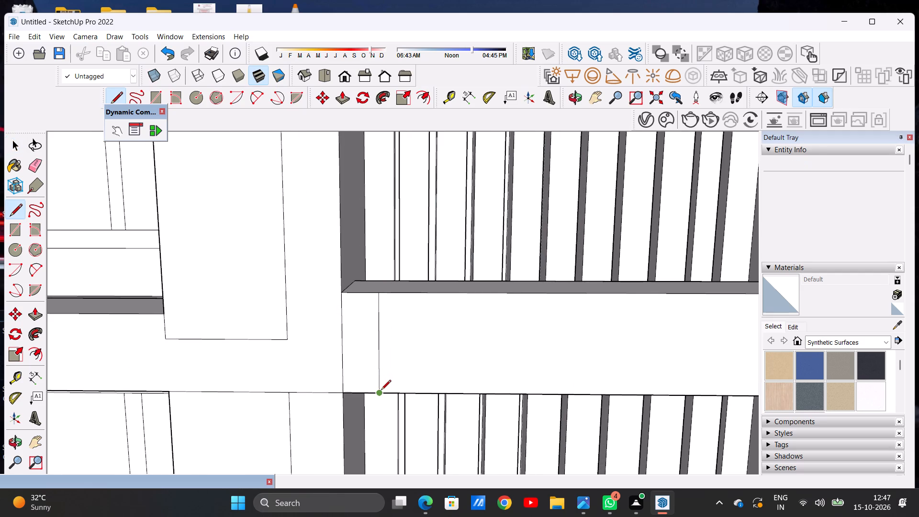
{"action": "key", "text": "space"}
Copy the narrow end strip of the parapet's front face five times to the right, leaving a thin gap between strips.
{"action": "scroll", "coordinate": [390, 382], "scroll_direction": "down", "scroll_amount": 7}
{"action": "scroll", "coordinate": [445, 365], "scroll_direction": "down", "scroll_amount": 5}
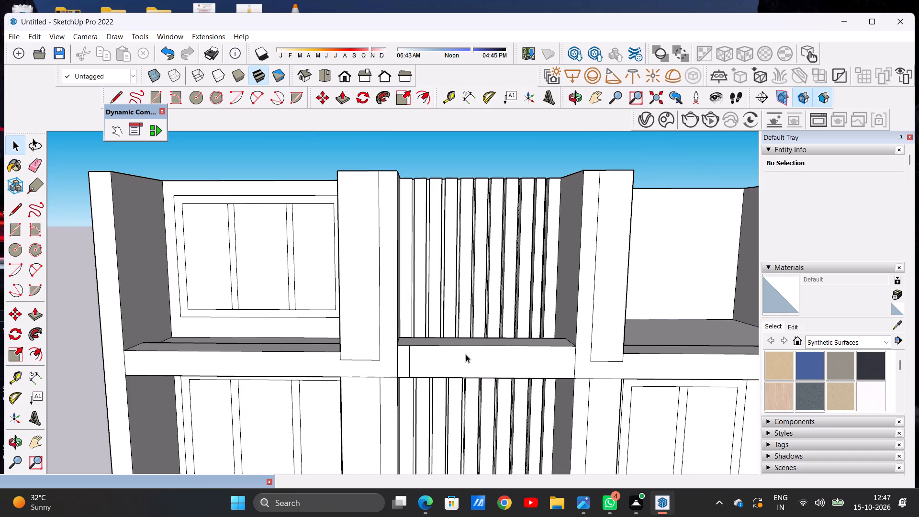
{"action": "scroll", "coordinate": [547, 376], "scroll_direction": "up", "scroll_amount": 5}
{"action": "scroll", "coordinate": [299, 373], "scroll_direction": "up", "scroll_amount": 4}
{"action": "double_click", "coordinate": [311, 368]}
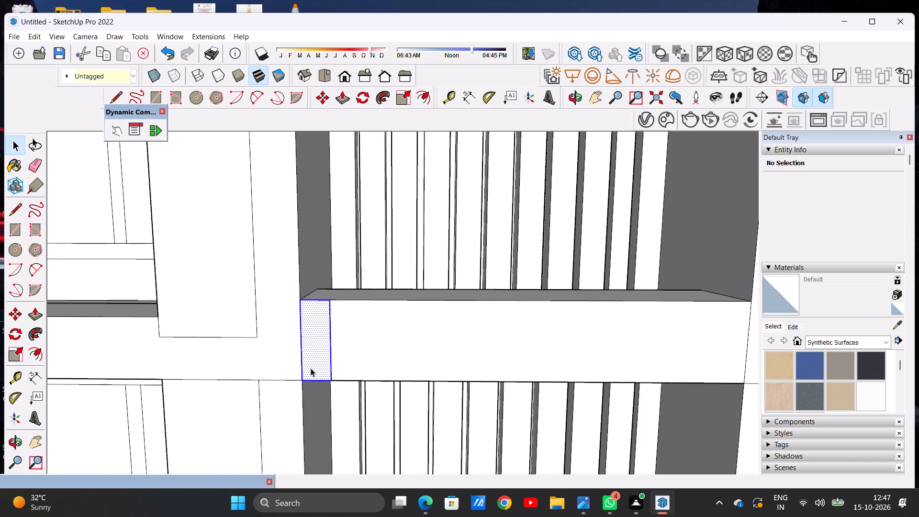
{"action": "key", "text": "m"}
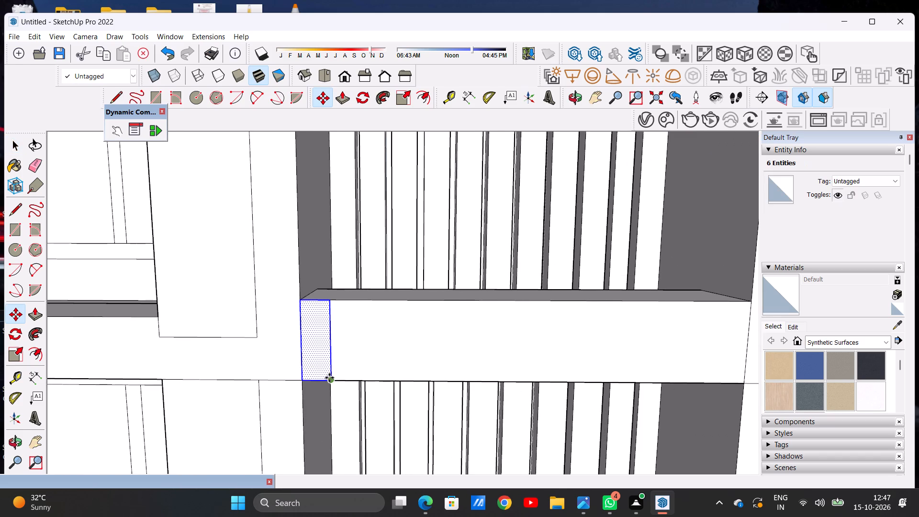
{"action": "left_click", "coordinate": [329, 378]}
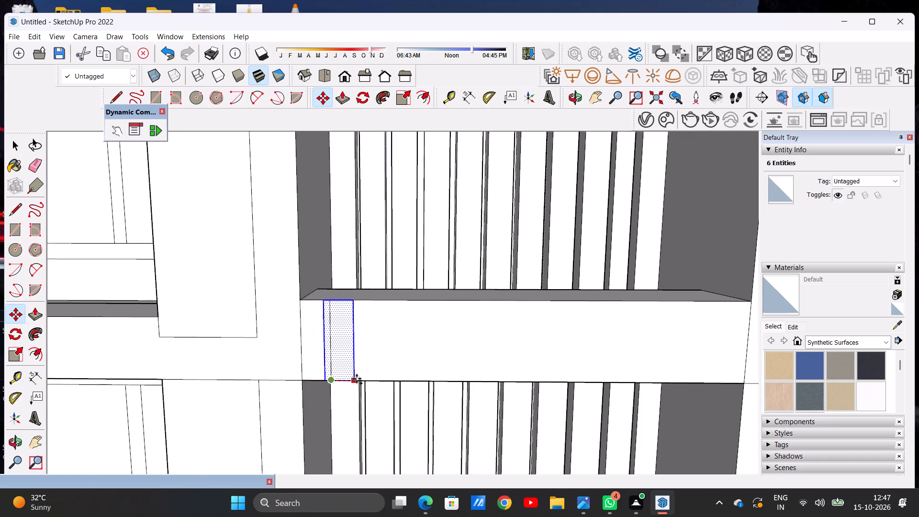
{"action": "left_click", "coordinate": [366, 380]}
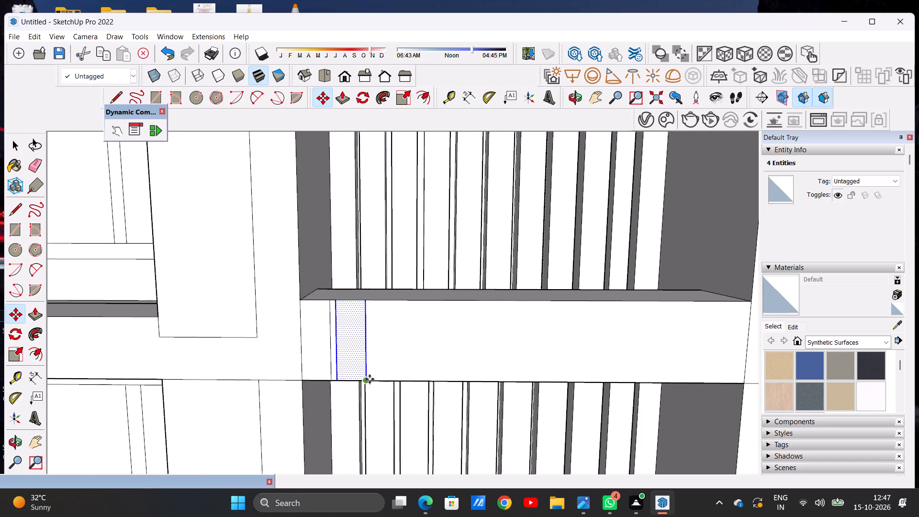
{"action": "left_click", "coordinate": [370, 379]}
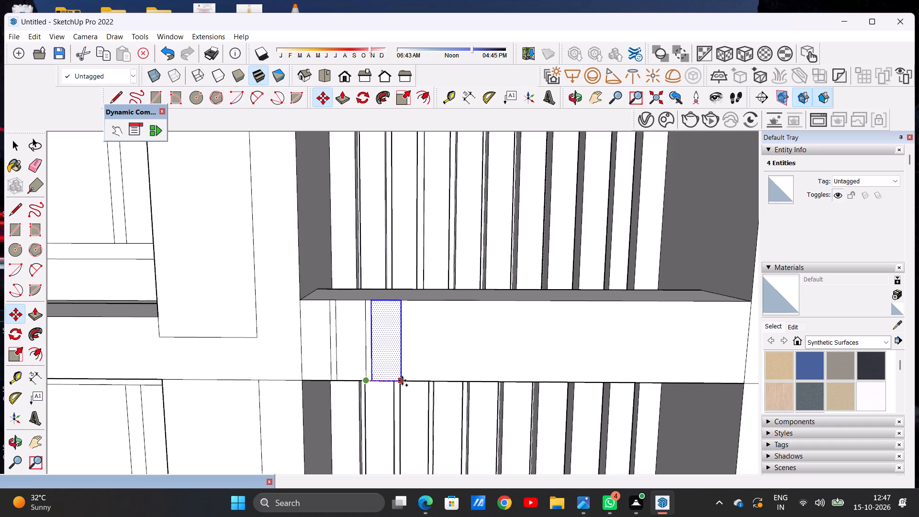
{"action": "left_click", "coordinate": [400, 381]}
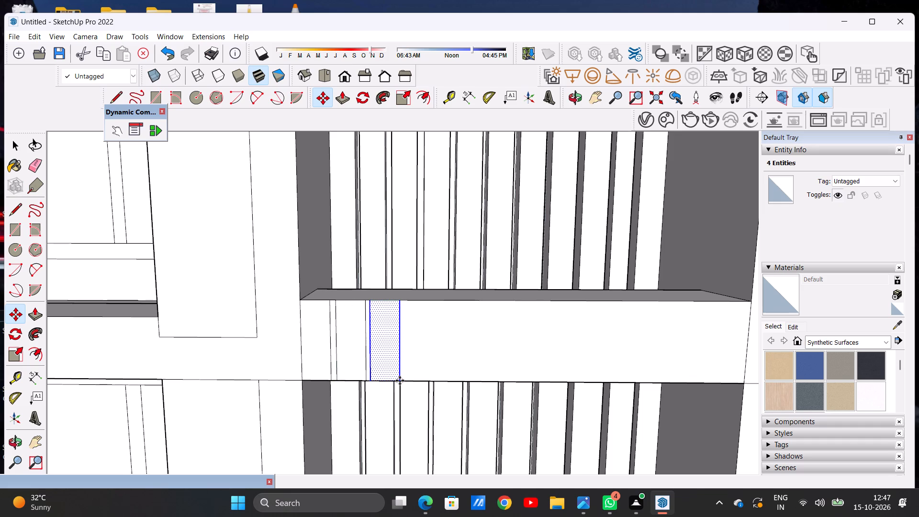
{"action": "left_click", "coordinate": [400, 381]}
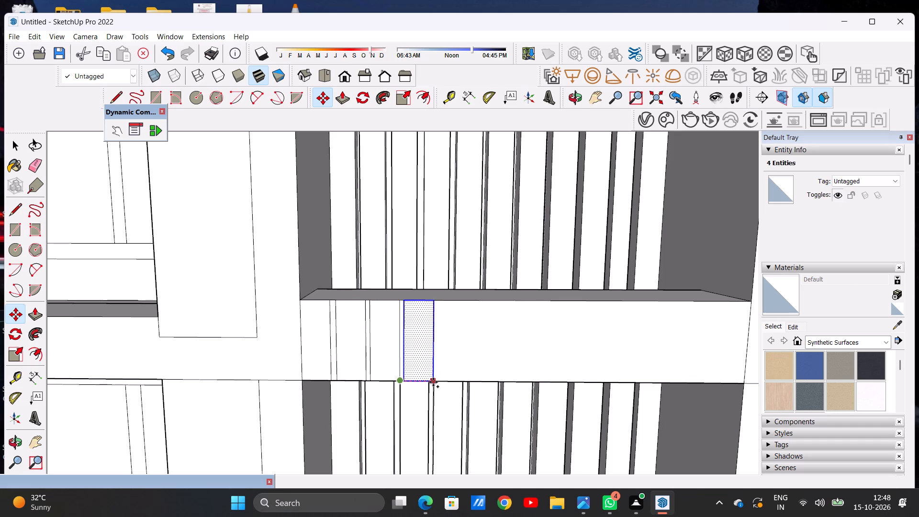
{"action": "left_click", "coordinate": [434, 382]}
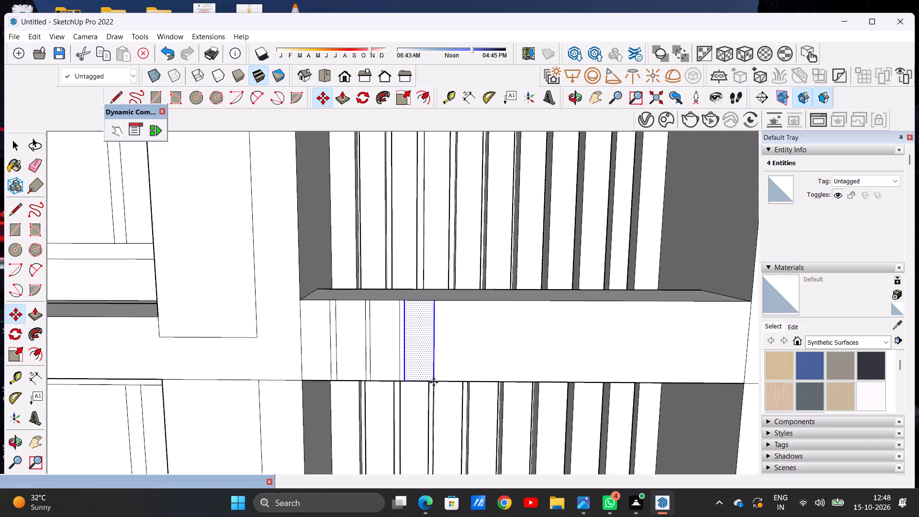
{"action": "left_click", "coordinate": [434, 382]}
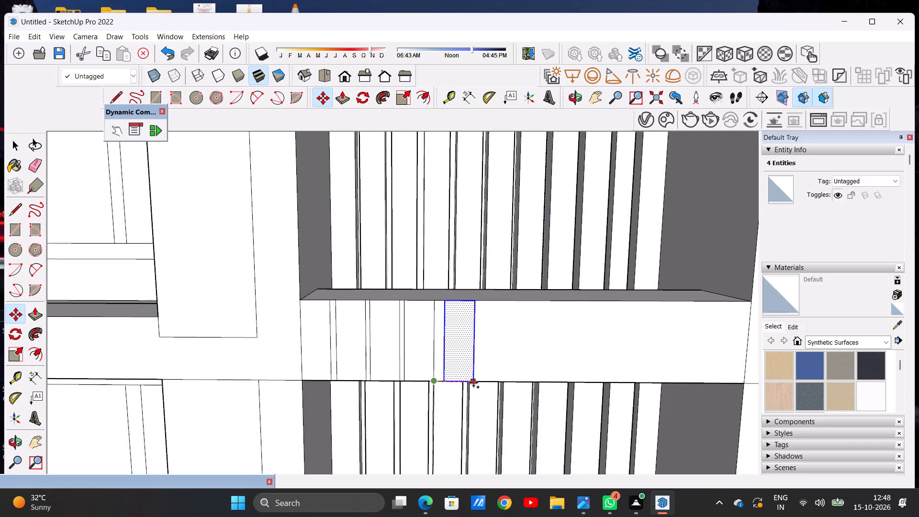
{"action": "left_click", "coordinate": [469, 382]}
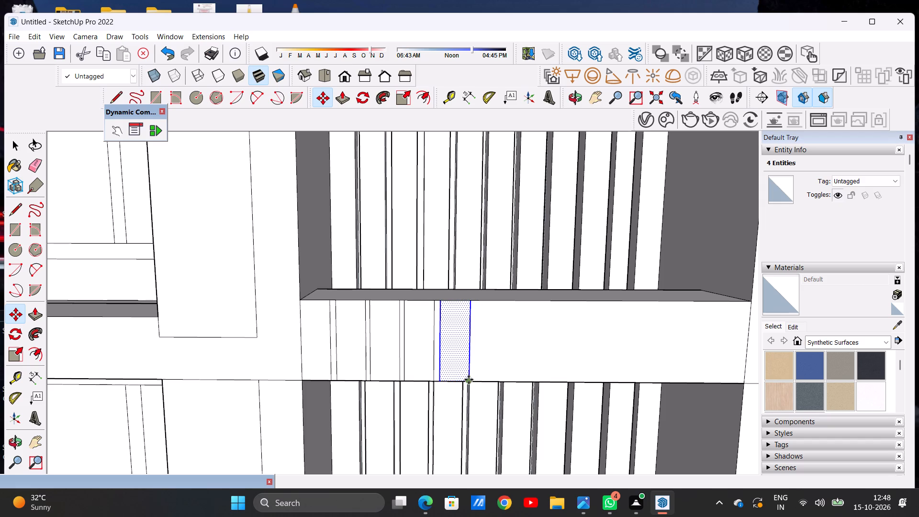
{"action": "left_click", "coordinate": [471, 379]}
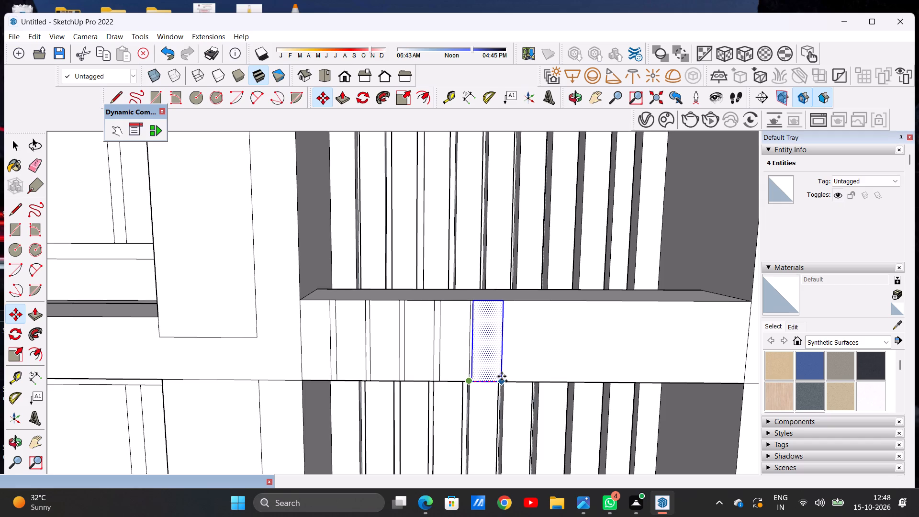
{"action": "left_click", "coordinate": [504, 376]}
Copy the strip three more times along the parapet's front face toward the right pillar, keeping similar thin gaps.
{"action": "scroll", "coordinate": [412, 357], "scroll_direction": "down", "scroll_amount": 6}
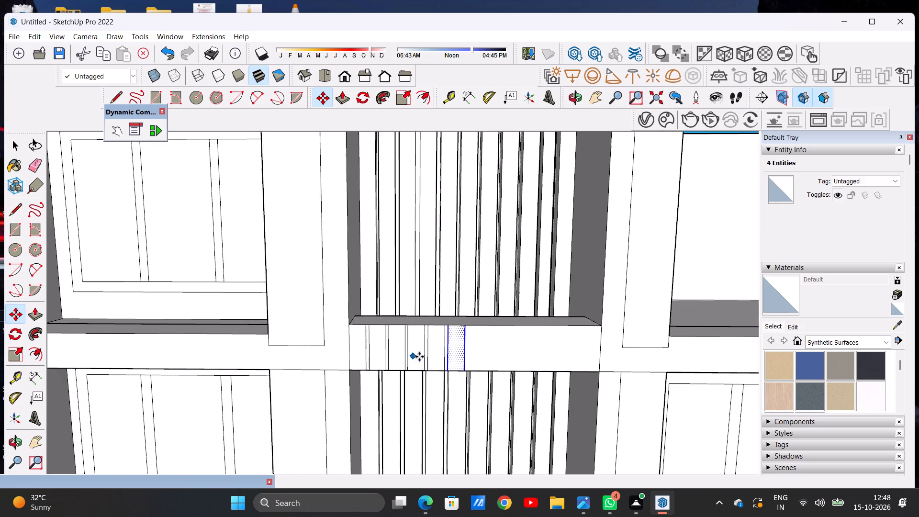
{"action": "middle_click_drag", "start_coordinate": [505, 362], "coordinate": [459, 372]}
{"action": "scroll", "coordinate": [432, 379], "scroll_direction": "up", "scroll_amount": 10}
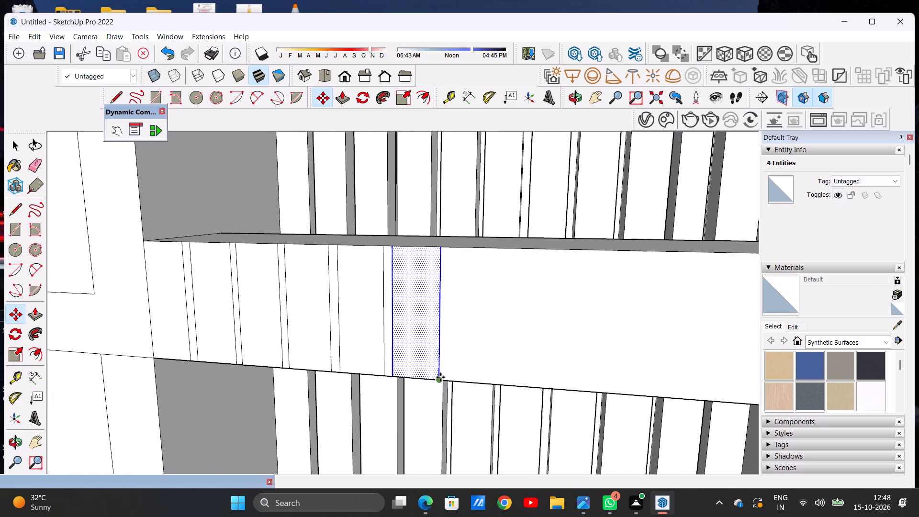
{"action": "left_click", "coordinate": [440, 377]}
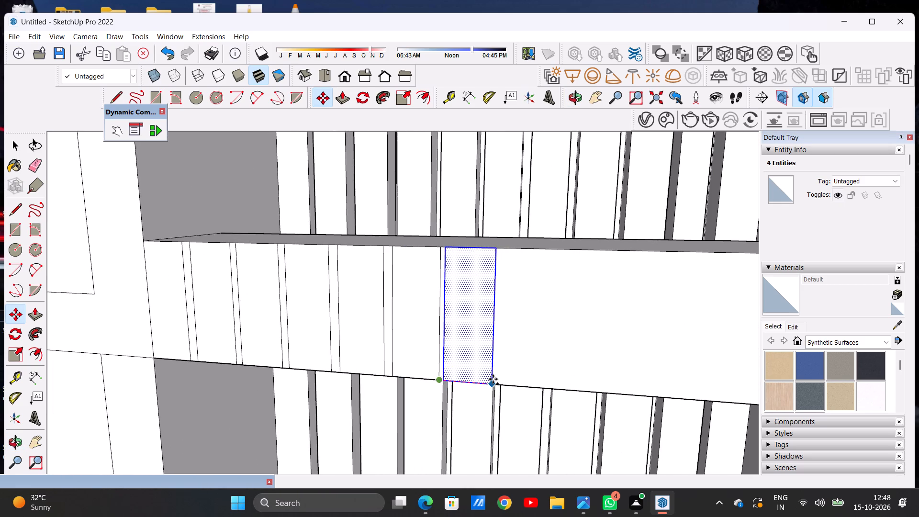
{"action": "left_click", "coordinate": [493, 379]}
{"action": "left_click", "coordinate": [493, 379]}
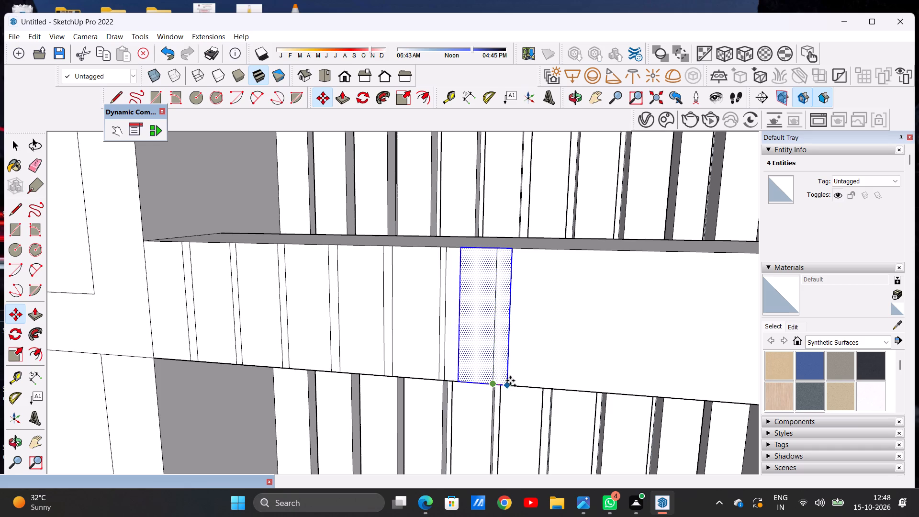
{"action": "left_click", "coordinate": [550, 386]}
{"action": "left_click", "coordinate": [550, 386]}
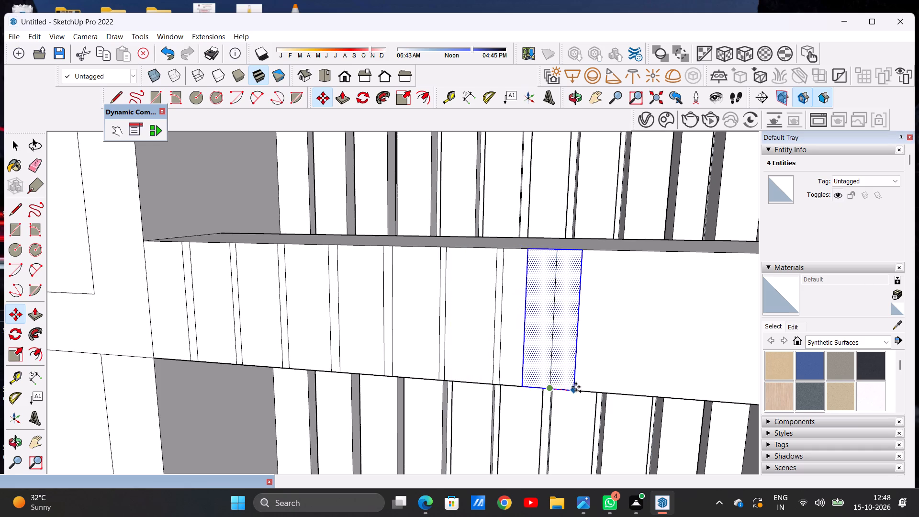
{"action": "left_click", "coordinate": [609, 388]}
{"action": "scroll", "coordinate": [493, 361], "scroll_direction": "down", "scroll_amount": 4}
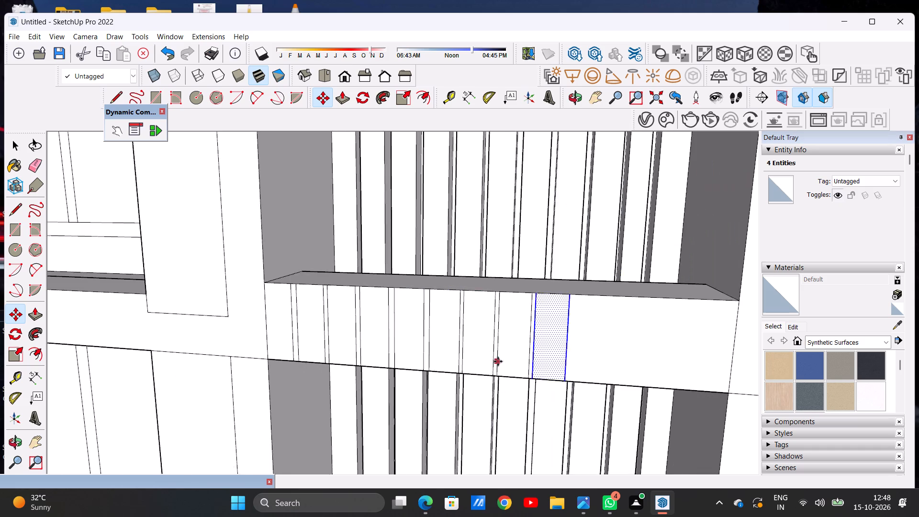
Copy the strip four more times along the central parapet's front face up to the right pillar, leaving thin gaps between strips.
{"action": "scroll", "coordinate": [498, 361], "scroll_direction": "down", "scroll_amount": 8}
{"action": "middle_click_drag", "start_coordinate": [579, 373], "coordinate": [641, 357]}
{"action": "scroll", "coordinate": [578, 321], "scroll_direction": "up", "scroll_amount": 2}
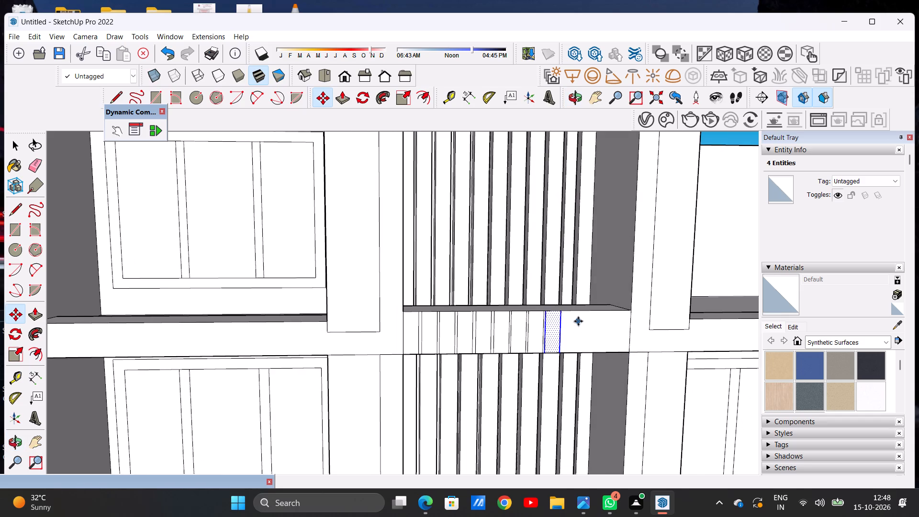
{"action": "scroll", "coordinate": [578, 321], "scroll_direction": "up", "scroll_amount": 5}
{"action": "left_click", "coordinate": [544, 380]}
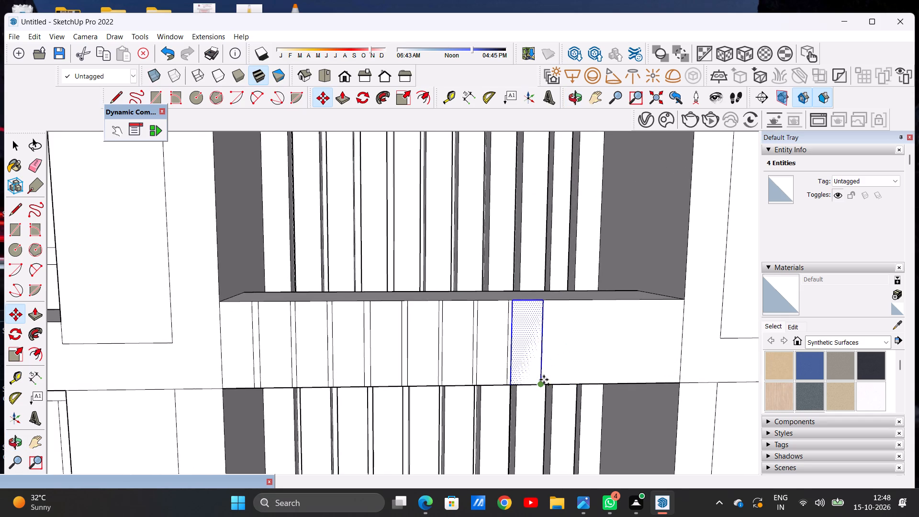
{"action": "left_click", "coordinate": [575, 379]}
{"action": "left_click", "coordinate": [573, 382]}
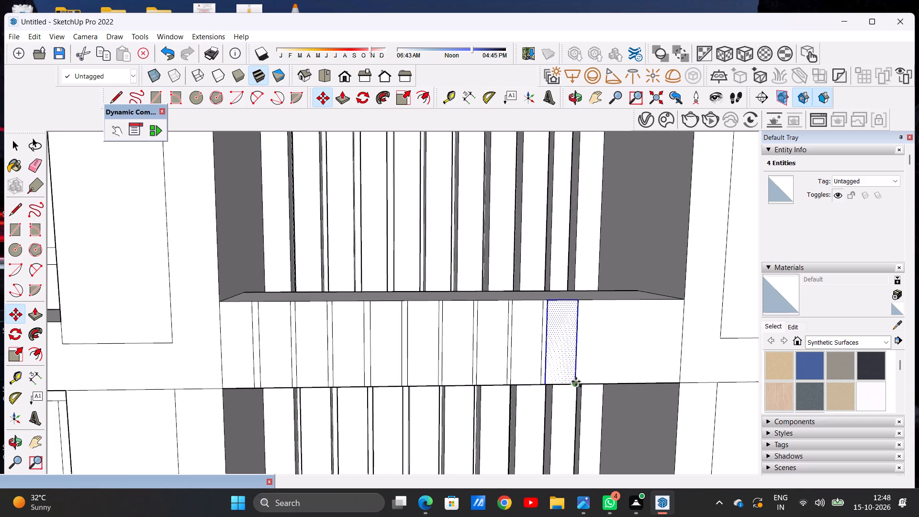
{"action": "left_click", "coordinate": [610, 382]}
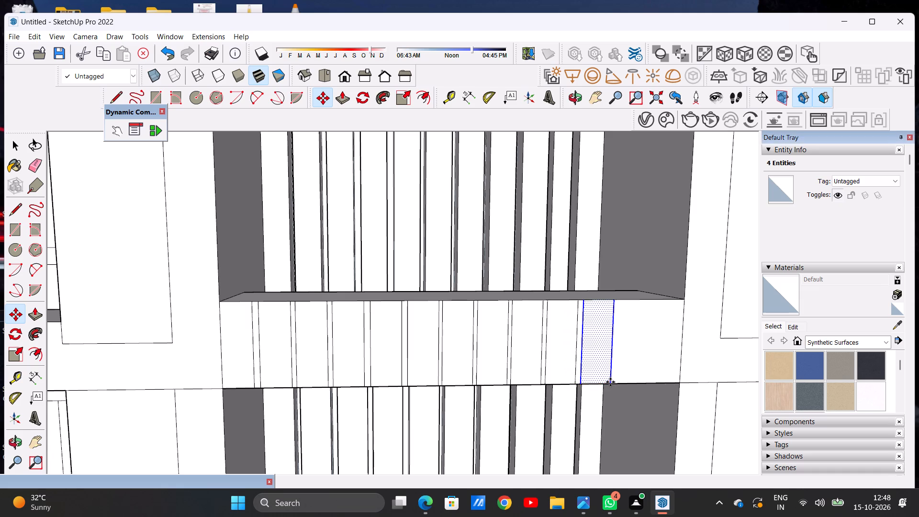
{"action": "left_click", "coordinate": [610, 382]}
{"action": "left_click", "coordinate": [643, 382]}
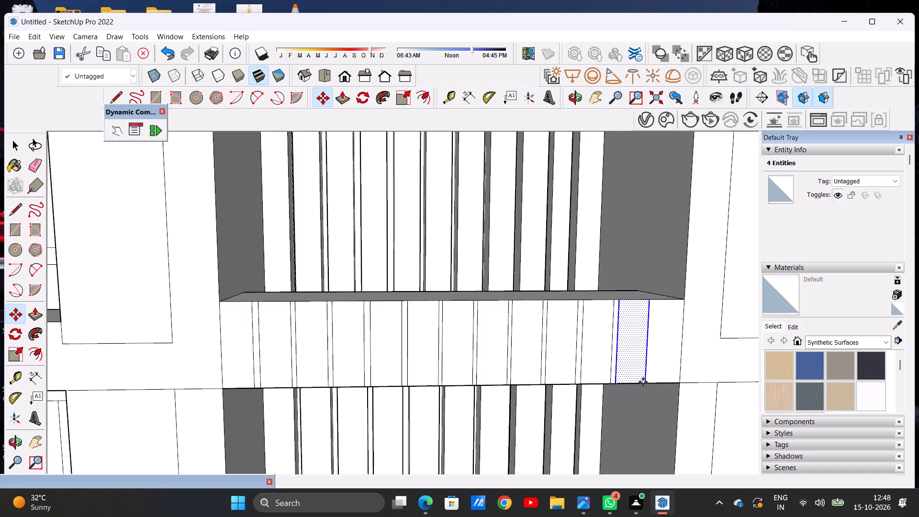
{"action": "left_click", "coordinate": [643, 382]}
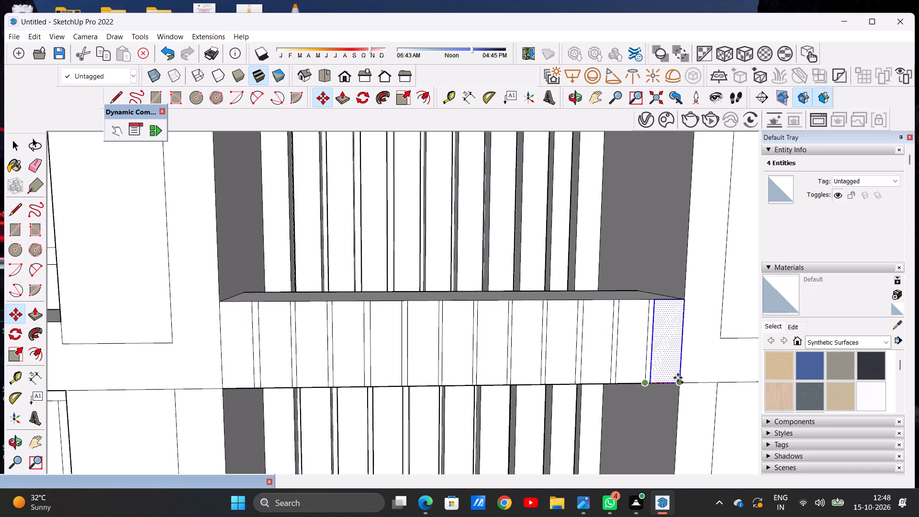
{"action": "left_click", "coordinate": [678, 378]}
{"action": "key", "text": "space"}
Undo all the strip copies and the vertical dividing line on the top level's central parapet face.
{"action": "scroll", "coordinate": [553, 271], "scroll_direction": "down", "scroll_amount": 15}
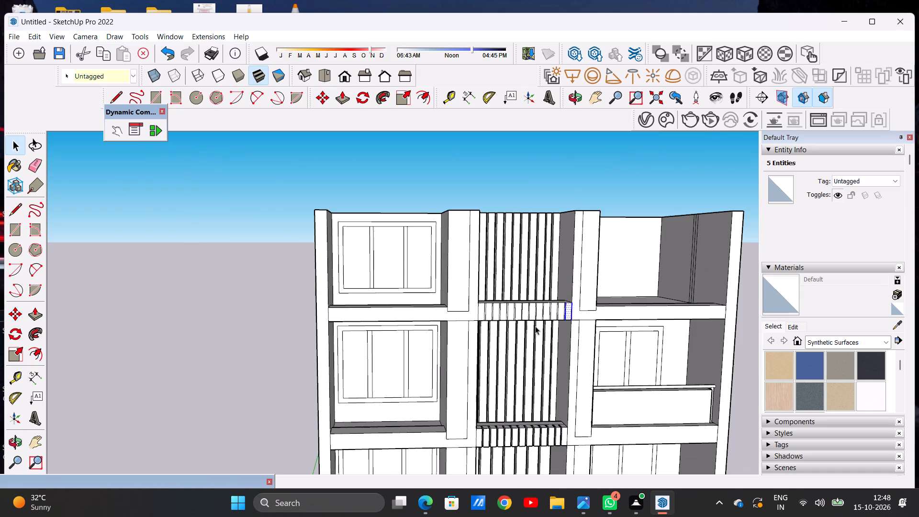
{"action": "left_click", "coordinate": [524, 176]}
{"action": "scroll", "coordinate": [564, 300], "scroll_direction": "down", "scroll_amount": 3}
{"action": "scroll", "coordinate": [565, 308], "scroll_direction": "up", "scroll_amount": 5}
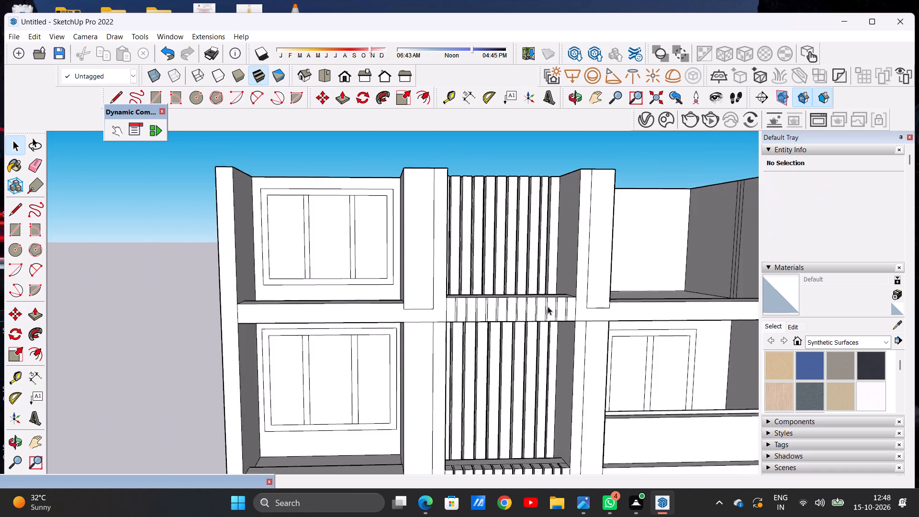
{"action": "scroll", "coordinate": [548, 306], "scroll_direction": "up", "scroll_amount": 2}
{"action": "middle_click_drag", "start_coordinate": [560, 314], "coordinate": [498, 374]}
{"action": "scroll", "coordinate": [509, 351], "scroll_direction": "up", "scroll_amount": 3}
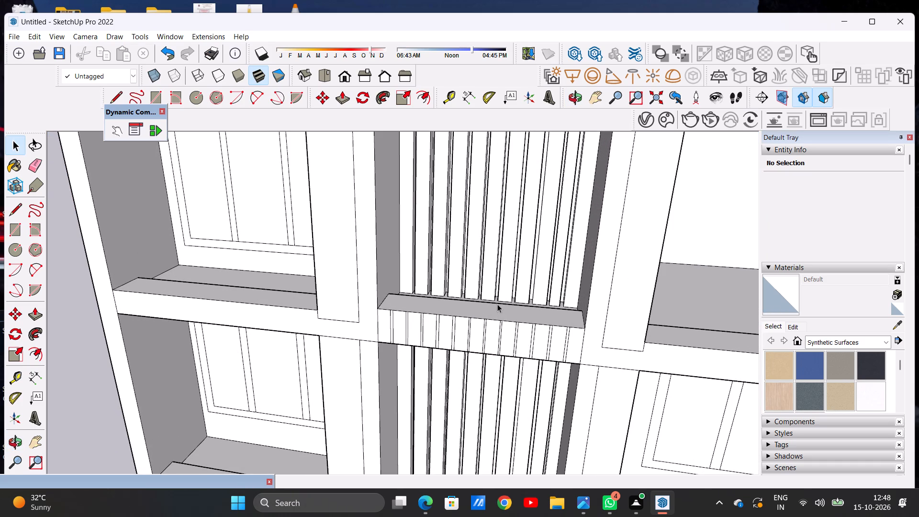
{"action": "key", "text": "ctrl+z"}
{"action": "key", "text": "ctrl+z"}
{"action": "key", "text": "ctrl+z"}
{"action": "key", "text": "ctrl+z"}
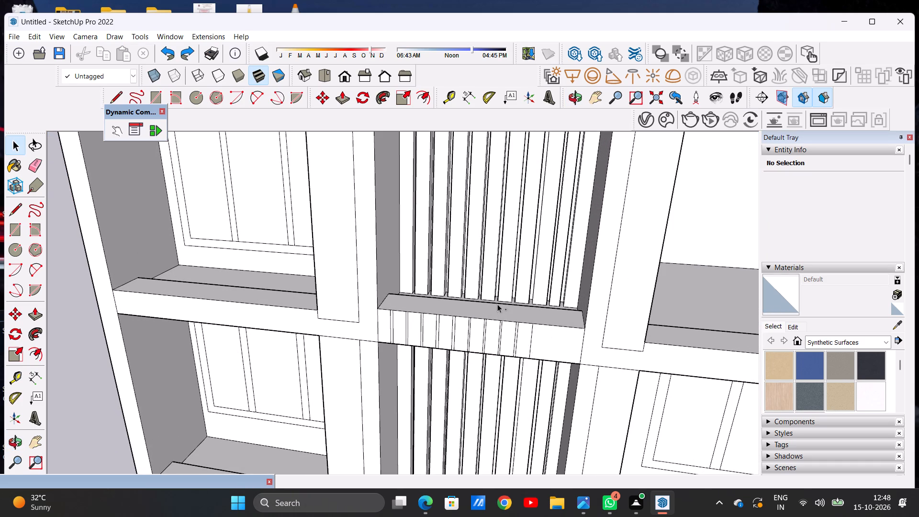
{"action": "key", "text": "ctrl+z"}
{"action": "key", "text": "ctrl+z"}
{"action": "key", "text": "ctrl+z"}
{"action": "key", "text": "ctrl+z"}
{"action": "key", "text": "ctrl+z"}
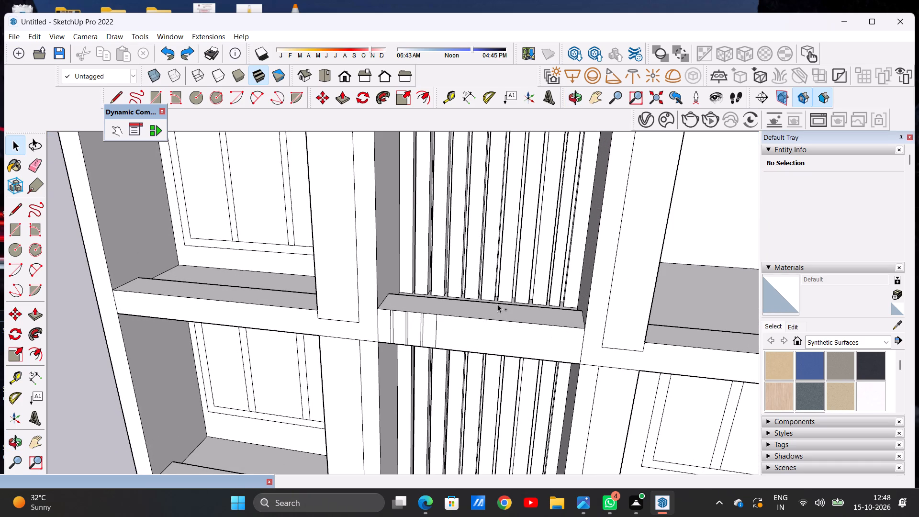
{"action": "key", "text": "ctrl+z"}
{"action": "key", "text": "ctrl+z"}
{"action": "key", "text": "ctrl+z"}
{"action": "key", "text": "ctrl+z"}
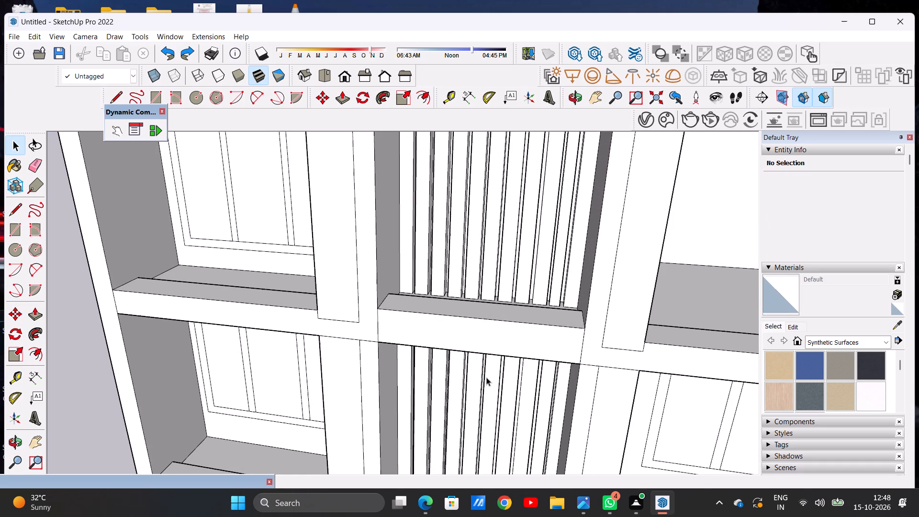
Push the central parapet's front face slightly inward so it sits recessed behind the pillar faces.
{"action": "key", "text": "space"}
{"action": "scroll", "coordinate": [456, 410], "scroll_direction": "down", "scroll_amount": 6}
{"action": "middle_click_drag", "start_coordinate": [450, 381], "coordinate": [463, 368]}
{"action": "scroll", "coordinate": [447, 356], "scroll_direction": "up", "scroll_amount": 14}
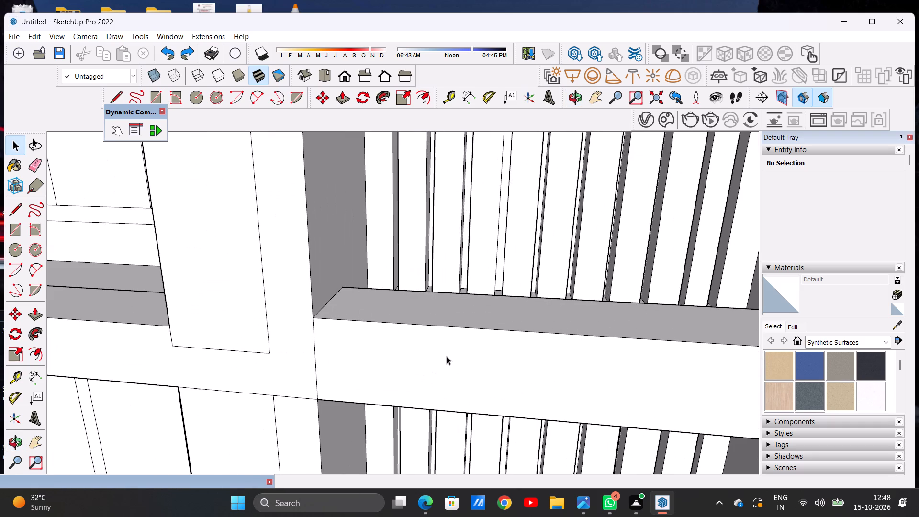
{"action": "key", "text": "p"}
{"action": "scroll", "coordinate": [430, 360], "scroll_direction": "down", "scroll_amount": 3}
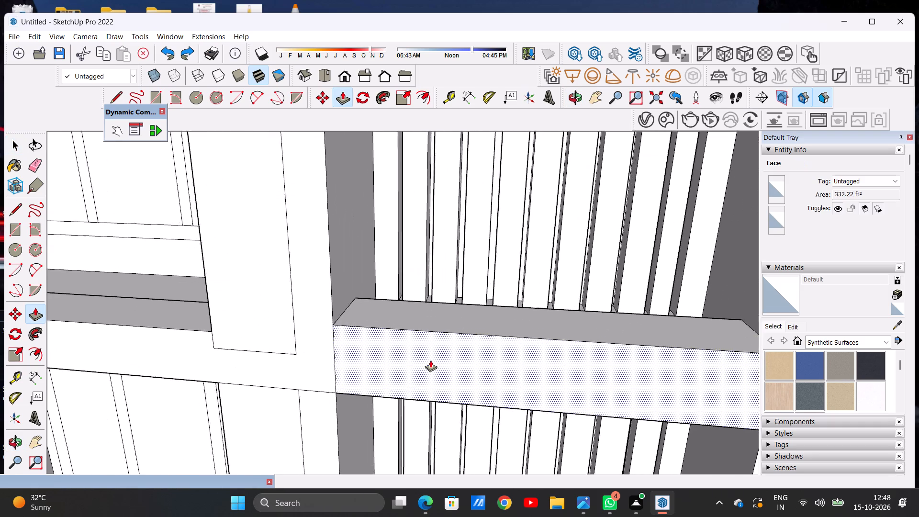
{"action": "scroll", "coordinate": [430, 360], "scroll_direction": "down", "scroll_amount": 1}
{"action": "scroll", "coordinate": [360, 331], "scroll_direction": "up", "scroll_amount": 13}
{"action": "left_click", "coordinate": [363, 339]}
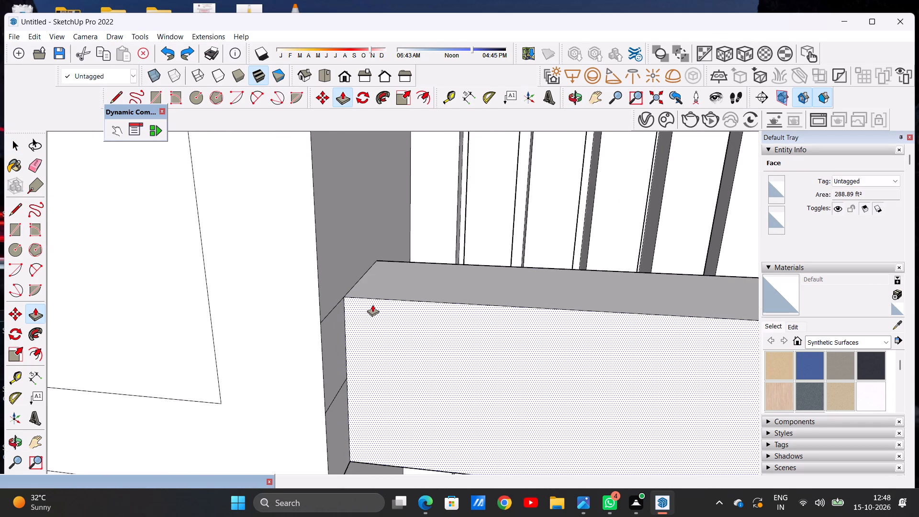
{"action": "left_click", "coordinate": [372, 304]}
{"action": "key", "text": "space"}
Erase the short horizontal edges on the pillars' inner side faces at both ends of the recessed central parapet.
{"action": "scroll", "coordinate": [372, 304], "scroll_direction": "down", "scroll_amount": 16}
{"action": "middle_click_drag", "start_coordinate": [412, 324], "coordinate": [323, 297]}
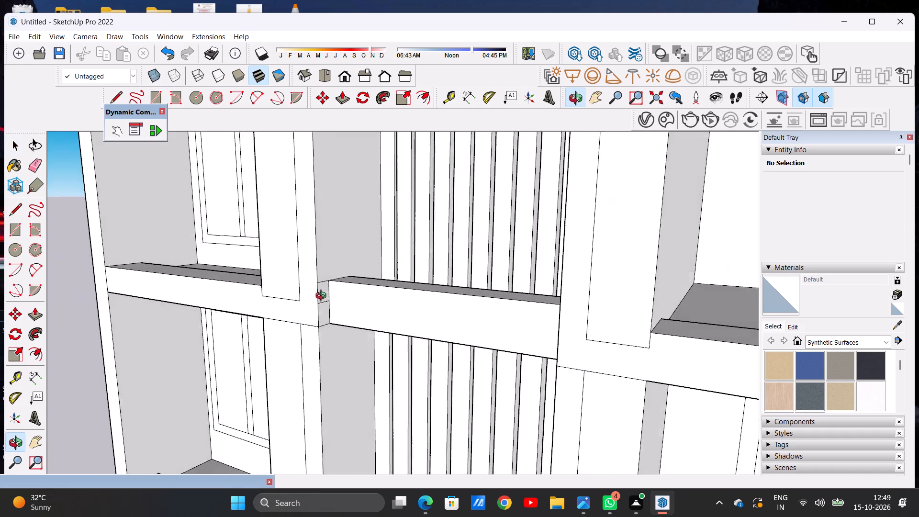
{"action": "middle_click_drag", "start_coordinate": [323, 297], "coordinate": [312, 309]}
{"action": "scroll", "coordinate": [324, 307], "scroll_direction": "up", "scroll_amount": 18}
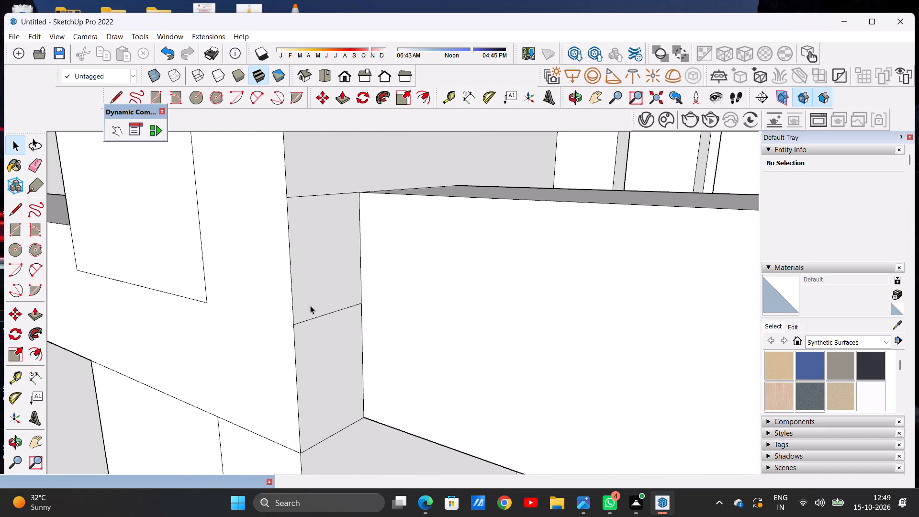
{"action": "key", "text": "e"}
{"action": "left_click_drag", "start_coordinate": [323, 295], "coordinate": [324, 329]}
{"action": "scroll", "coordinate": [365, 322], "scroll_direction": "down", "scroll_amount": 18}
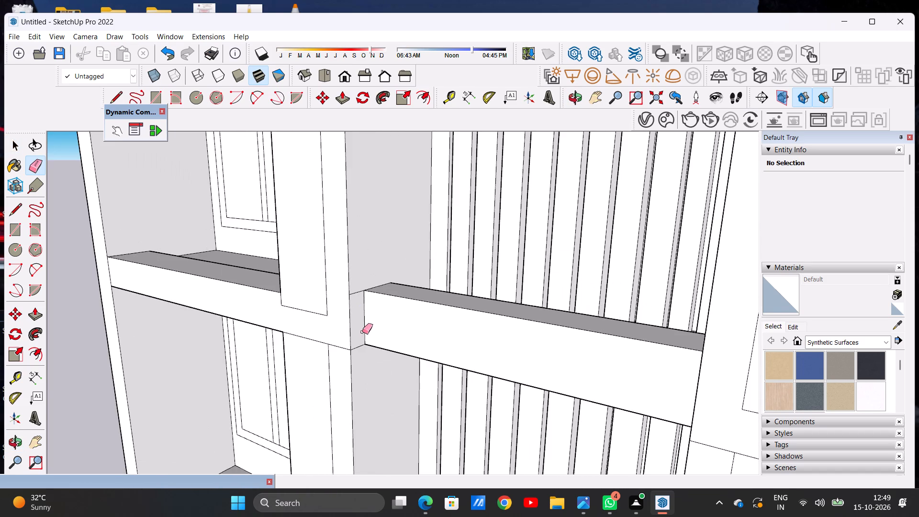
{"action": "middle_click_drag", "start_coordinate": [364, 333], "coordinate": [598, 321]}
{"action": "scroll", "coordinate": [612, 301], "scroll_direction": "up", "scroll_amount": 12}
{"action": "left_click_drag", "start_coordinate": [654, 270], "coordinate": [653, 271]}
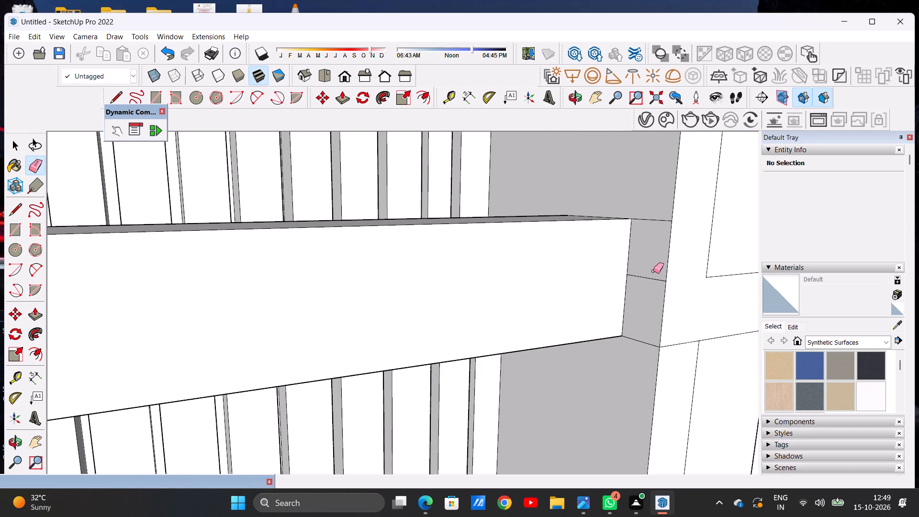
{"action": "left_click_drag", "start_coordinate": [653, 271], "coordinate": [643, 285]}
{"action": "key", "text": "space"}
Draw a vertical line across the recessed parapet's front face near its left end, from top edge to bottom edge.
{"action": "scroll", "coordinate": [600, 290], "scroll_direction": "down", "scroll_amount": 12}
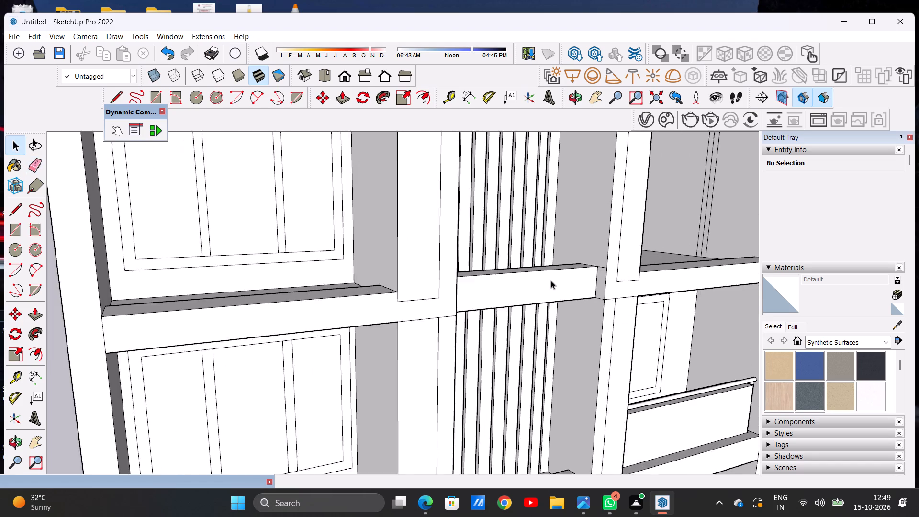
{"action": "scroll", "coordinate": [551, 281], "scroll_direction": "down", "scroll_amount": 13}
{"action": "middle_click_drag", "start_coordinate": [529, 300], "coordinate": [414, 304]}
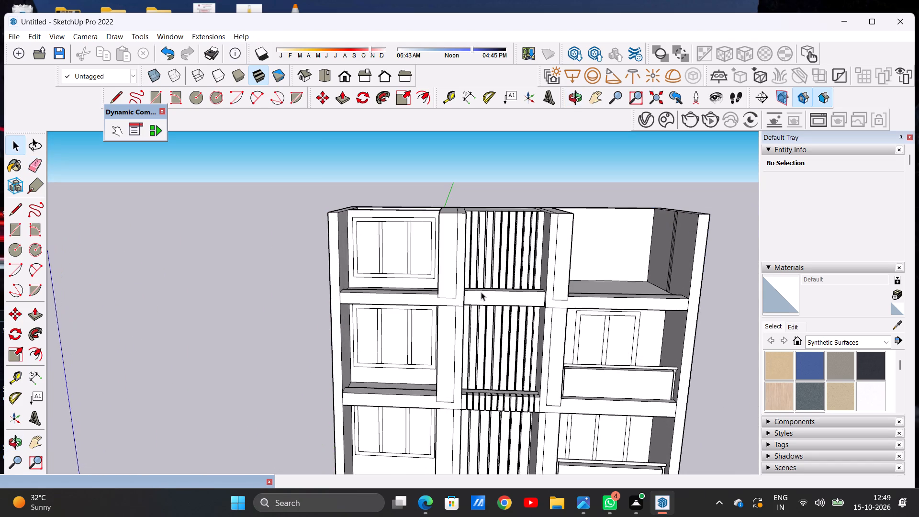
{"action": "scroll", "coordinate": [488, 291], "scroll_direction": "up", "scroll_amount": 15}
{"action": "middle_click_drag", "start_coordinate": [462, 309], "coordinate": [478, 293]}
{"action": "scroll", "coordinate": [493, 310], "scroll_direction": "up", "scroll_amount": 8}
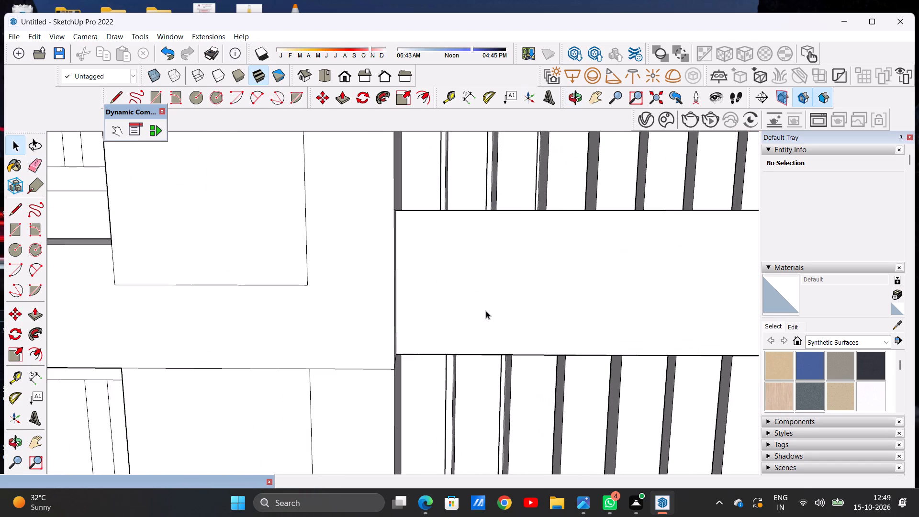
{"action": "scroll", "coordinate": [484, 310], "scroll_direction": "up", "scroll_amount": 4}
{"action": "key", "text": "l"}
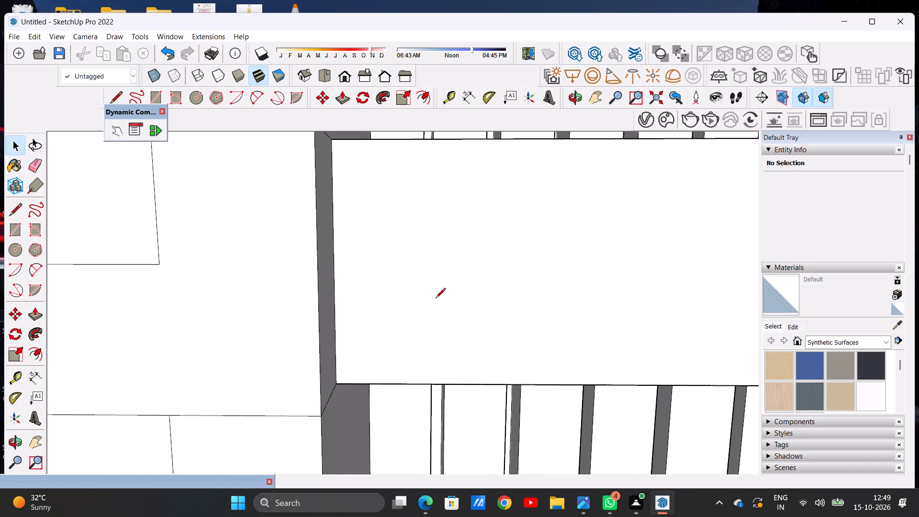
{"action": "scroll", "coordinate": [436, 294], "scroll_direction": "down", "scroll_amount": 5}
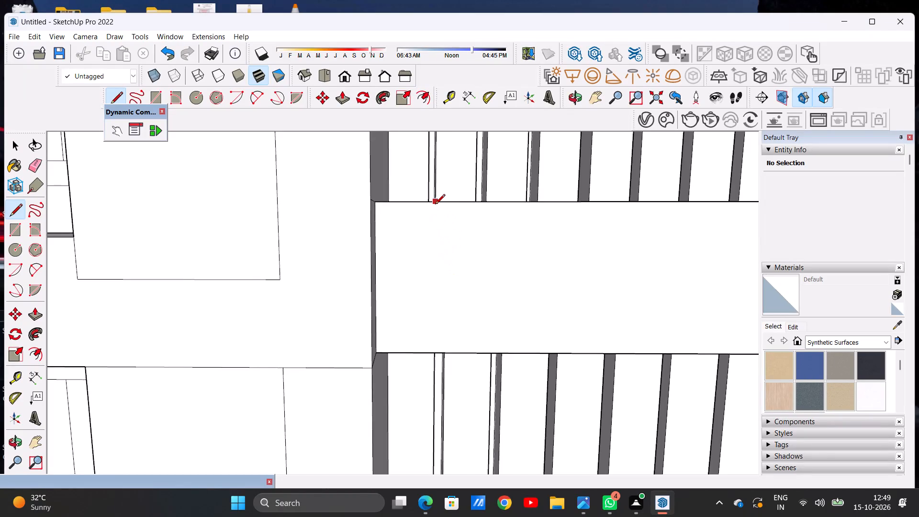
{"action": "left_click", "coordinate": [435, 205]}
{"action": "left_click", "coordinate": [437, 350]}
{"action": "key", "text": "space"}
Copy the narrow end strip of the recessed parapet's front face twice to the right, leaving a thin gap between strips.
{"action": "scroll", "coordinate": [440, 358], "scroll_direction": "down", "scroll_amount": 10}
{"action": "scroll", "coordinate": [525, 341], "scroll_direction": "up", "scroll_amount": 7}
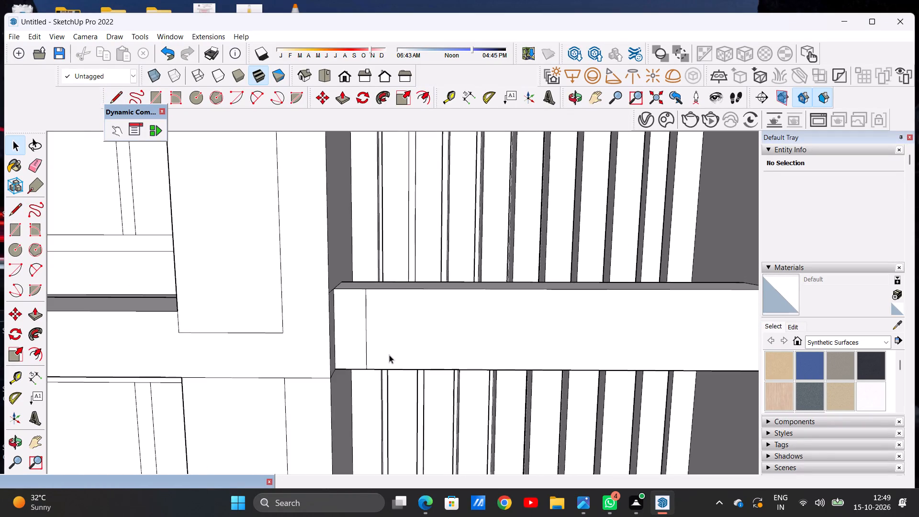
{"action": "double_click", "coordinate": [350, 348]}
{"action": "key", "text": "m"}
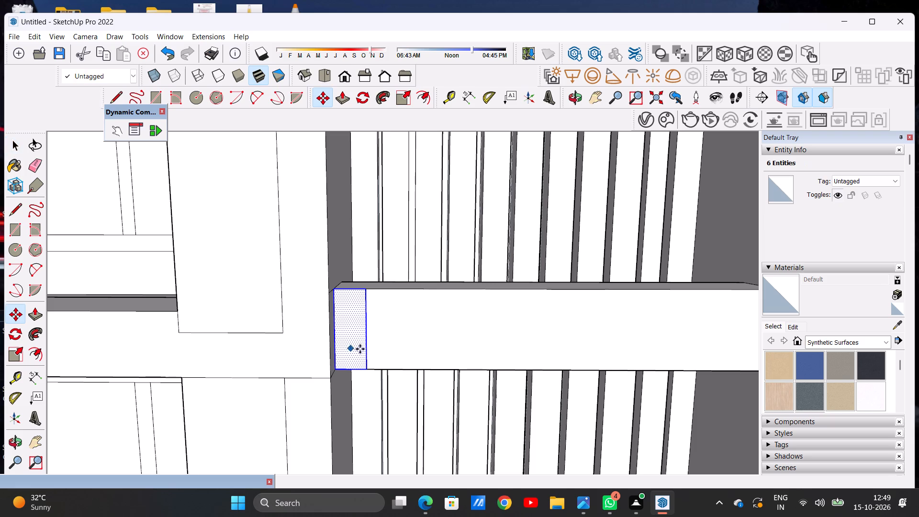
{"action": "left_click", "coordinate": [370, 369]}
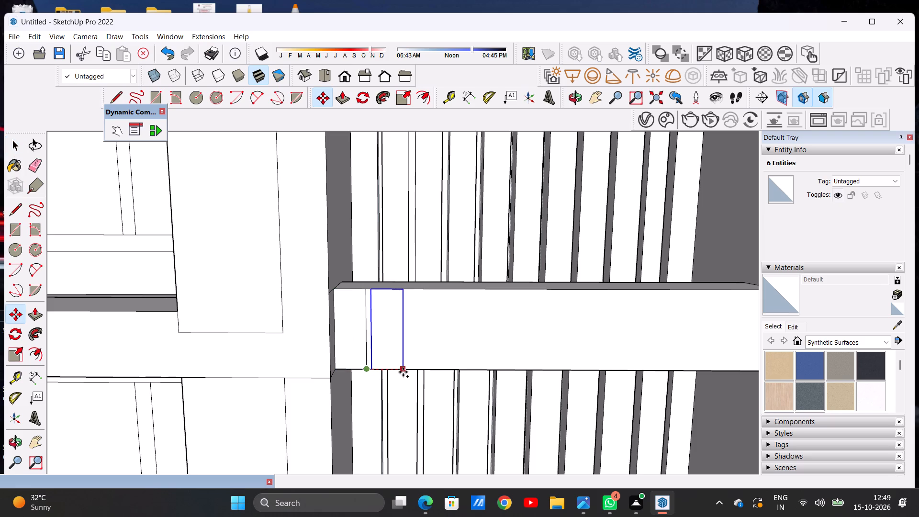
{"action": "left_click", "coordinate": [403, 372]}
{"action": "left_click", "coordinate": [403, 370]}
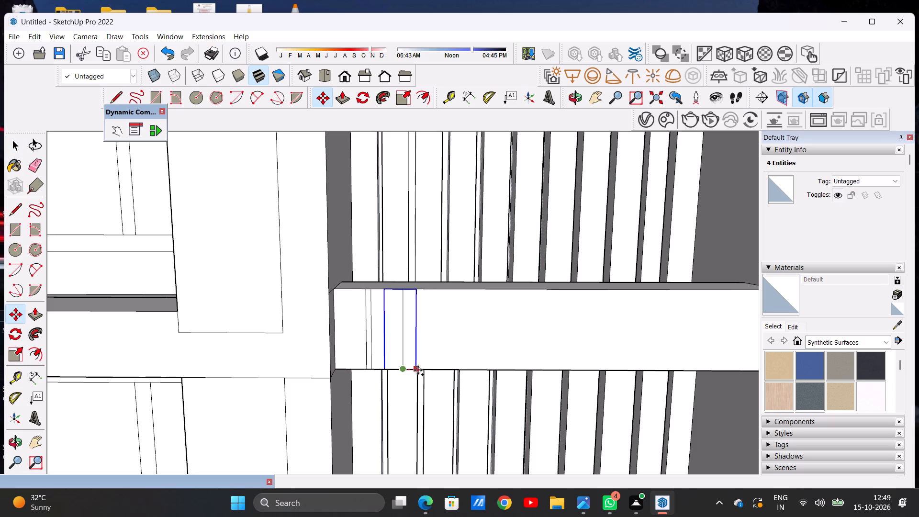
{"action": "left_click", "coordinate": [440, 373]}
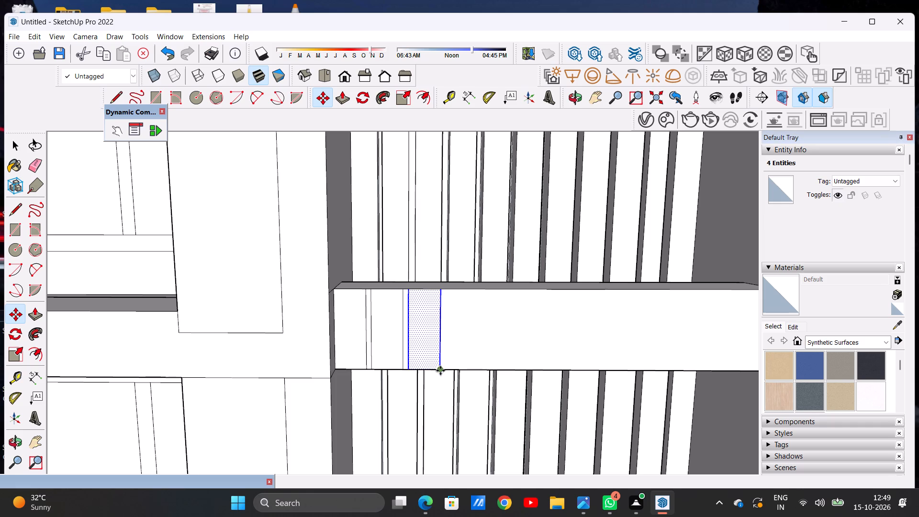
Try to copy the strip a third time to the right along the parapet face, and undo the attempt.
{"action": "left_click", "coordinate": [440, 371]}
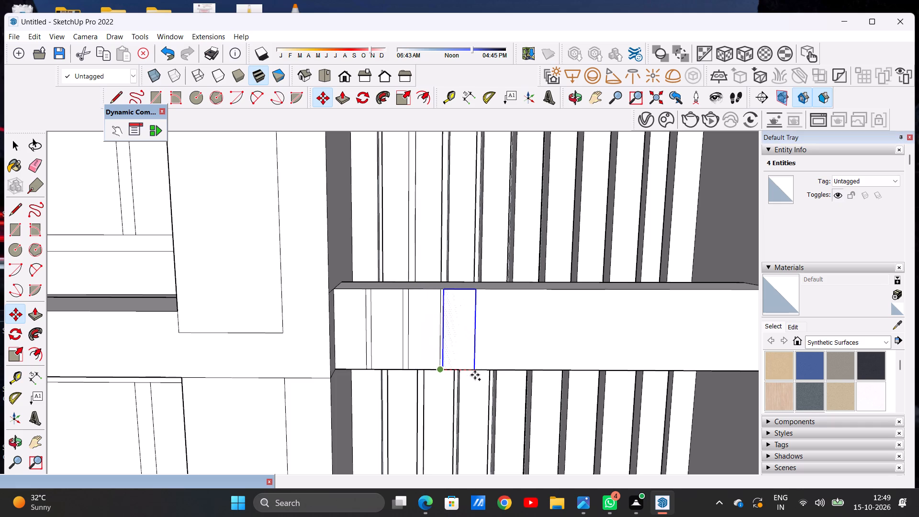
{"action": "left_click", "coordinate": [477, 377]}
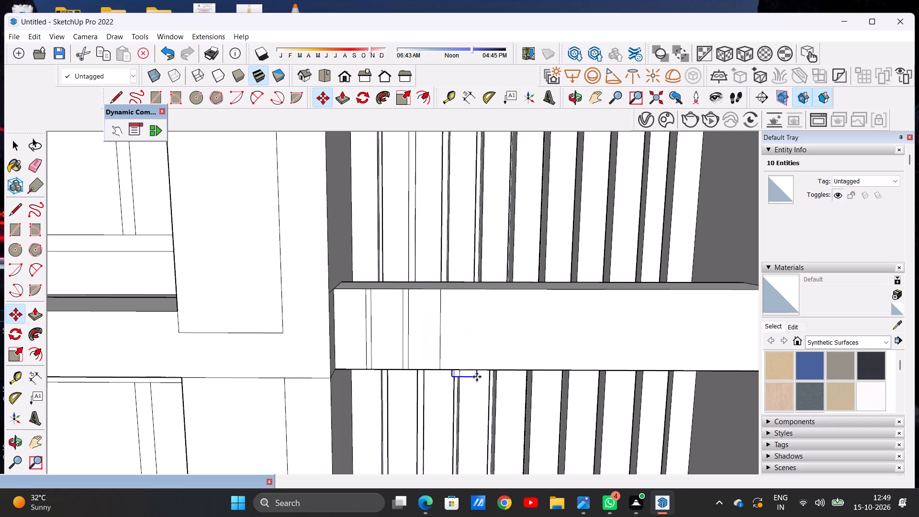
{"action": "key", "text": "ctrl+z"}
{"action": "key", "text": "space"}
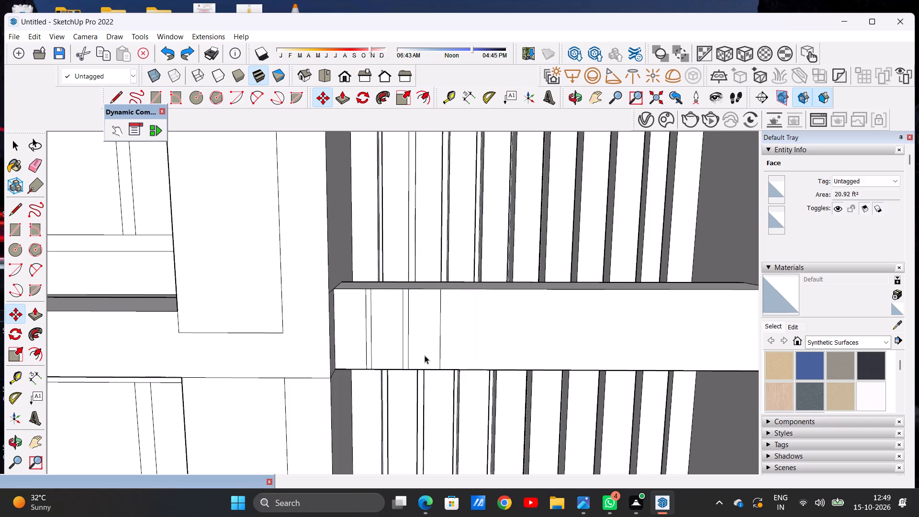
Copy the last strip on the recessed central parapet's front face five times toward its right end, keeping the thin gap between strips.
{"action": "double_click", "coordinate": [425, 355]}
{"action": "key", "text": "m"}
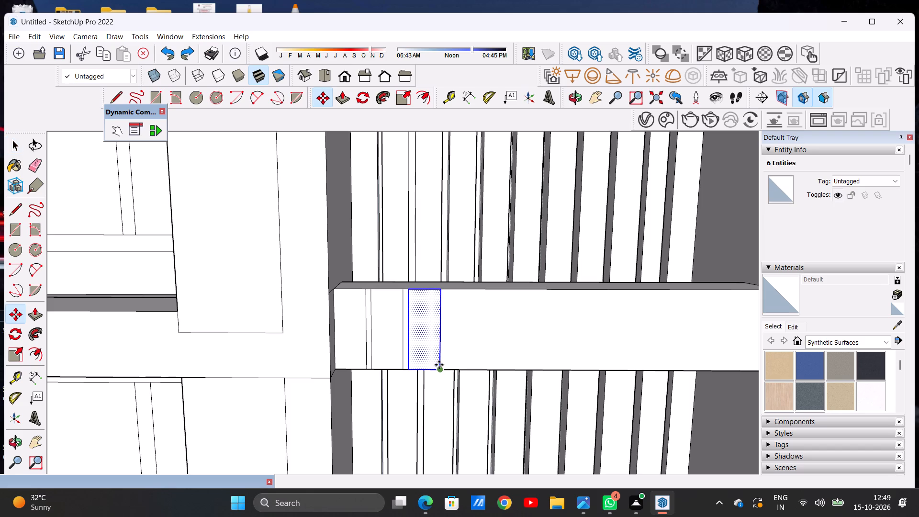
{"action": "left_click", "coordinate": [439, 365]}
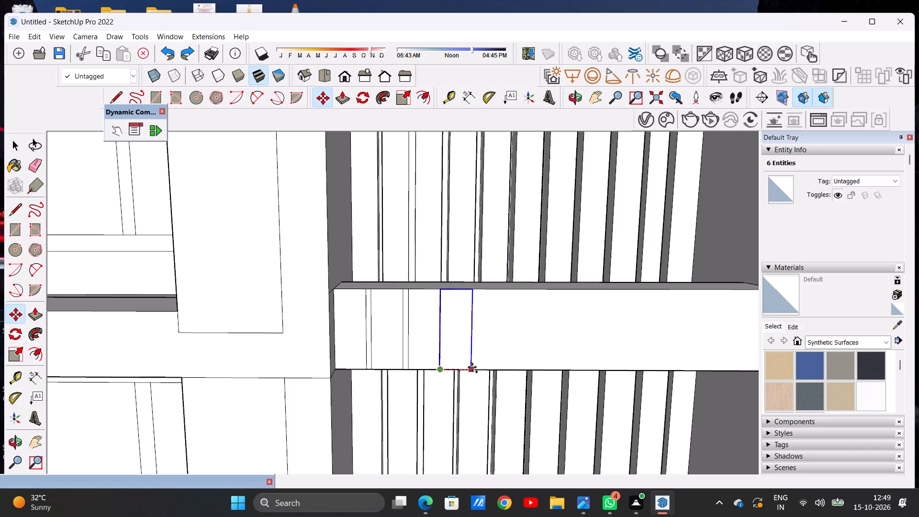
{"action": "left_click", "coordinate": [477, 369]}
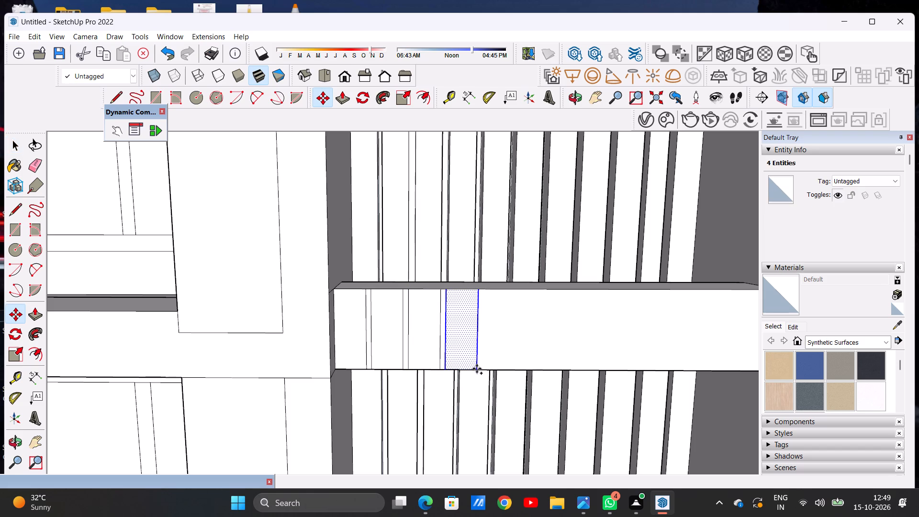
{"action": "left_click", "coordinate": [477, 369]}
{"action": "left_click", "coordinate": [514, 374]}
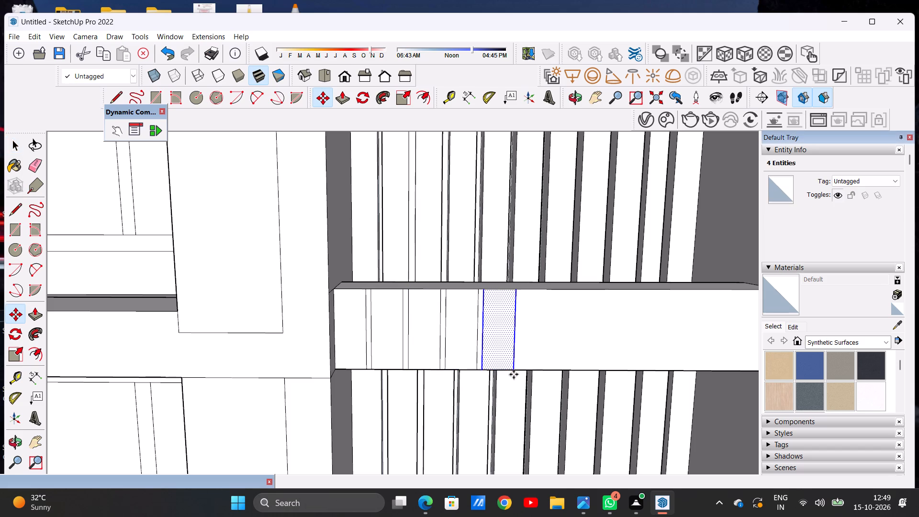
{"action": "left_click", "coordinate": [514, 374]}
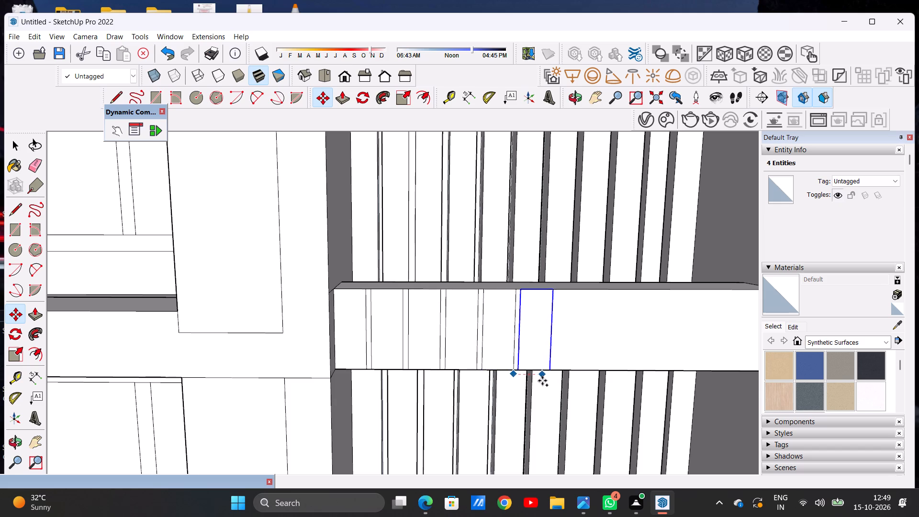
{"action": "left_click", "coordinate": [542, 381]}
{"action": "left_click", "coordinate": [549, 372]}
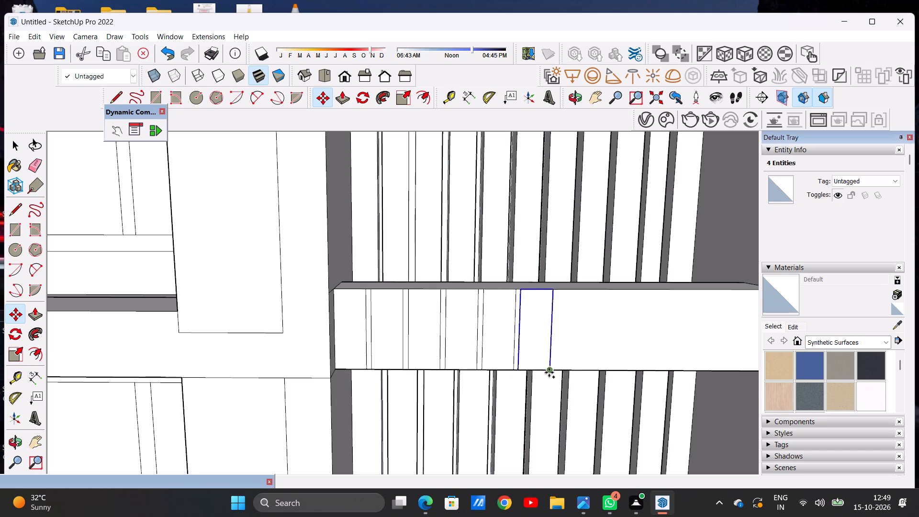
{"action": "left_click", "coordinate": [586, 373]}
{"action": "left_click", "coordinate": [586, 372]}
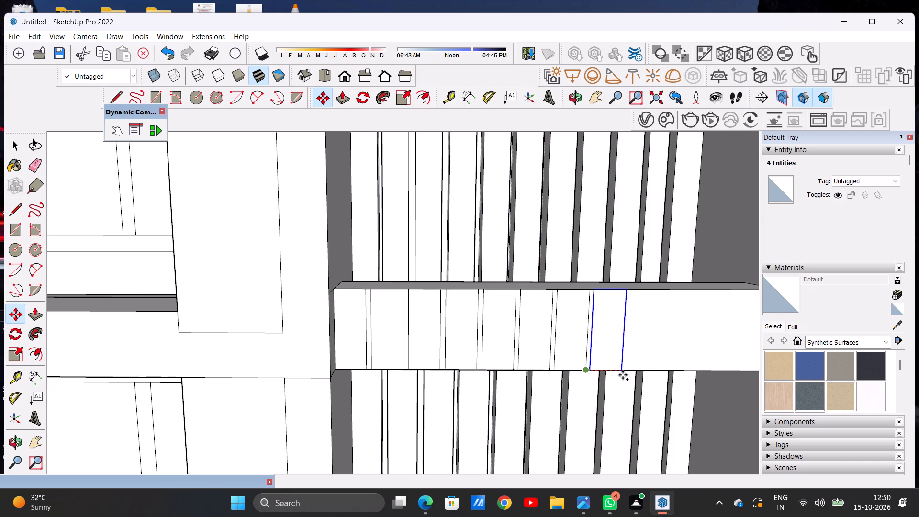
{"action": "left_click", "coordinate": [623, 375]}
Copy the strip four more times along the parapet face with the same thin gap, ending the last one at its right end.
{"action": "scroll", "coordinate": [446, 358], "scroll_direction": "down", "scroll_amount": 7}
{"action": "scroll", "coordinate": [509, 340], "scroll_direction": "up", "scroll_amount": 6}
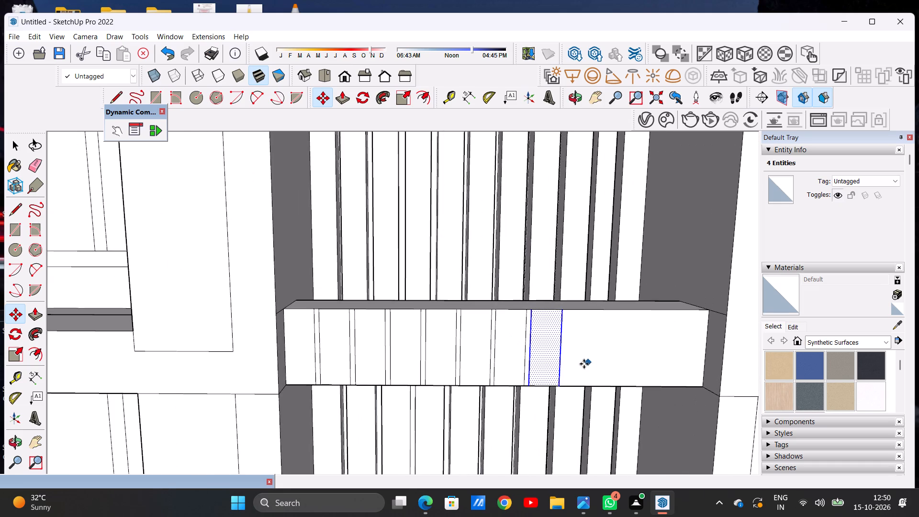
{"action": "left_click", "coordinate": [561, 386]}
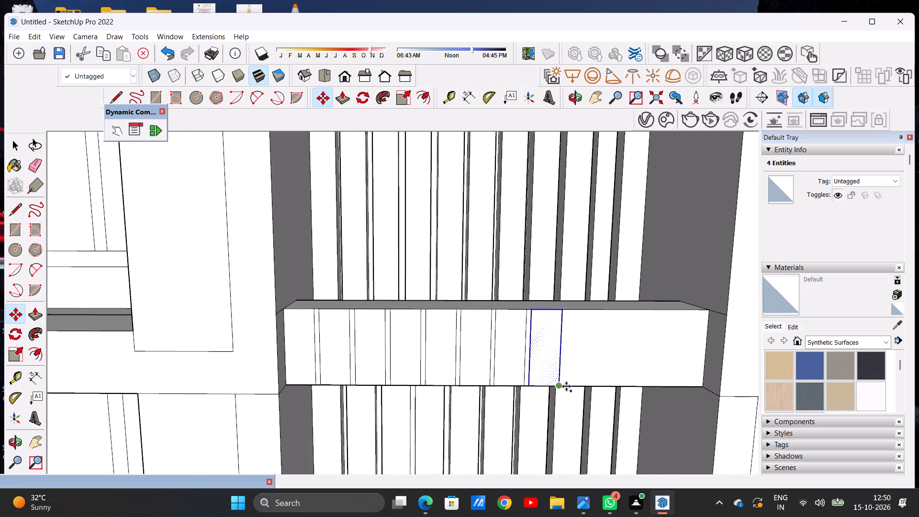
{"action": "left_click", "coordinate": [594, 386]}
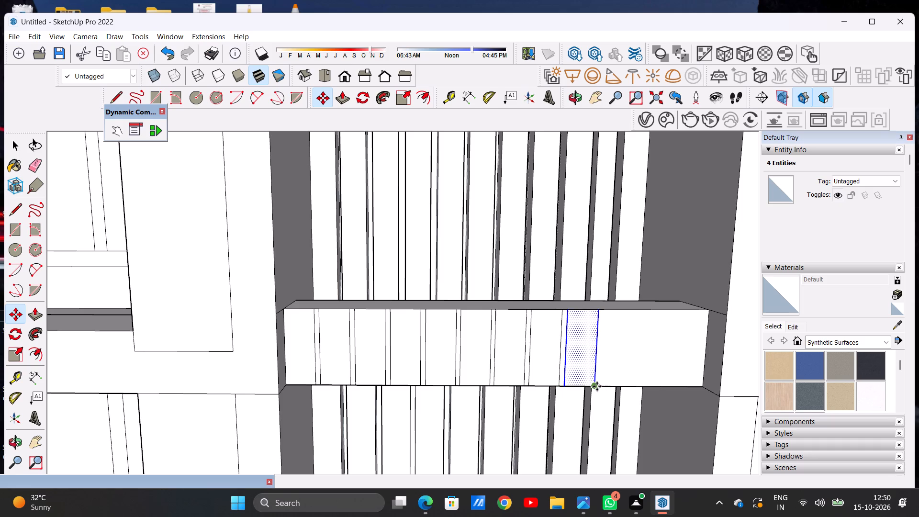
{"action": "left_click", "coordinate": [597, 386]}
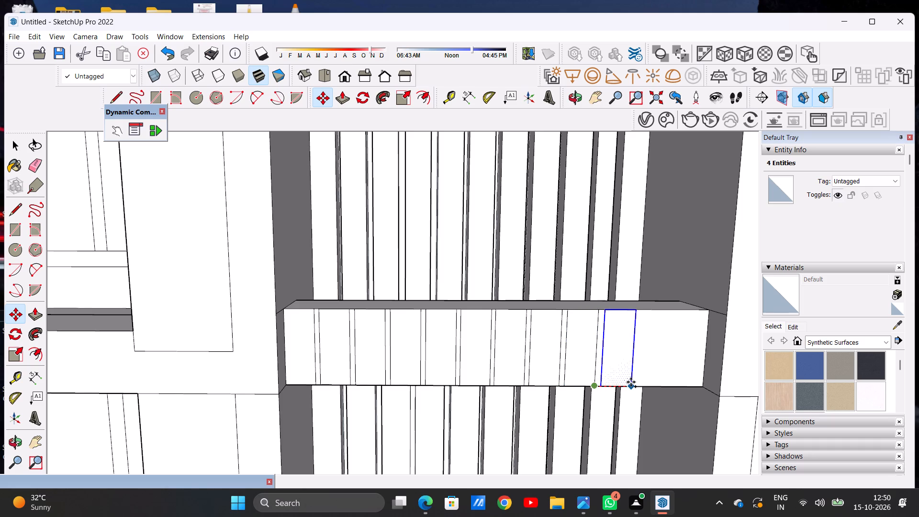
{"action": "left_click", "coordinate": [630, 381]}
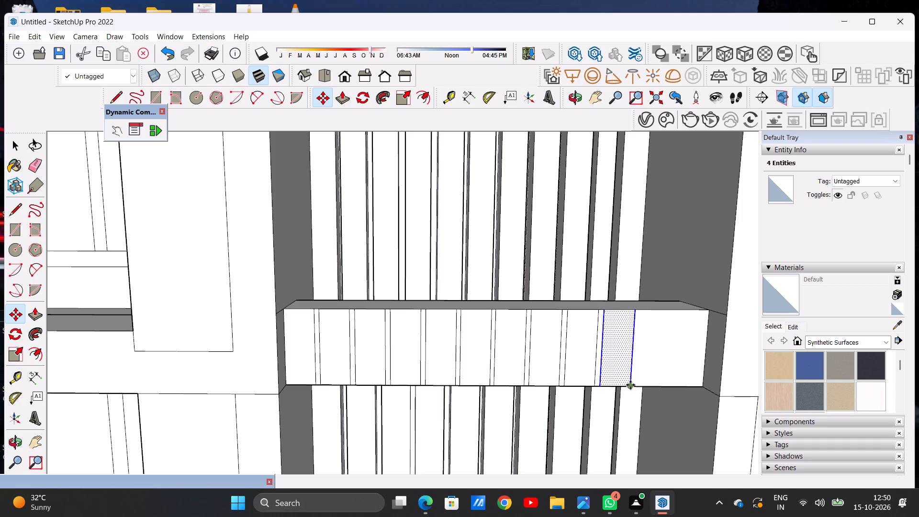
{"action": "left_click", "coordinate": [630, 385]}
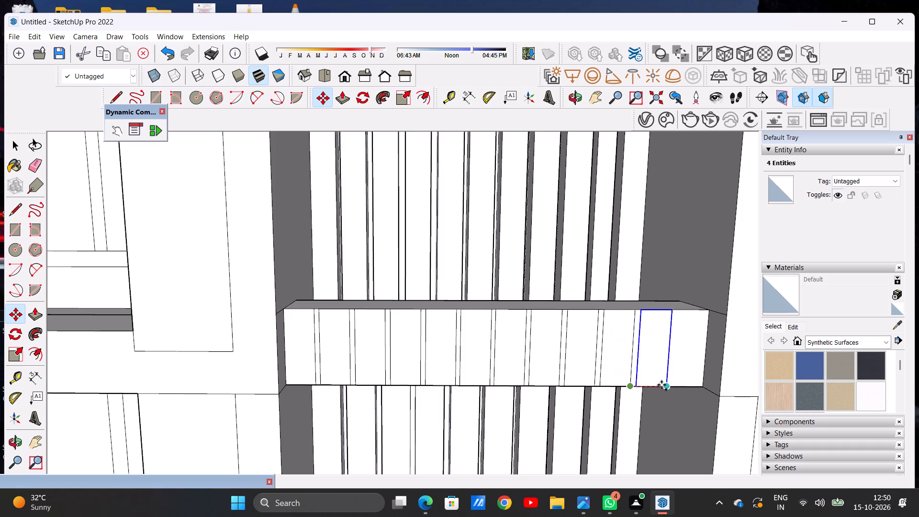
{"action": "left_click", "coordinate": [663, 385]}
{"action": "left_click", "coordinate": [663, 385]}
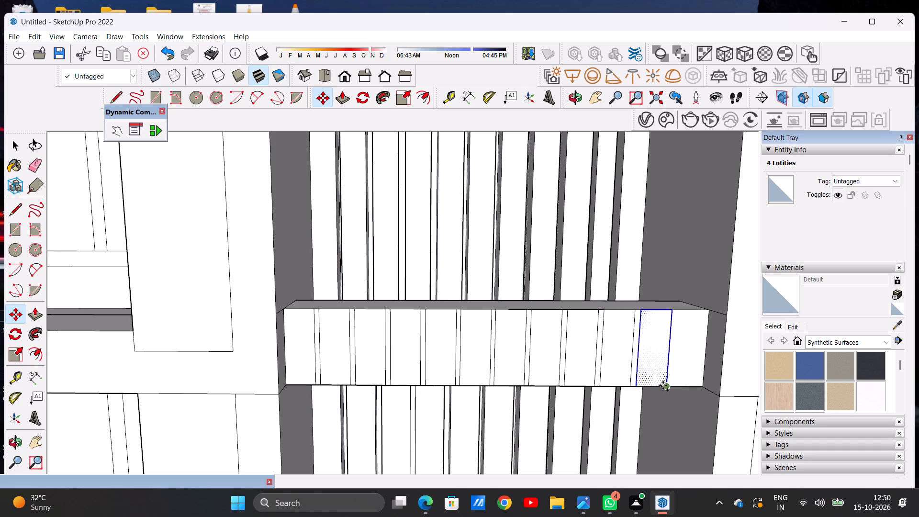
{"action": "left_click", "coordinate": [700, 388]}
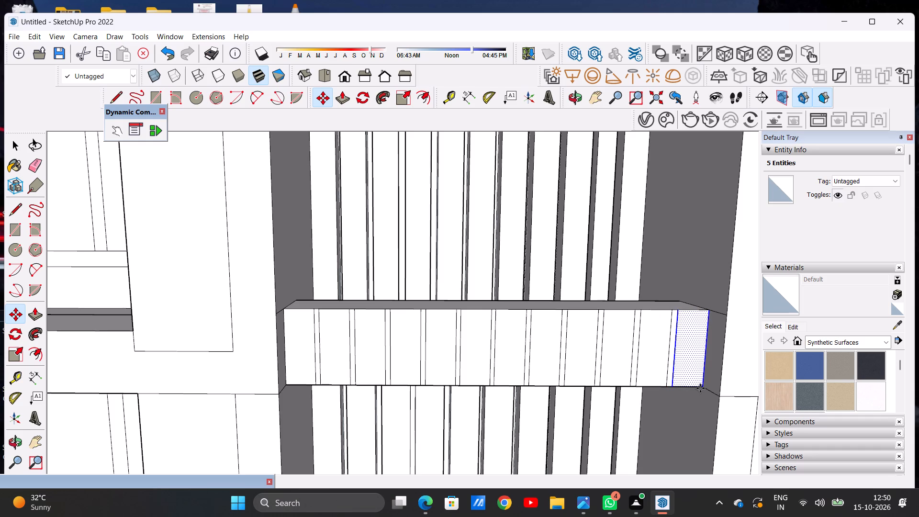
{"action": "key", "text": "space"}
{"action": "scroll", "coordinate": [620, 373], "scroll_direction": "down", "scroll_amount": 10}
{"action": "scroll", "coordinate": [538, 332], "scroll_direction": "down", "scroll_amount": 4}
{"action": "left_click", "coordinate": [527, 187]}
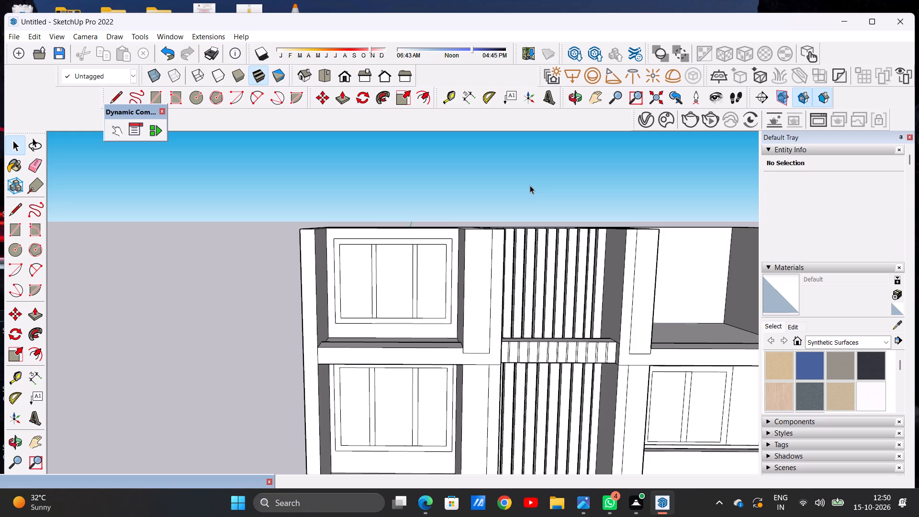
Push/Pull the first three strips at the parapet's left end outward, flush with the adjacent pillar's front face.
{"action": "scroll", "coordinate": [530, 185], "scroll_direction": "down", "scroll_amount": 5}
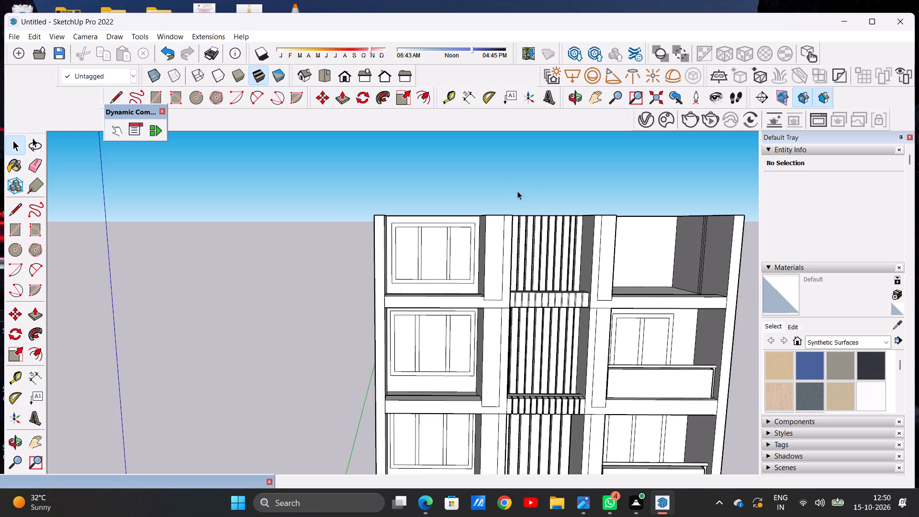
{"action": "scroll", "coordinate": [506, 196], "scroll_direction": "down", "scroll_amount": 6}
{"action": "scroll", "coordinate": [527, 268], "scroll_direction": "up", "scroll_amount": 7}
{"action": "middle_click_drag", "start_coordinate": [536, 258], "coordinate": [482, 325]}
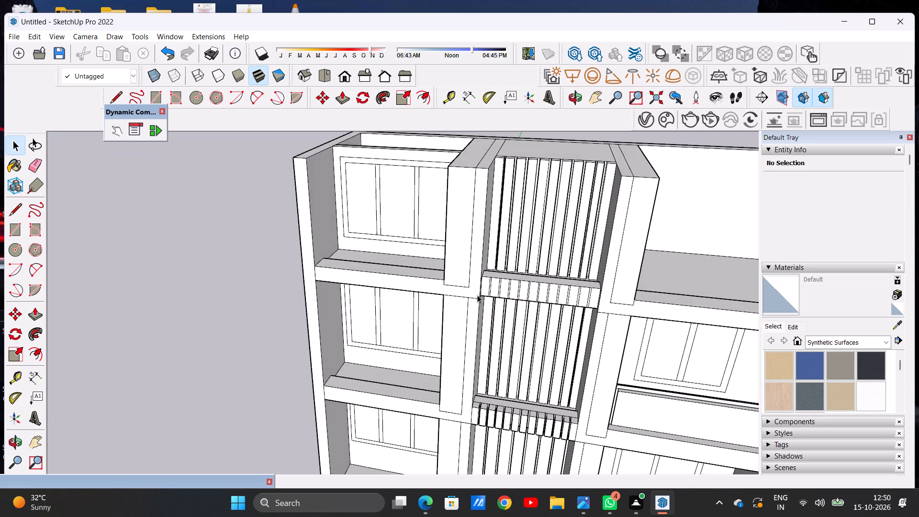
{"action": "scroll", "coordinate": [480, 290], "scroll_direction": "up", "scroll_amount": 6}
{"action": "middle_click_drag", "start_coordinate": [523, 289], "coordinate": [487, 287]}
{"action": "middle_click", "coordinate": [487, 287]}
{"action": "middle_click", "coordinate": [485, 288]}
{"action": "middle_click", "coordinate": [485, 288]}
{"action": "middle_click", "coordinate": [485, 288]}
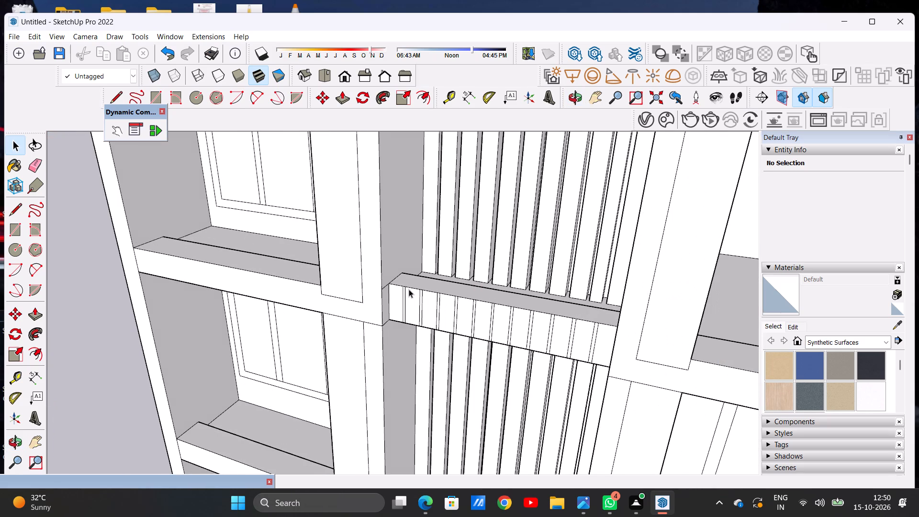
{"action": "scroll", "coordinate": [392, 294], "scroll_direction": "up", "scroll_amount": 6}
{"action": "key", "text": "p"}
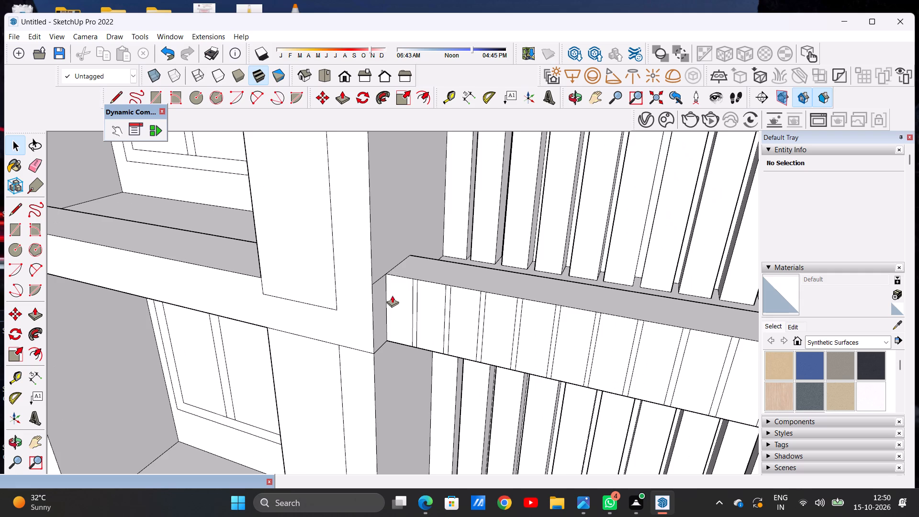
{"action": "scroll", "coordinate": [395, 291], "scroll_direction": "up", "scroll_amount": 5}
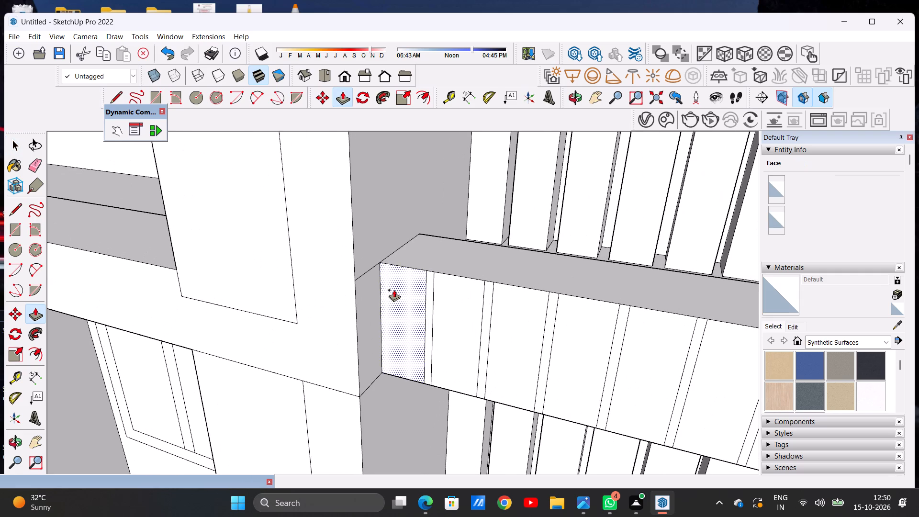
{"action": "left_click", "coordinate": [394, 290]}
{"action": "left_click", "coordinate": [358, 281]}
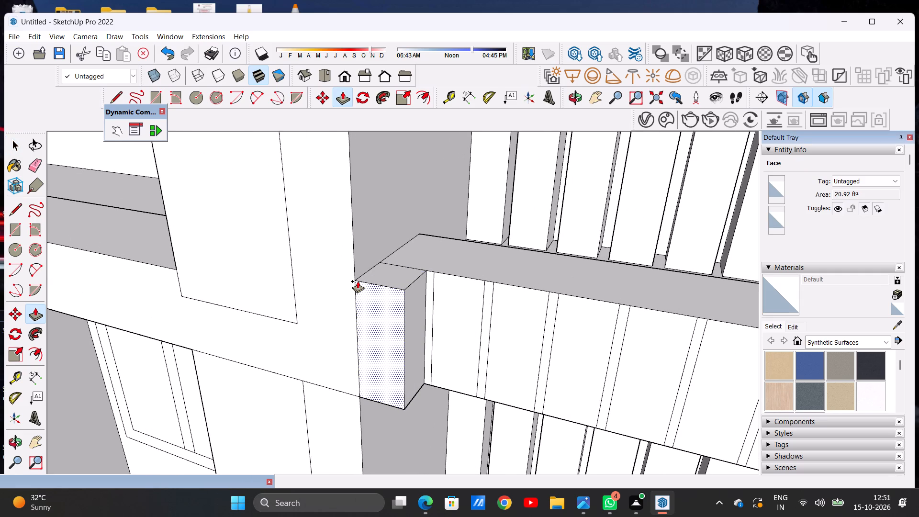
{"action": "left_click", "coordinate": [448, 285]}
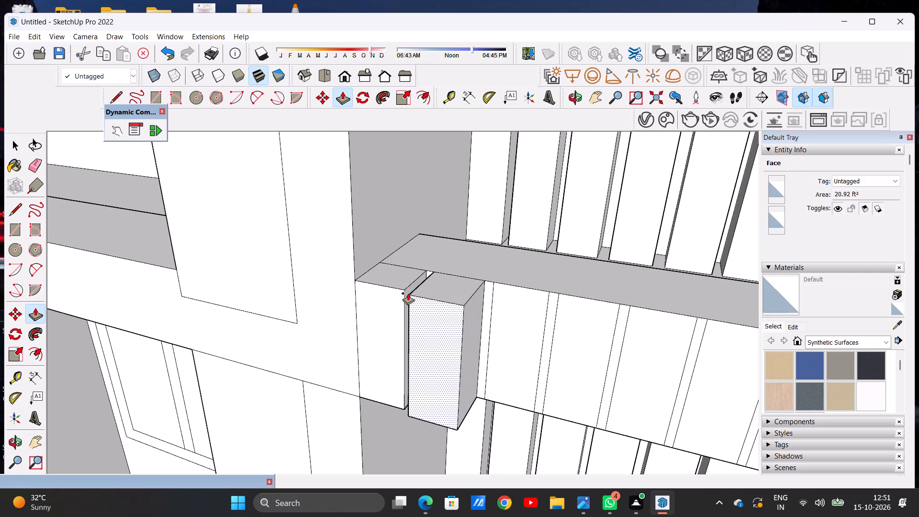
{"action": "left_click", "coordinate": [406, 290]}
{"action": "left_click", "coordinate": [506, 301]}
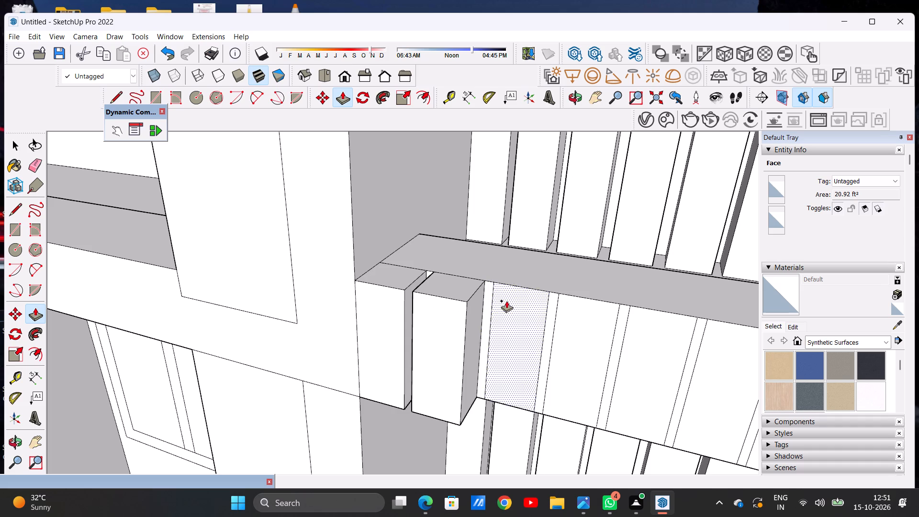
{"action": "left_click", "coordinate": [467, 303]}
Push/Pull the fourth and fifth parapet strips outward, flush with the fronts of the strips already extruded.
{"action": "scroll", "coordinate": [492, 301], "scroll_direction": "down", "scroll_amount": 8}
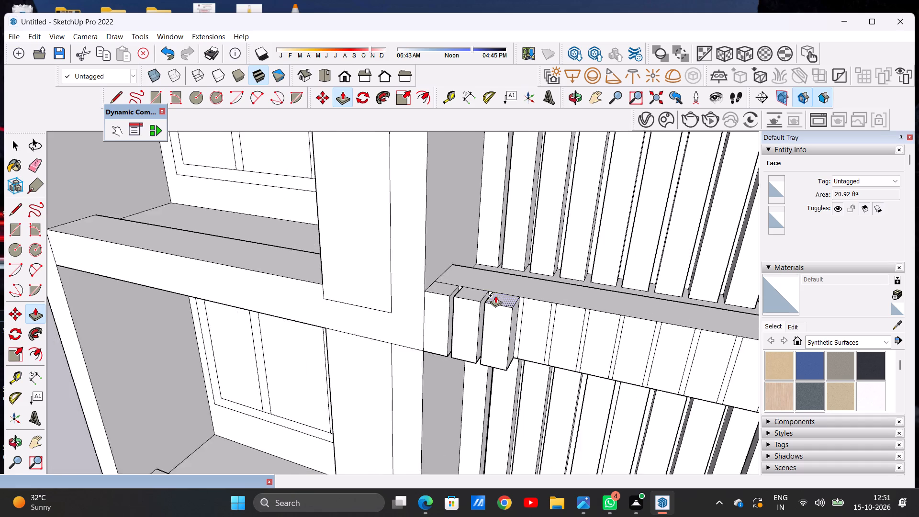
{"action": "scroll", "coordinate": [495, 295], "scroll_direction": "down", "scroll_amount": 4}
{"action": "middle_click_drag", "start_coordinate": [493, 311], "coordinate": [506, 338]}
{"action": "scroll", "coordinate": [520, 315], "scroll_direction": "up", "scroll_amount": 13}
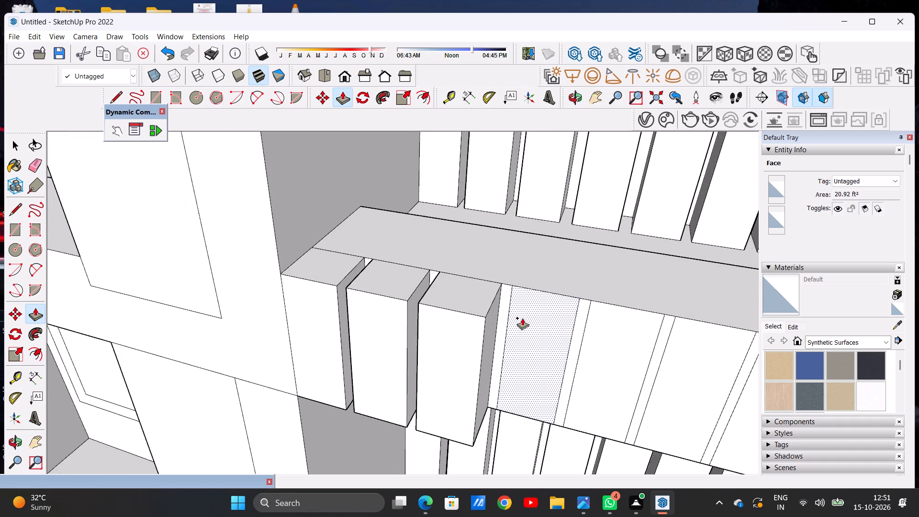
{"action": "left_click", "coordinate": [522, 318]}
{"action": "left_click", "coordinate": [476, 315]}
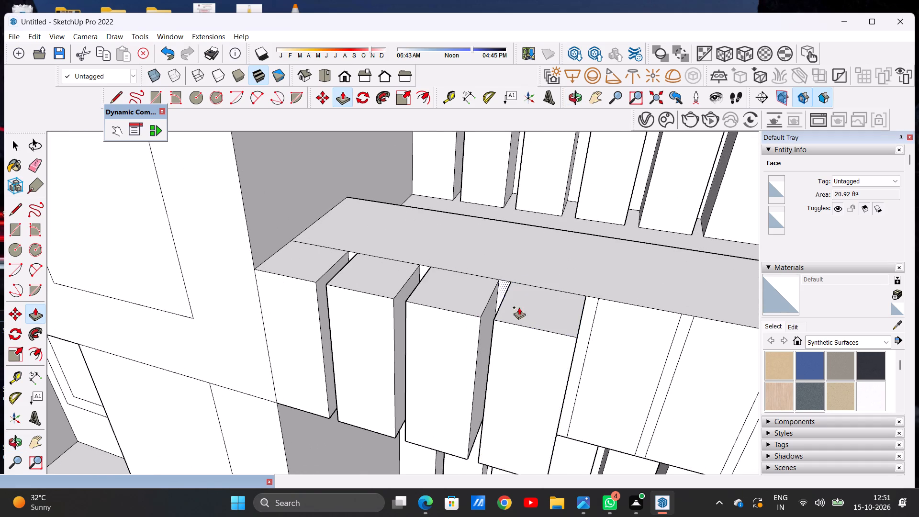
{"action": "scroll", "coordinate": [524, 309], "scroll_direction": "down", "scroll_amount": 9}
{"action": "scroll", "coordinate": [575, 312], "scroll_direction": "up", "scroll_amount": 13}
{"action": "left_click", "coordinate": [534, 313]}
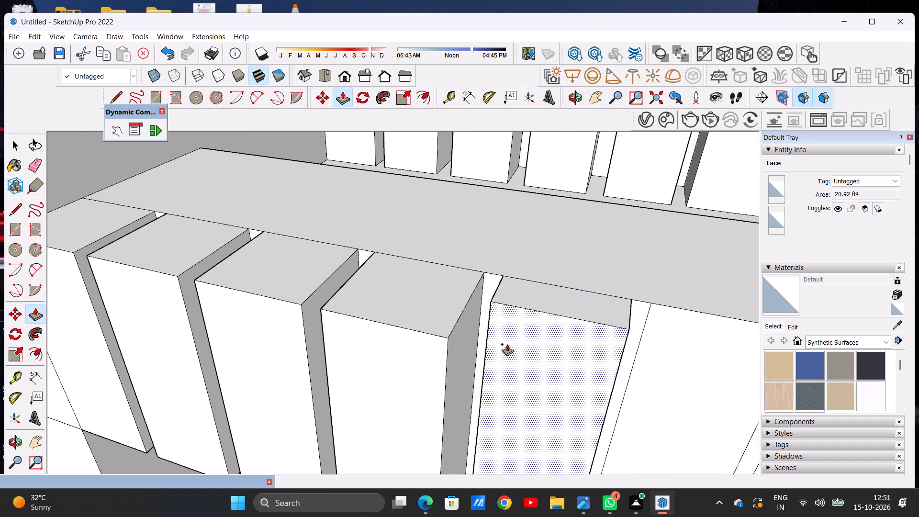
{"action": "left_click", "coordinate": [449, 340]}
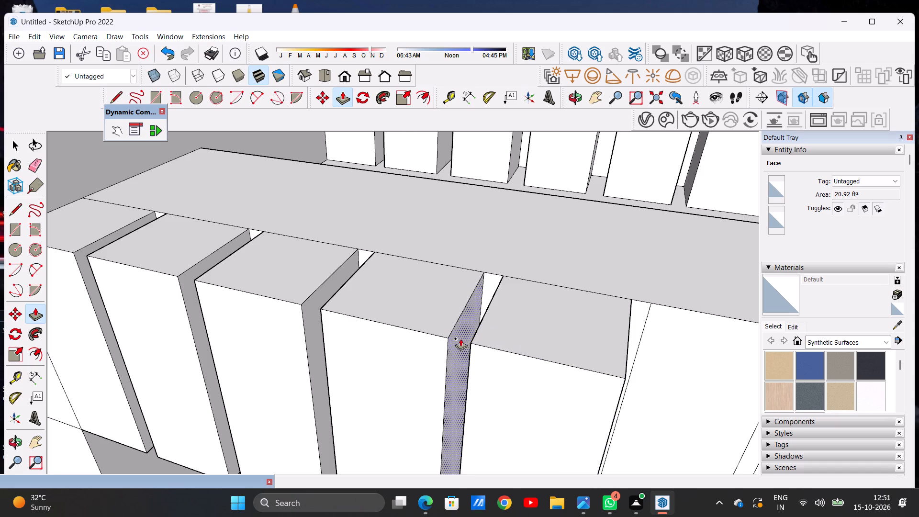
Push/Pull the sixth parapet strip out flush with the preceding ones, and the seventh strip partway out.
{"action": "scroll", "coordinate": [517, 334], "scroll_direction": "down", "scroll_amount": 20}
{"action": "scroll", "coordinate": [524, 295], "scroll_direction": "down", "scroll_amount": 2}
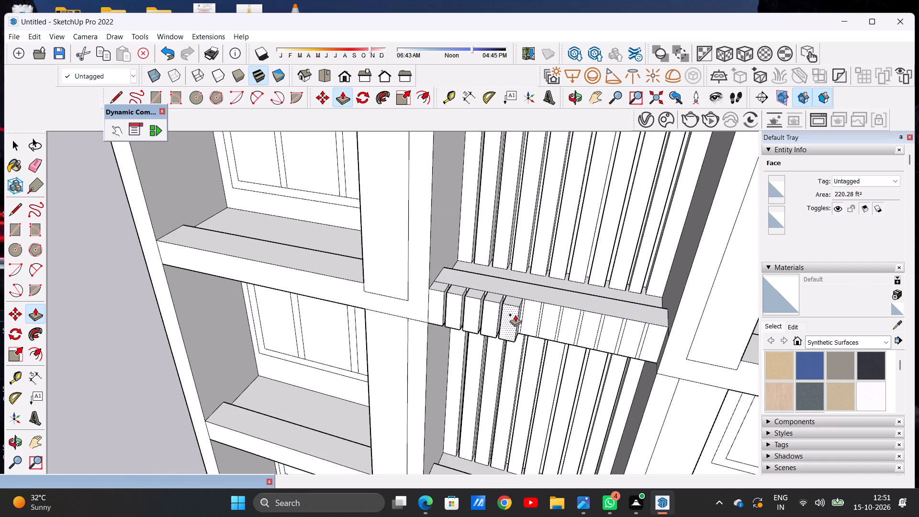
{"action": "scroll", "coordinate": [525, 310], "scroll_direction": "up", "scroll_amount": 11}
{"action": "left_click", "coordinate": [535, 300]}
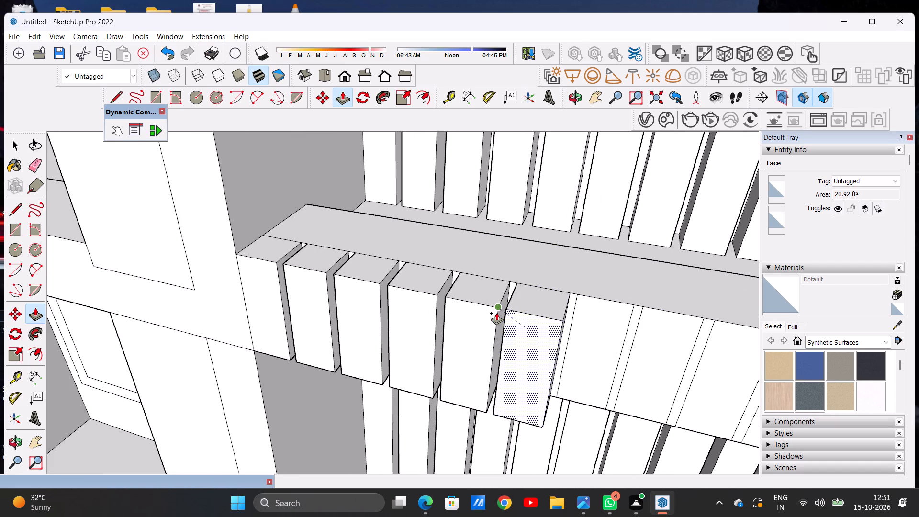
{"action": "left_click", "coordinate": [496, 312]}
{"action": "scroll", "coordinate": [496, 312], "scroll_direction": "down", "scroll_amount": 3}
{"action": "scroll", "coordinate": [499, 309], "scroll_direction": "up", "scroll_amount": 3}
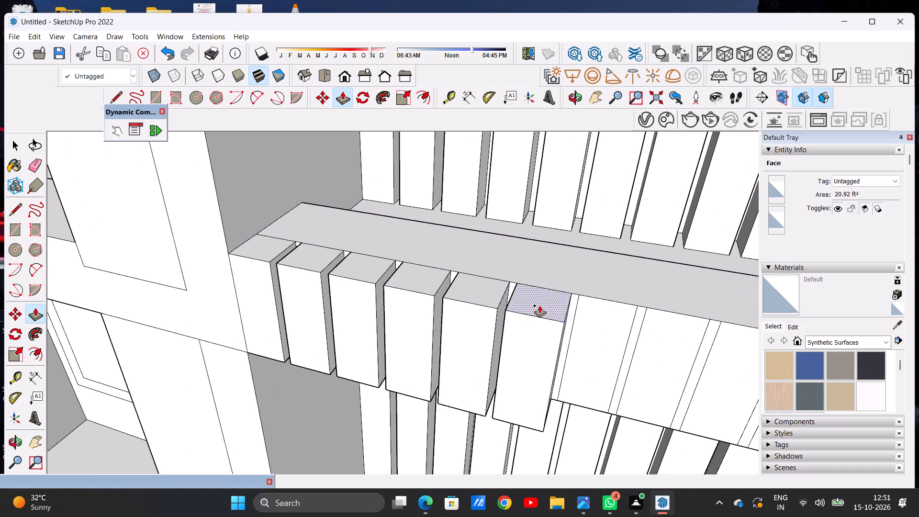
{"action": "left_click", "coordinate": [602, 315]}
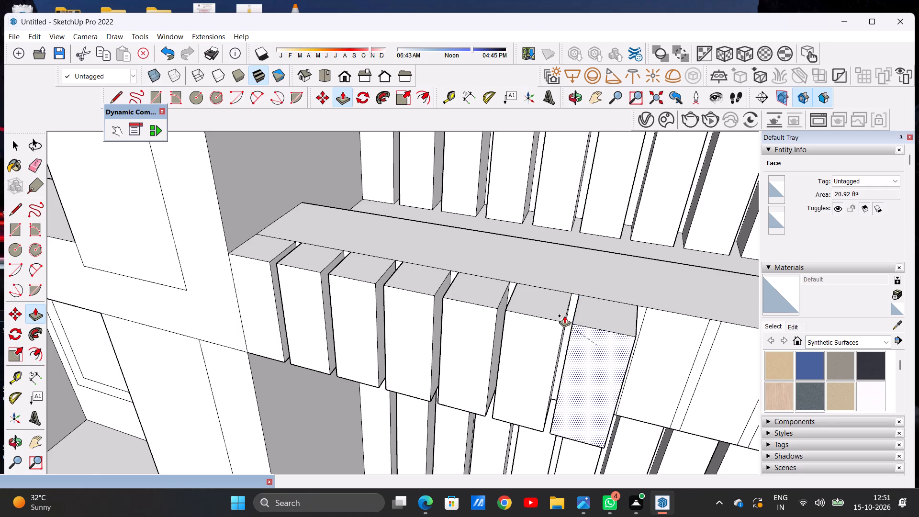
{"action": "left_click", "coordinate": [564, 315]}
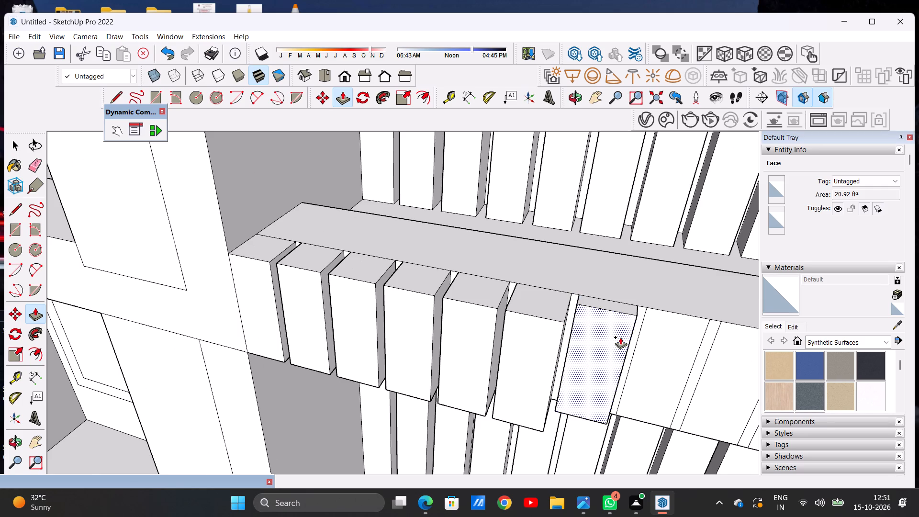
{"action": "middle_click_drag", "start_coordinate": [615, 336], "coordinate": [567, 356]}
{"action": "key", "text": "space"}
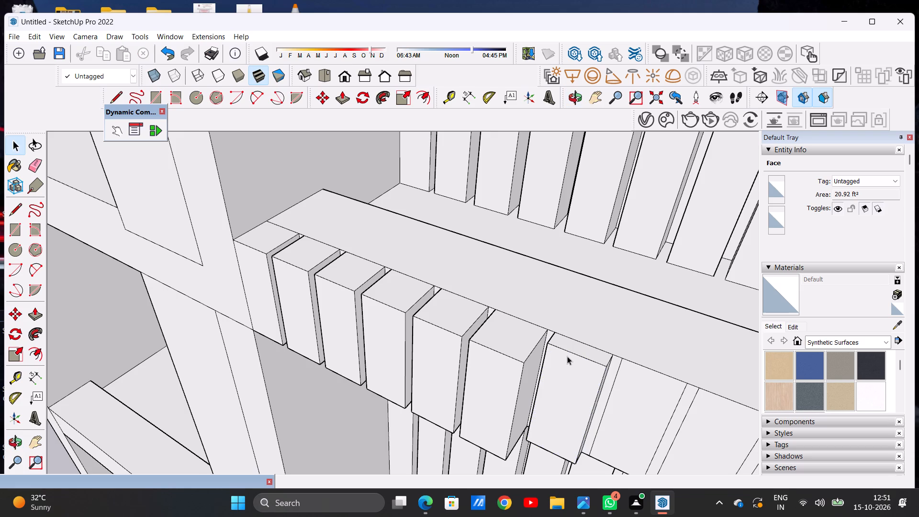
Undo the seventh parapet strip's partial extrusion and Push/Pull it outward again, flush with the sixth fin's front face.
{"action": "key", "text": "ctrl+z"}
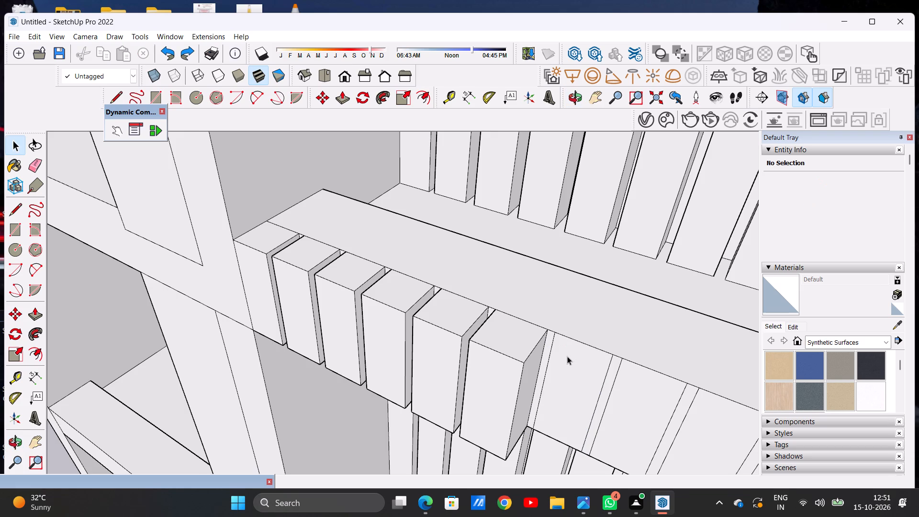
{"action": "key", "text": "p"}
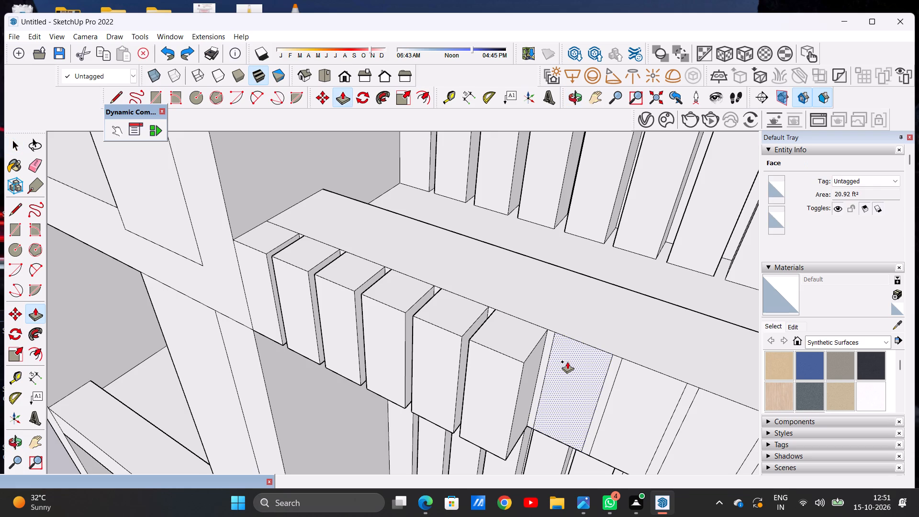
{"action": "left_click", "coordinate": [567, 361]}
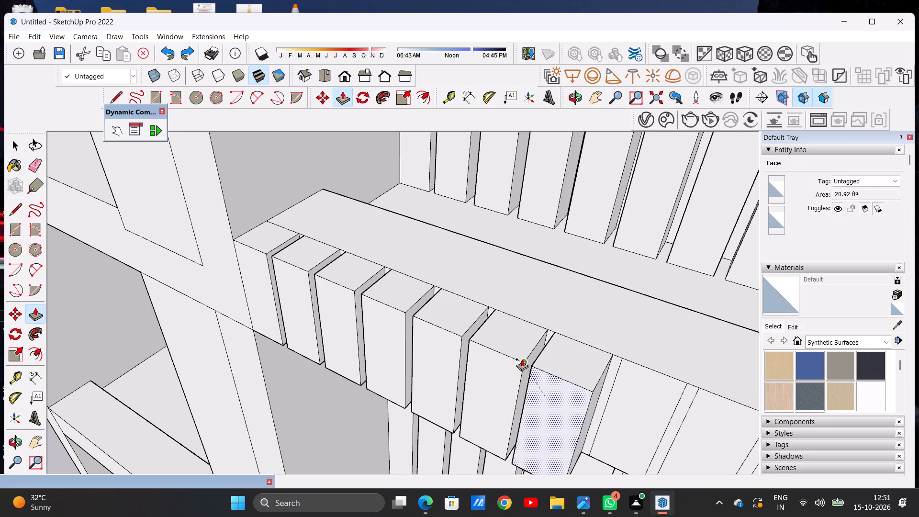
{"action": "left_click", "coordinate": [522, 359]}
Push/Pull the eighth and ninth parapet strips outward, flush with the fronts of the fins already extruded.
{"action": "scroll", "coordinate": [538, 341], "scroll_direction": "down", "scroll_amount": 7}
{"action": "scroll", "coordinate": [574, 355], "scroll_direction": "up", "scroll_amount": 13}
{"action": "left_click", "coordinate": [592, 353]}
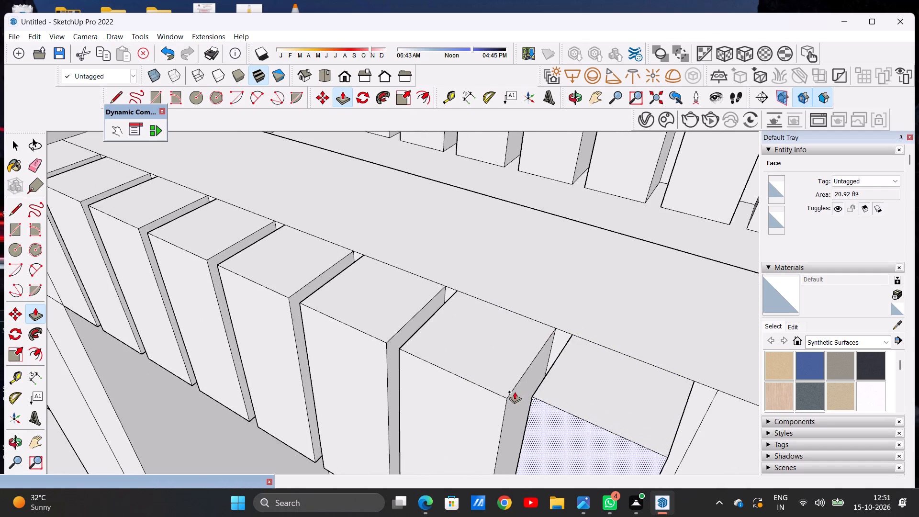
{"action": "left_click", "coordinate": [508, 396]}
{"action": "scroll", "coordinate": [544, 374], "scroll_direction": "down", "scroll_amount": 12}
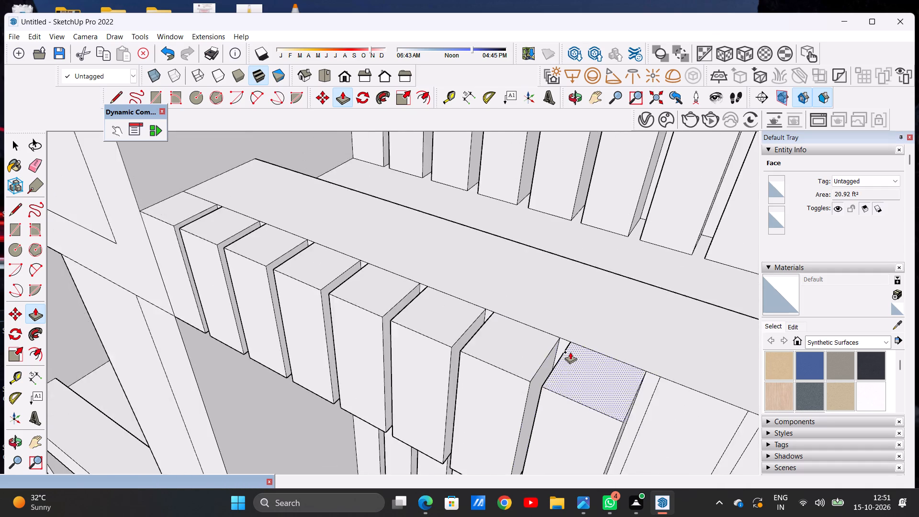
{"action": "scroll", "coordinate": [570, 352], "scroll_direction": "down", "scroll_amount": 11}
{"action": "middle_click_drag", "start_coordinate": [560, 377], "coordinate": [655, 370]}
{"action": "scroll", "coordinate": [634, 332], "scroll_direction": "up", "scroll_amount": 11}
{"action": "left_click", "coordinate": [613, 279]}
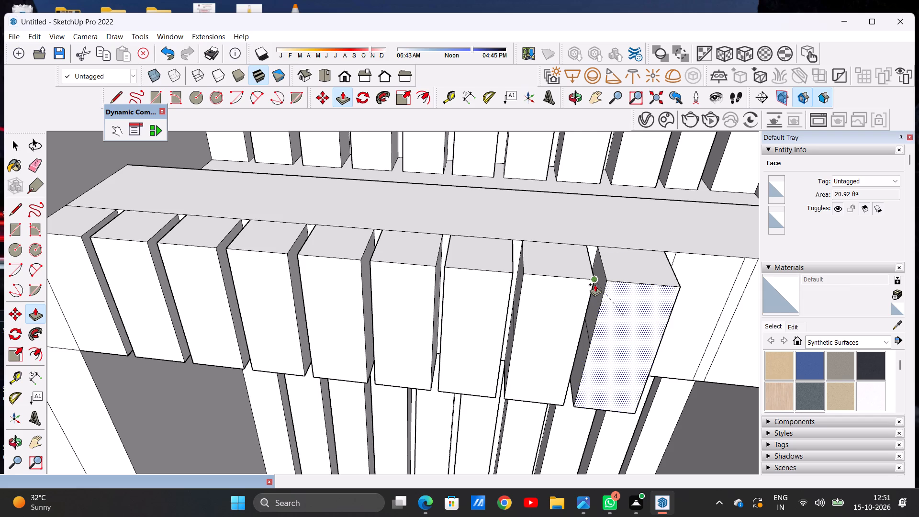
{"action": "left_click", "coordinate": [595, 284]}
Push/Pull the last three strips at the parapet's right end outward, flush with the preceding fins.
{"action": "scroll", "coordinate": [532, 318], "scroll_direction": "down", "scroll_amount": 11}
{"action": "middle_click_drag", "start_coordinate": [581, 326], "coordinate": [577, 326]}
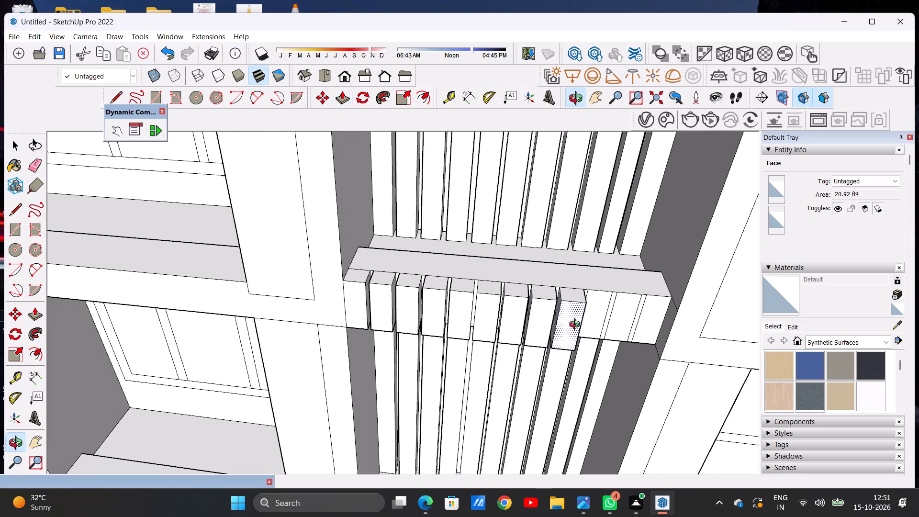
{"action": "middle_click_drag", "start_coordinate": [577, 326], "coordinate": [559, 317]}
{"action": "scroll", "coordinate": [559, 317], "scroll_direction": "down", "scroll_amount": 6}
{"action": "scroll", "coordinate": [619, 313], "scroll_direction": "up", "scroll_amount": 12}
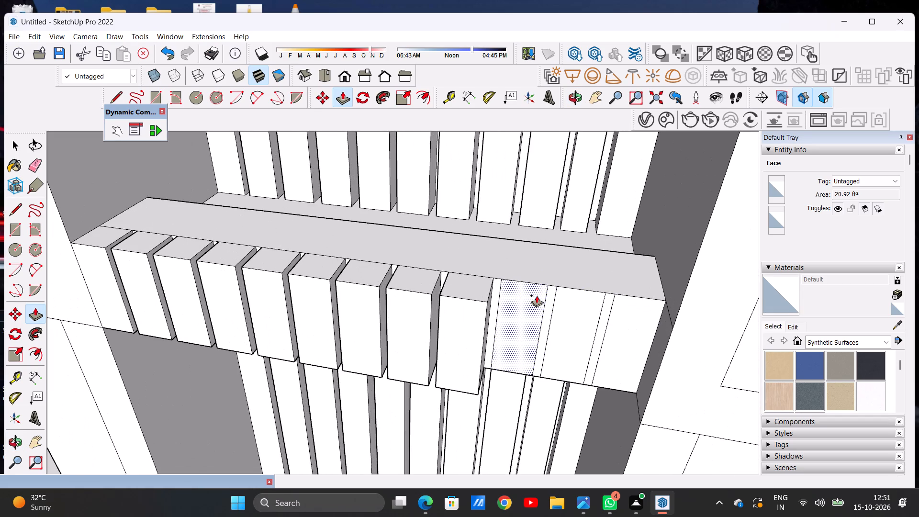
{"action": "left_click", "coordinate": [513, 291]}
{"action": "left_click", "coordinate": [486, 309]}
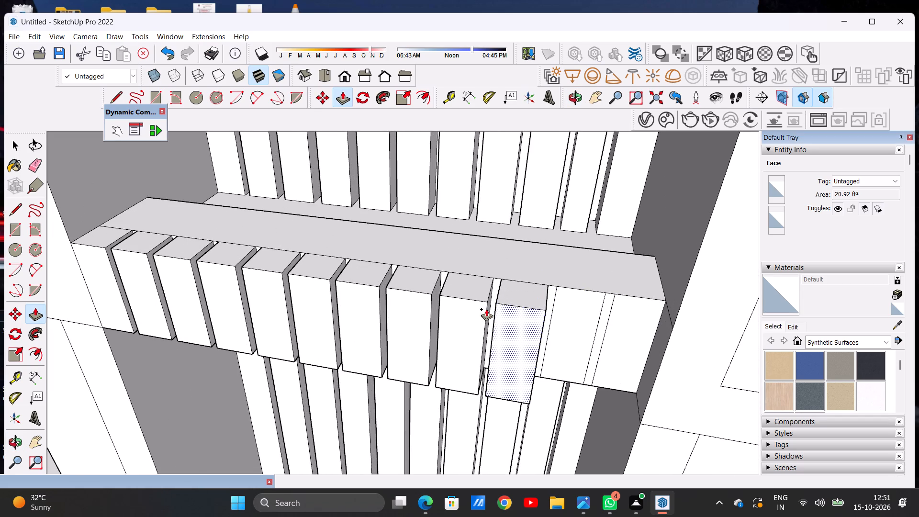
{"action": "left_click", "coordinate": [568, 305]}
{"action": "left_click", "coordinate": [543, 314]}
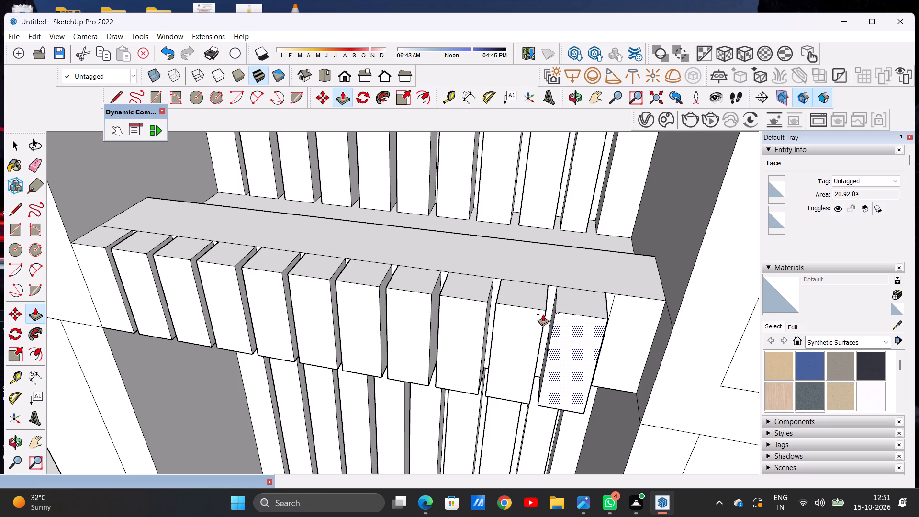
{"action": "left_click", "coordinate": [623, 316]}
{"action": "left_click", "coordinate": [608, 324]}
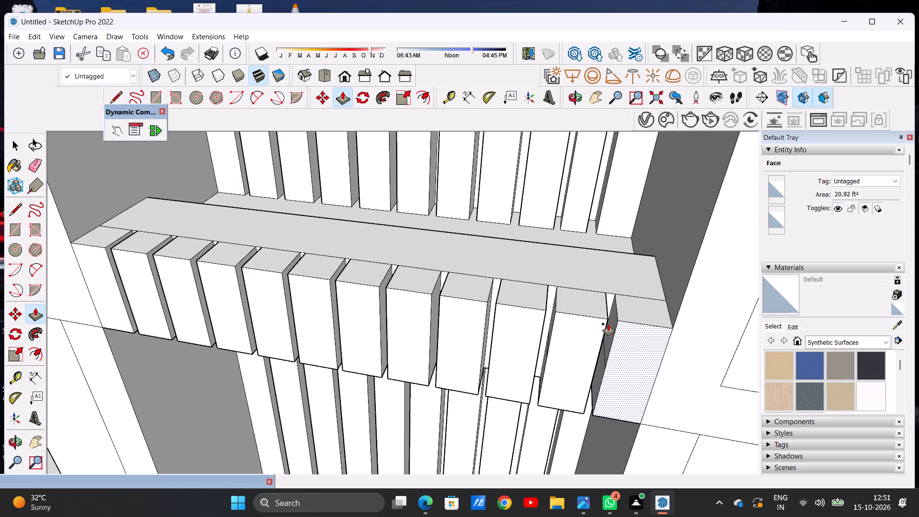
{"action": "key", "text": "space"}
Examine the full elevation and the building's open top from the front and from above.
{"action": "scroll", "coordinate": [614, 322], "scroll_direction": "down", "scroll_amount": 20}
{"action": "scroll", "coordinate": [614, 322], "scroll_direction": "down", "scroll_amount": 5}
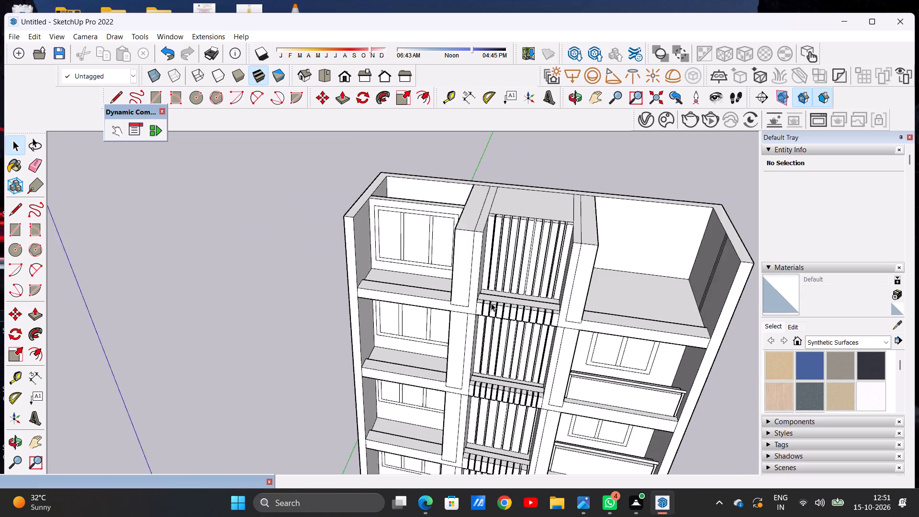
{"action": "scroll", "coordinate": [491, 303], "scroll_direction": "down", "scroll_amount": 1}
{"action": "middle_click_drag", "start_coordinate": [496, 320], "coordinate": [524, 230]}
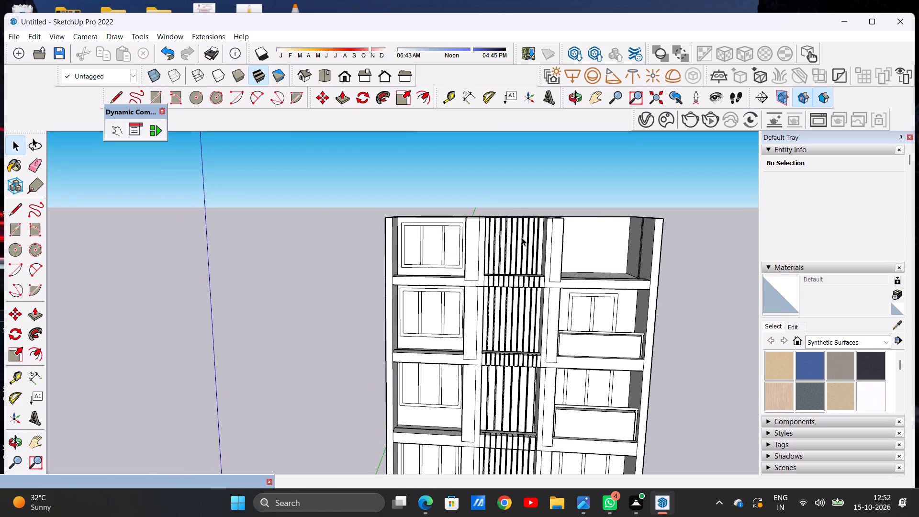
{"action": "scroll", "coordinate": [522, 237], "scroll_direction": "up", "scroll_amount": 5}
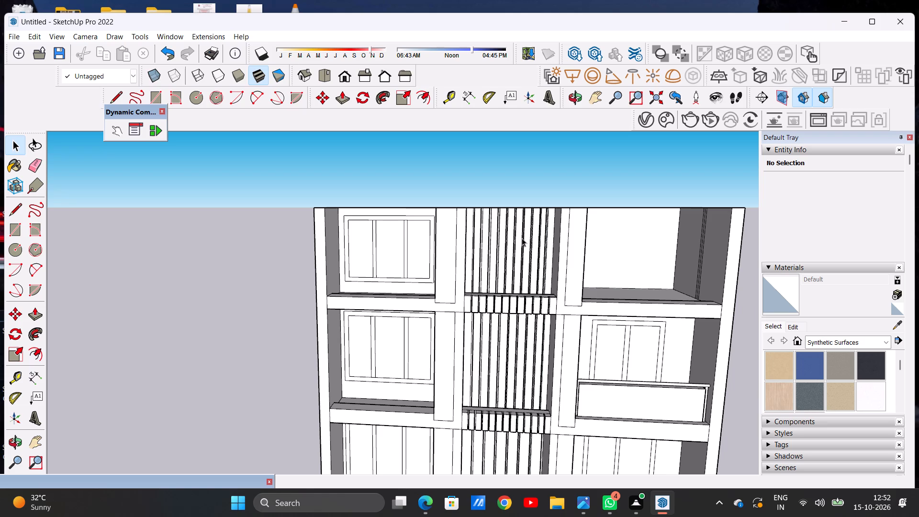
{"action": "scroll", "coordinate": [399, 252], "scroll_direction": "down", "scroll_amount": 13}
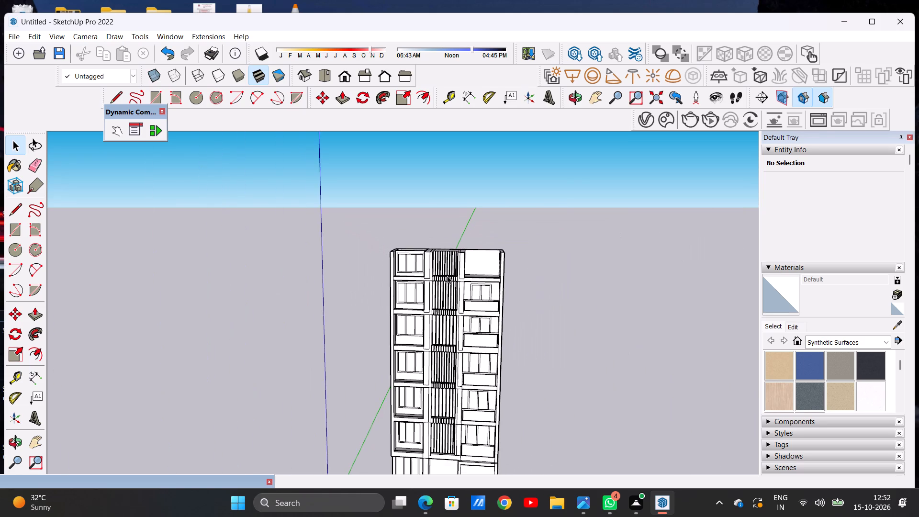
{"action": "scroll", "coordinate": [447, 276], "scroll_direction": "down", "scroll_amount": 1}
{"action": "scroll", "coordinate": [443, 249], "scroll_direction": "up", "scroll_amount": 9}
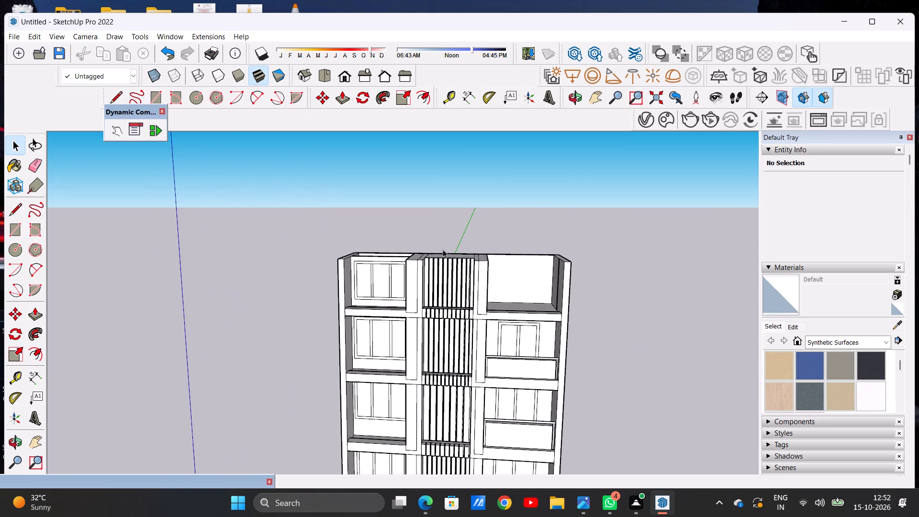
{"action": "middle_click_drag", "start_coordinate": [408, 240], "coordinate": [424, 283]}
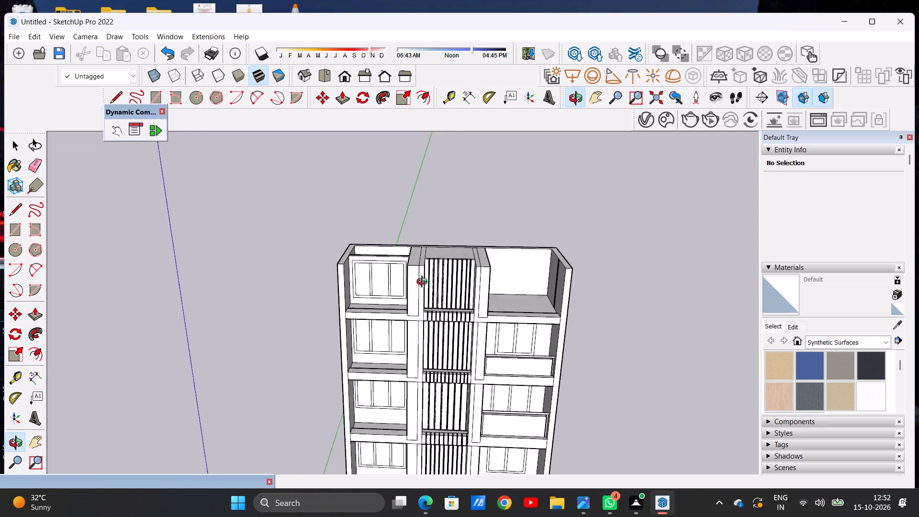
{"action": "middle_click_drag", "start_coordinate": [424, 283], "coordinate": [435, 298]}
{"action": "scroll", "coordinate": [442, 252], "scroll_direction": "up", "scroll_amount": 6}
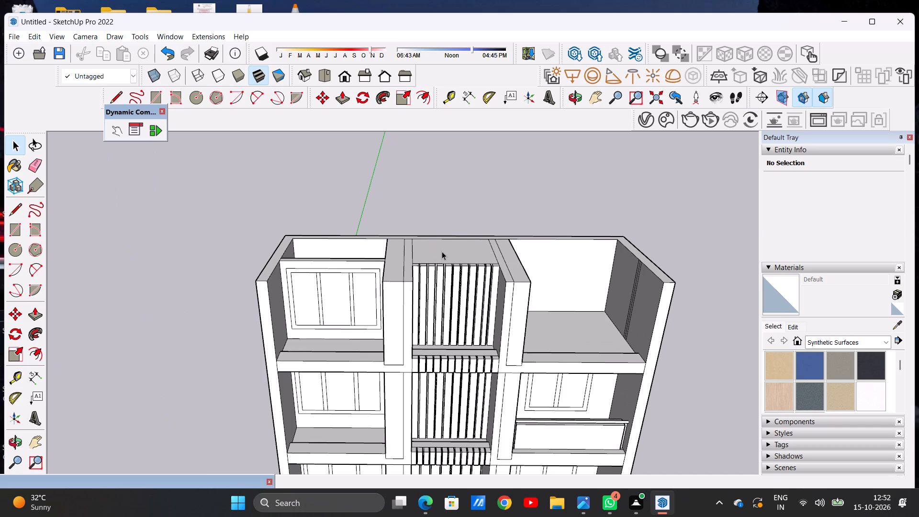
{"action": "scroll", "coordinate": [377, 238], "scroll_direction": "up", "scroll_amount": 4}
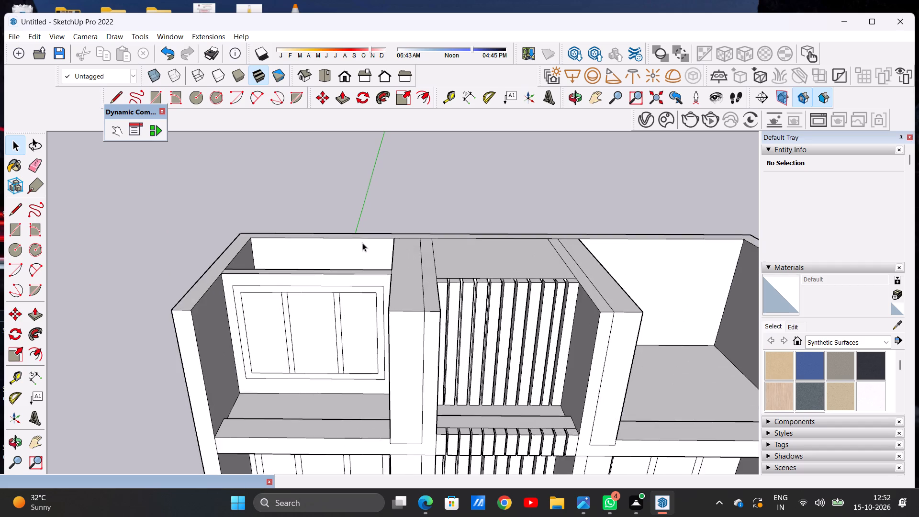
{"action": "middle_click_drag", "start_coordinate": [361, 245], "coordinate": [359, 414]}
{"action": "scroll", "coordinate": [338, 290], "scroll_direction": "up", "scroll_amount": 3}
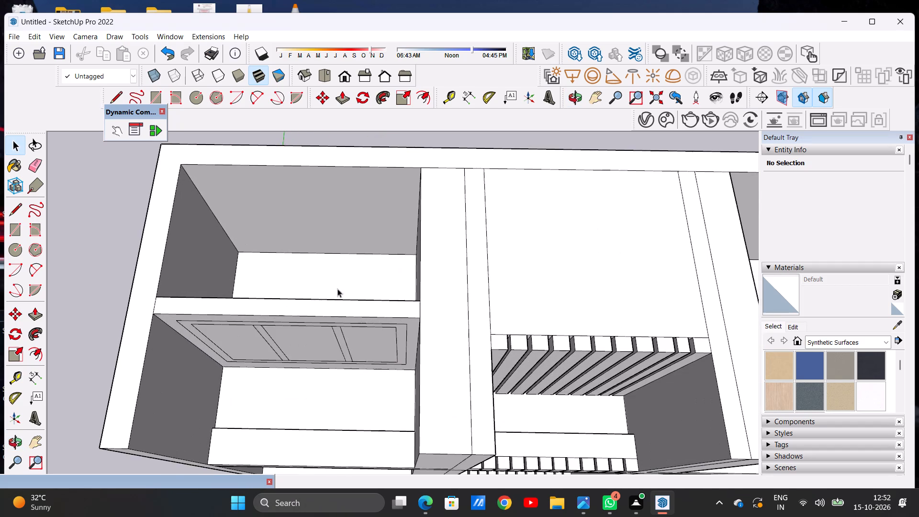
{"action": "scroll", "coordinate": [442, 262], "scroll_direction": "down", "scroll_amount": 14}
{"action": "middle_click_drag", "start_coordinate": [448, 324], "coordinate": [450, 240]}
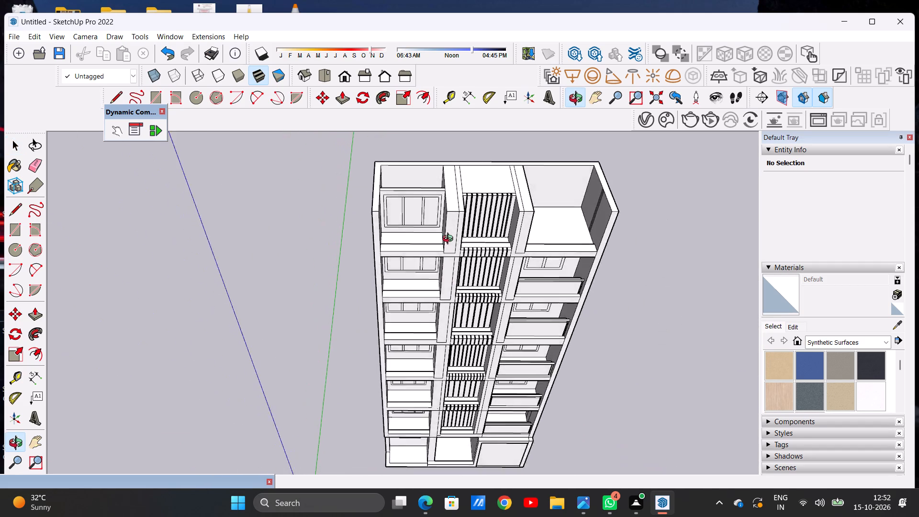
{"action": "middle_click_drag", "start_coordinate": [450, 240], "coordinate": [438, 179]}
{"action": "scroll", "coordinate": [439, 277], "scroll_direction": "down", "scroll_amount": 5}
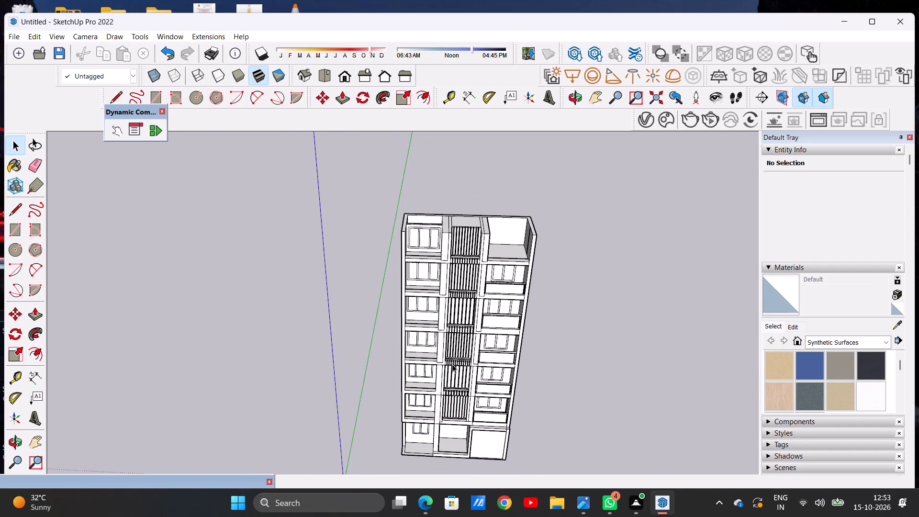
{"action": "scroll", "coordinate": [445, 215], "scroll_direction": "up", "scroll_amount": 7}
Move the sunken floor face behind the top-left window wall up to the top edge of the surrounding walls.
{"action": "middle_click_drag", "start_coordinate": [438, 217], "coordinate": [442, 337]}
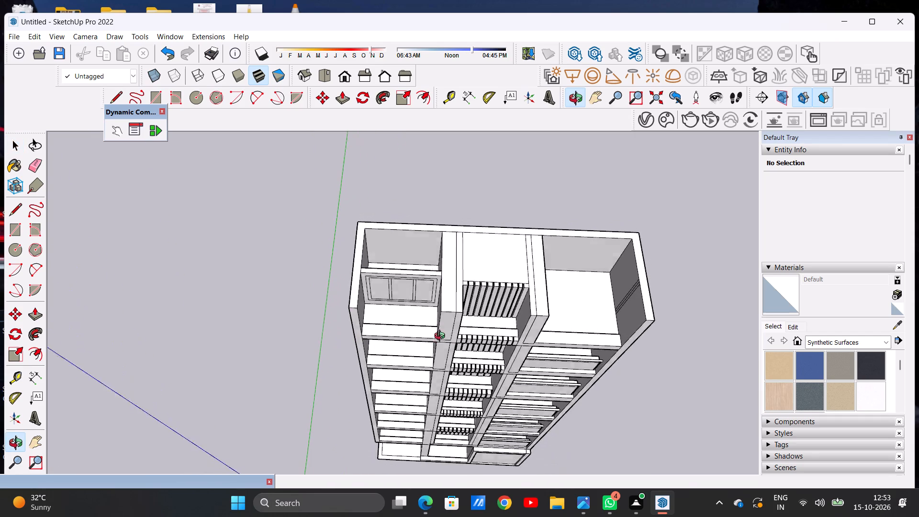
{"action": "middle_click_drag", "start_coordinate": [442, 337], "coordinate": [441, 348]}
{"action": "scroll", "coordinate": [430, 286], "scroll_direction": "up", "scroll_amount": 7}
{"action": "middle_click_drag", "start_coordinate": [412, 262], "coordinate": [413, 316]}
{"action": "scroll", "coordinate": [413, 317], "scroll_direction": "up", "scroll_amount": 7}
{"action": "double_click", "coordinate": [399, 365]}
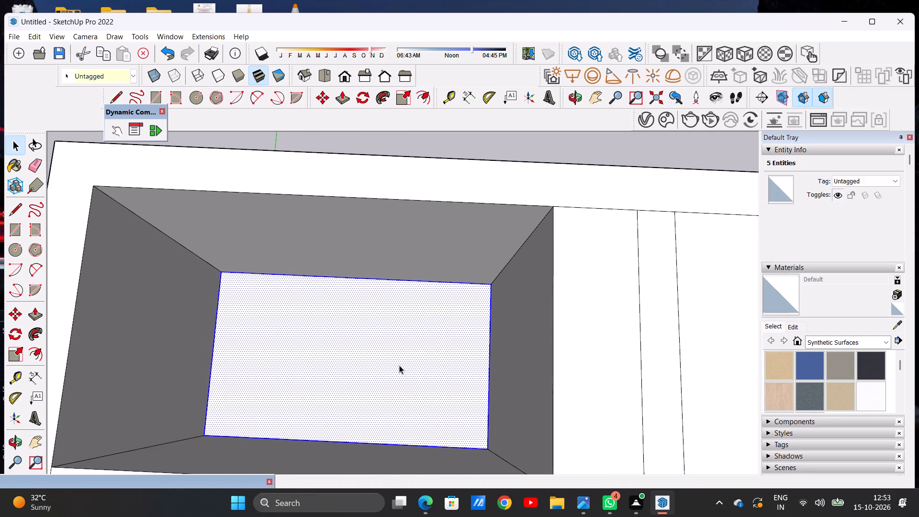
{"action": "key", "text": "m"}
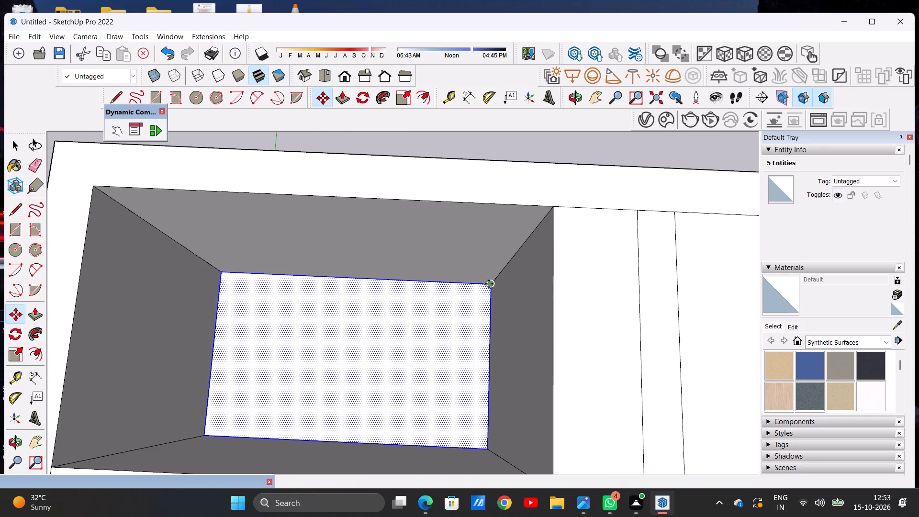
{"action": "left_click", "coordinate": [489, 284]}
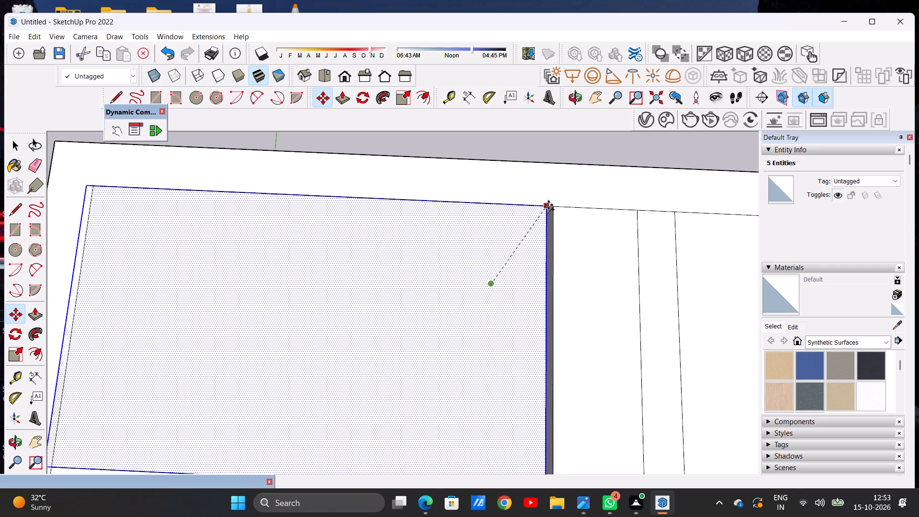
{"action": "left_click", "coordinate": [549, 205]}
{"action": "key", "text": "space"}
{"action": "left_click", "coordinate": [566, 143]}
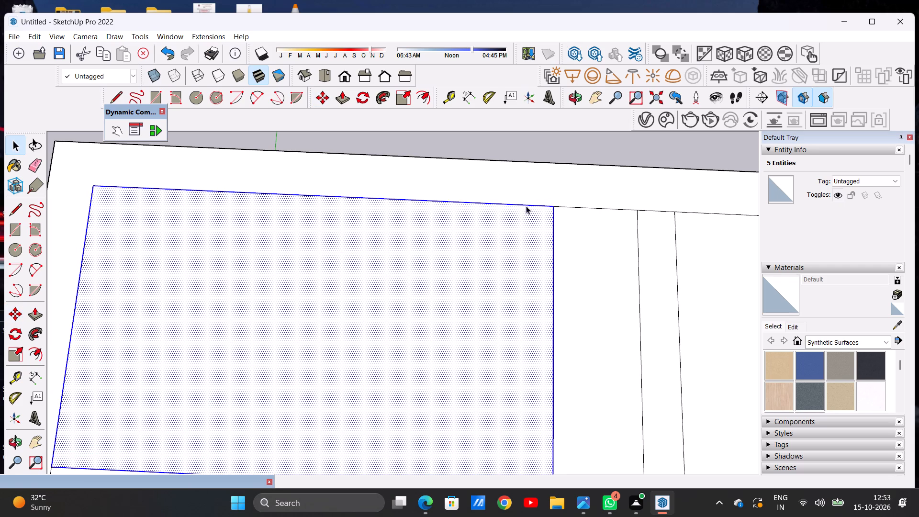
Push/Pull the top face of the left central pillar's wider strip upward so it rises above the roof.
{"action": "scroll", "coordinate": [508, 248], "scroll_direction": "down", "scroll_amount": 14}
{"action": "scroll", "coordinate": [426, 280], "scroll_direction": "down", "scroll_amount": 5}
{"action": "middle_click_drag", "start_coordinate": [469, 321], "coordinate": [471, 313]}
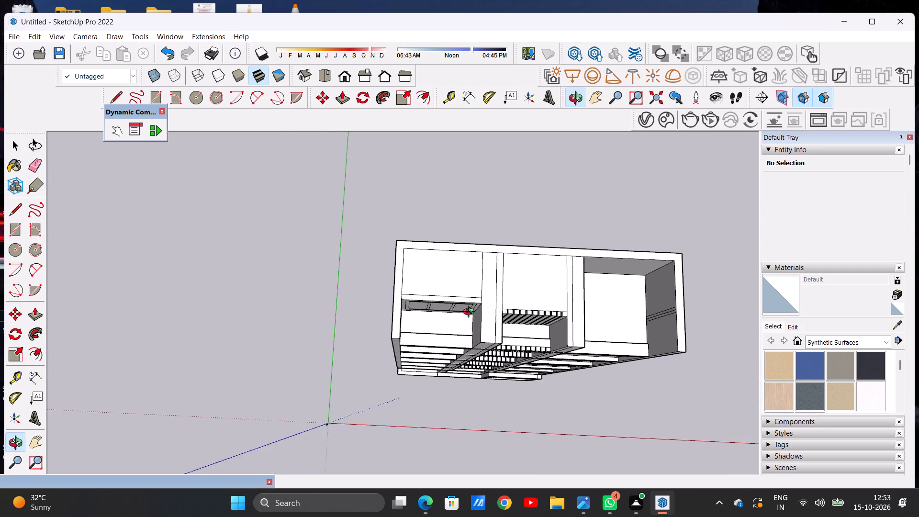
{"action": "middle_click_drag", "start_coordinate": [471, 313], "coordinate": [475, 216]}
{"action": "scroll", "coordinate": [410, 250], "scroll_direction": "down", "scroll_amount": 5}
{"action": "scroll", "coordinate": [497, 219], "scroll_direction": "up", "scroll_amount": 5}
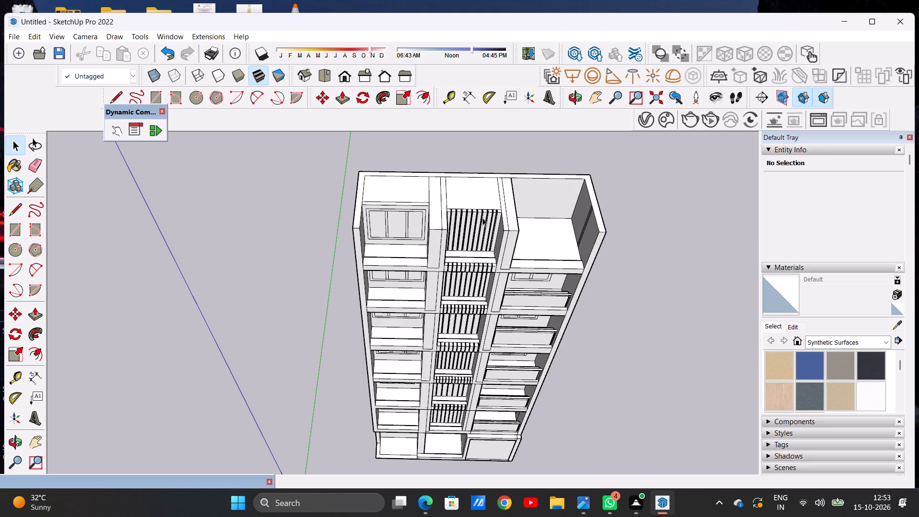
{"action": "scroll", "coordinate": [481, 229], "scroll_direction": "down", "scroll_amount": 1}
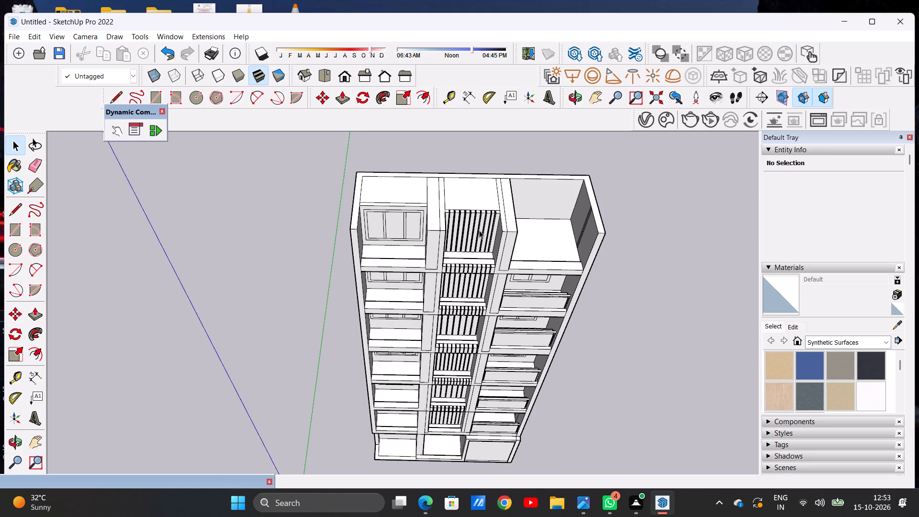
{"action": "scroll", "coordinate": [435, 196], "scroll_direction": "up", "scroll_amount": 1}
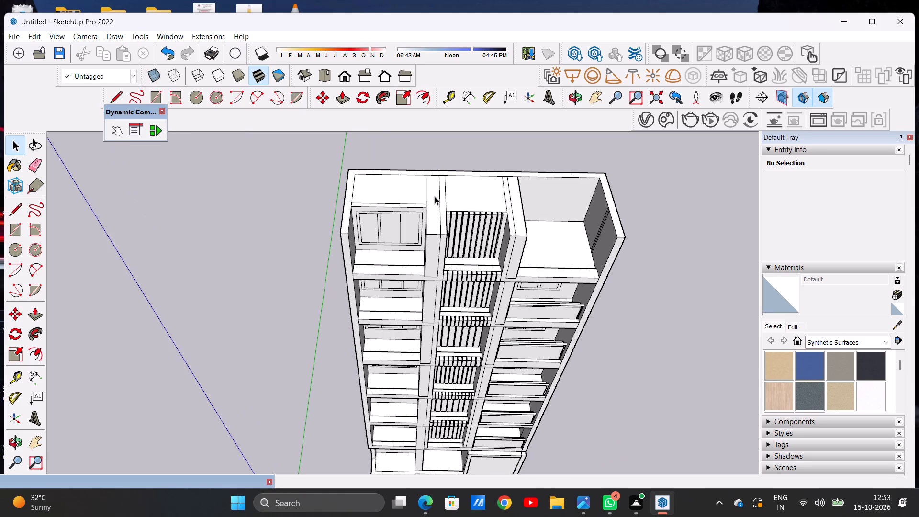
{"action": "scroll", "coordinate": [433, 213], "scroll_direction": "up", "scroll_amount": 4}
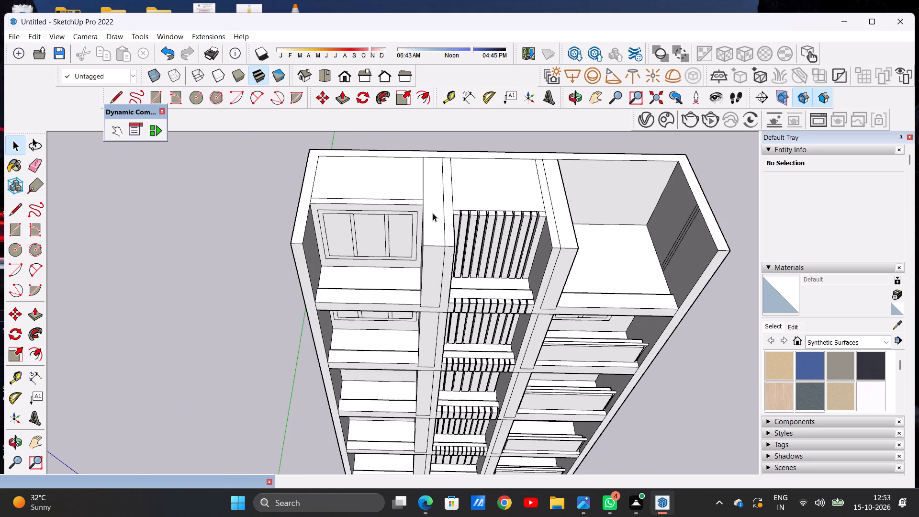
{"action": "key", "text": "p"}
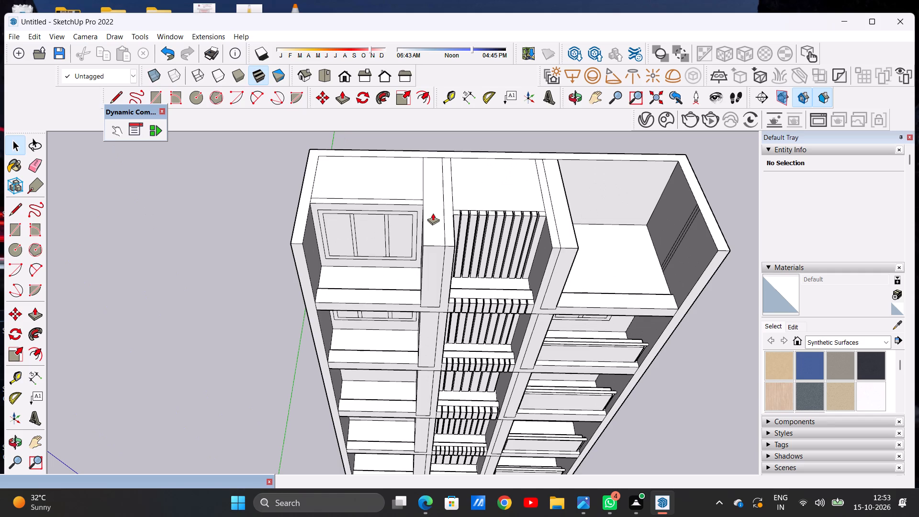
{"action": "scroll", "coordinate": [433, 213], "scroll_direction": "up", "scroll_amount": 5}
{"action": "left_click", "coordinate": [431, 219]}
{"action": "scroll", "coordinate": [436, 202], "scroll_direction": "down", "scroll_amount": 2}
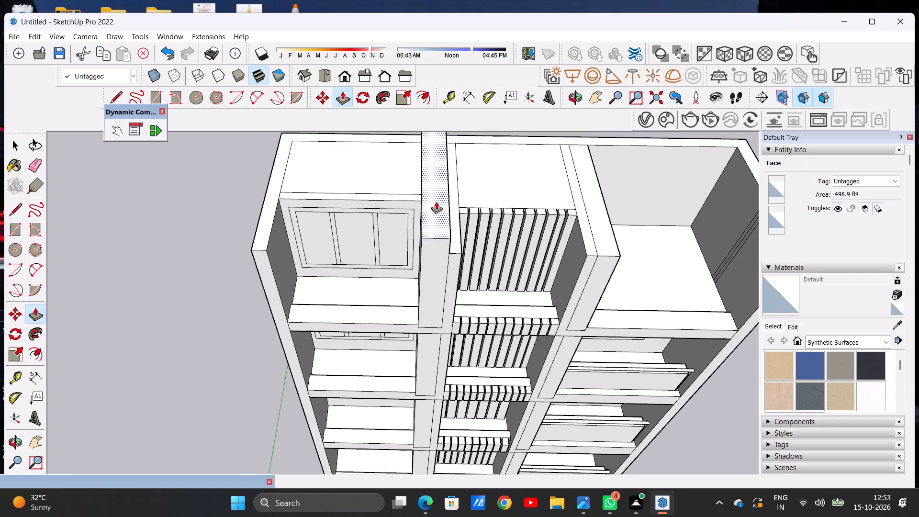
{"action": "scroll", "coordinate": [436, 202], "scroll_direction": "down", "scroll_amount": 6}
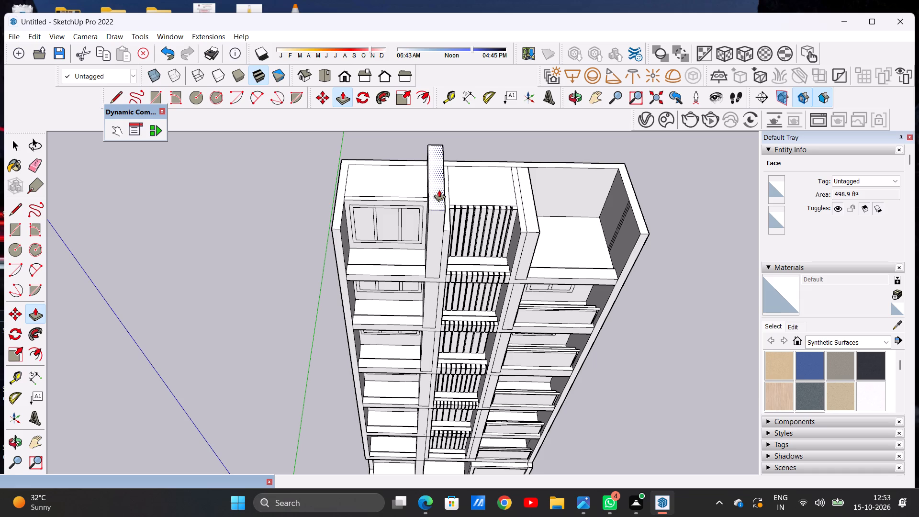
{"action": "left_click", "coordinate": [439, 183]}
Push/Pull the left central pillar's remaining top strip up flush with the raised part.
{"action": "scroll", "coordinate": [442, 231], "scroll_direction": "down", "scroll_amount": 6}
{"action": "middle_click_drag", "start_coordinate": [435, 259], "coordinate": [447, 161]}
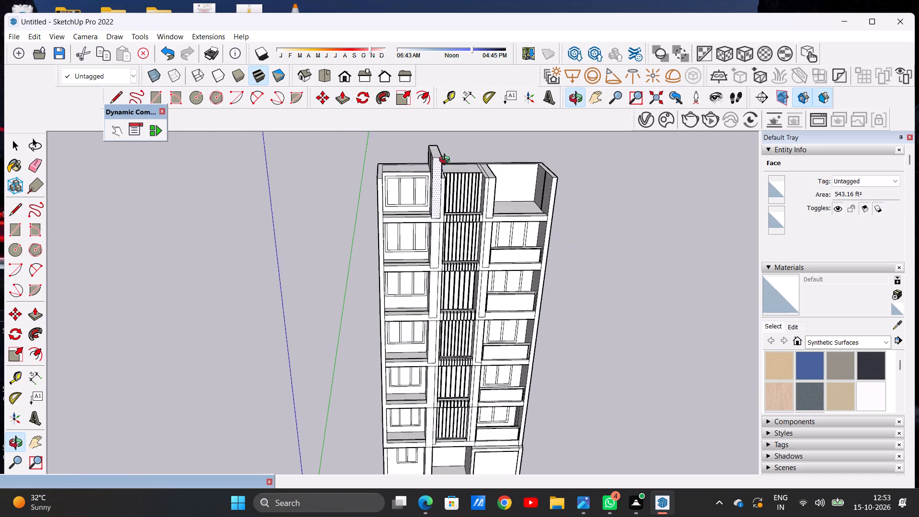
{"action": "middle_click_drag", "start_coordinate": [447, 161], "coordinate": [368, 200]}
{"action": "scroll", "coordinate": [438, 184], "scroll_direction": "up", "scroll_amount": 15}
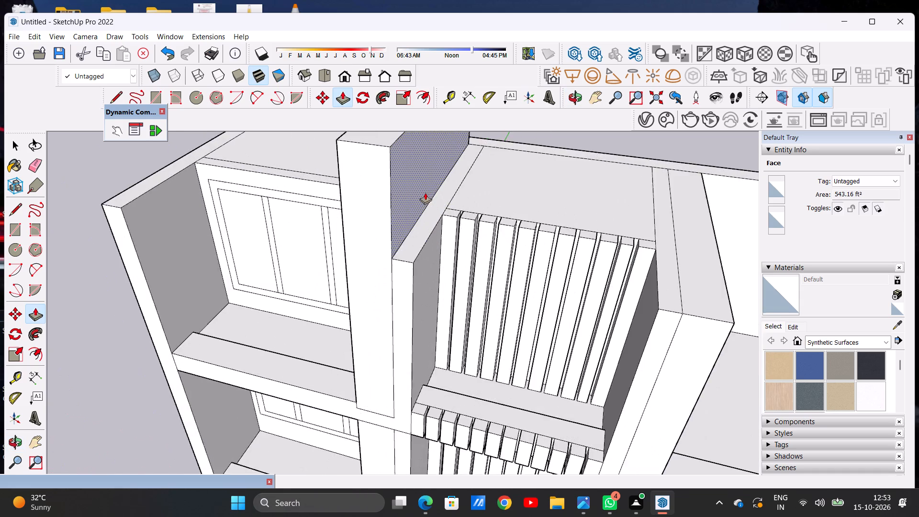
{"action": "scroll", "coordinate": [425, 192], "scroll_direction": "up", "scroll_amount": 6}
{"action": "left_click", "coordinate": [404, 266]}
{"action": "scroll", "coordinate": [407, 238], "scroll_direction": "down", "scroll_amount": 7}
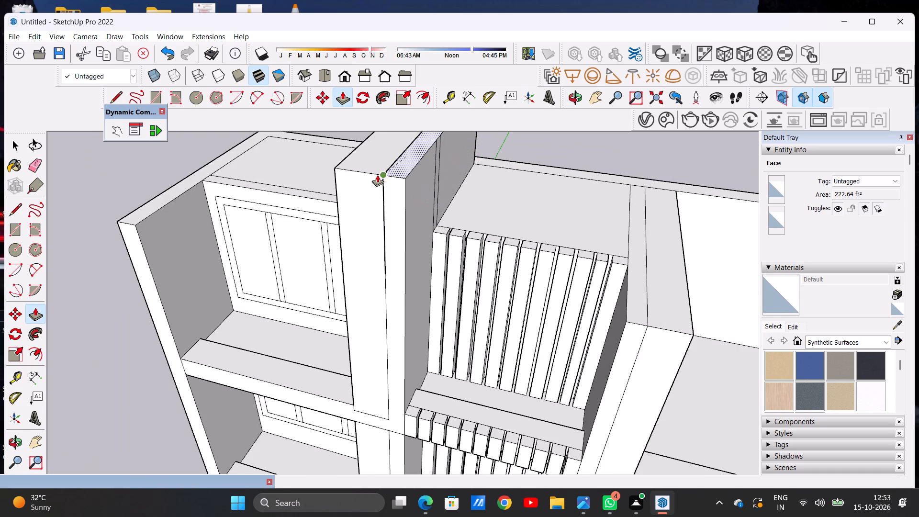
{"action": "left_click", "coordinate": [382, 175]}
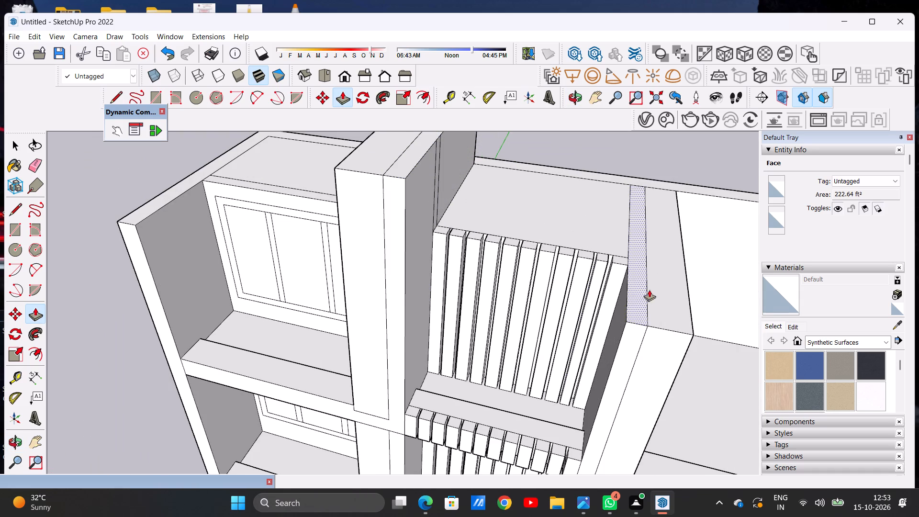
Push/Pull both top strips of the right central pillar up to the height of the raised left pillar.
{"action": "left_click", "coordinate": [666, 295]}
{"action": "scroll", "coordinate": [666, 232], "scroll_direction": "down", "scroll_amount": 7}
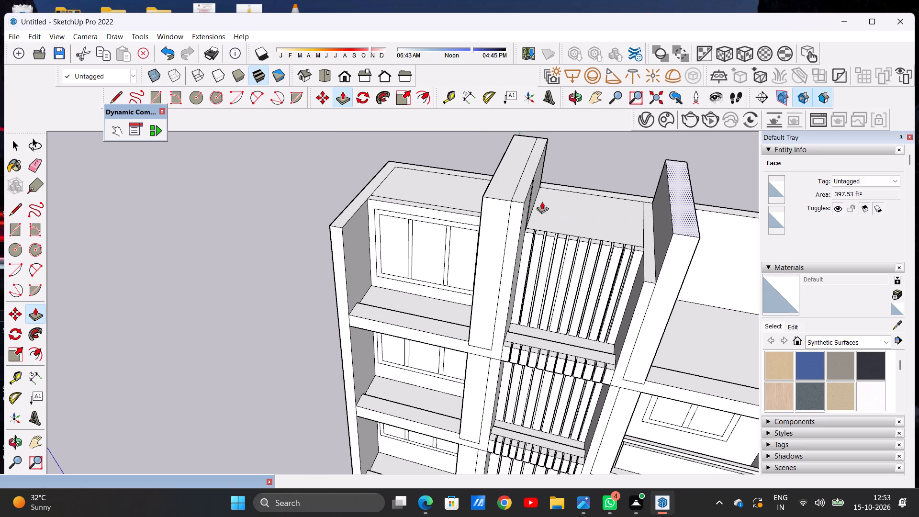
{"action": "left_click", "coordinate": [526, 203]}
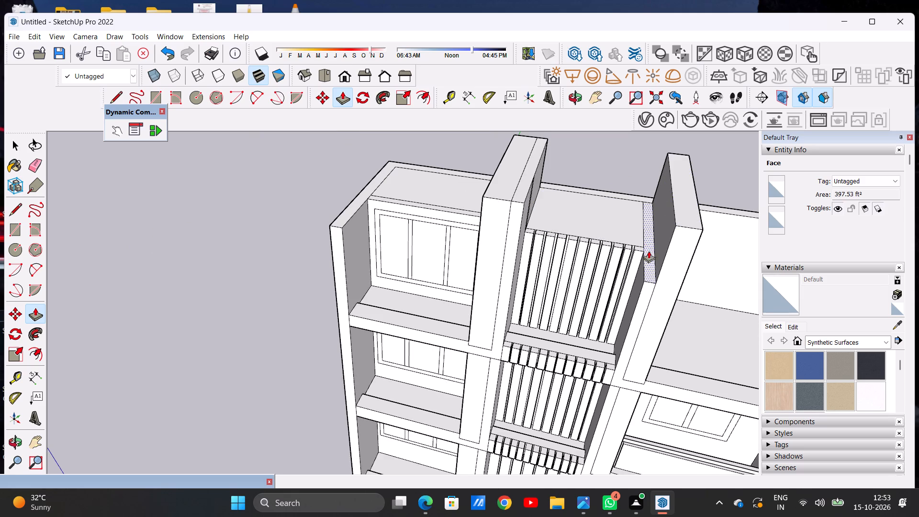
{"action": "left_click", "coordinate": [654, 266]}
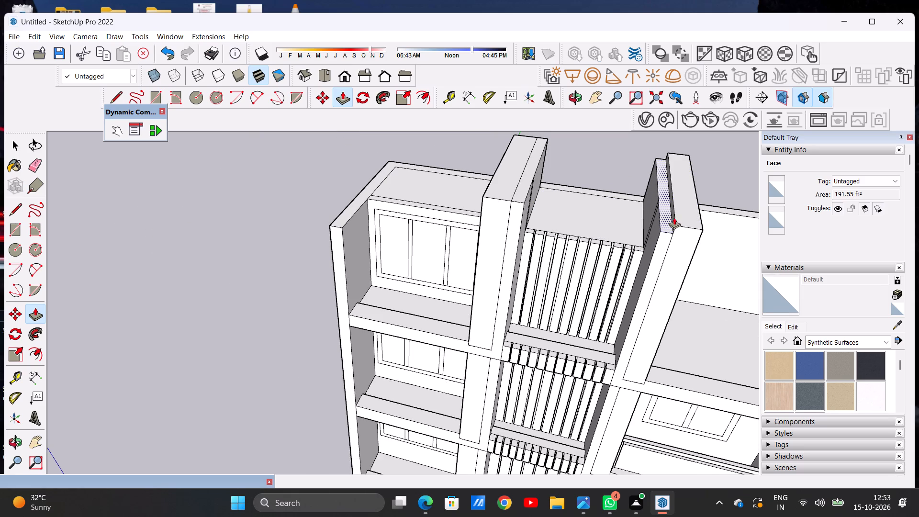
{"action": "left_click", "coordinate": [678, 225]}
{"action": "key", "text": "space"}
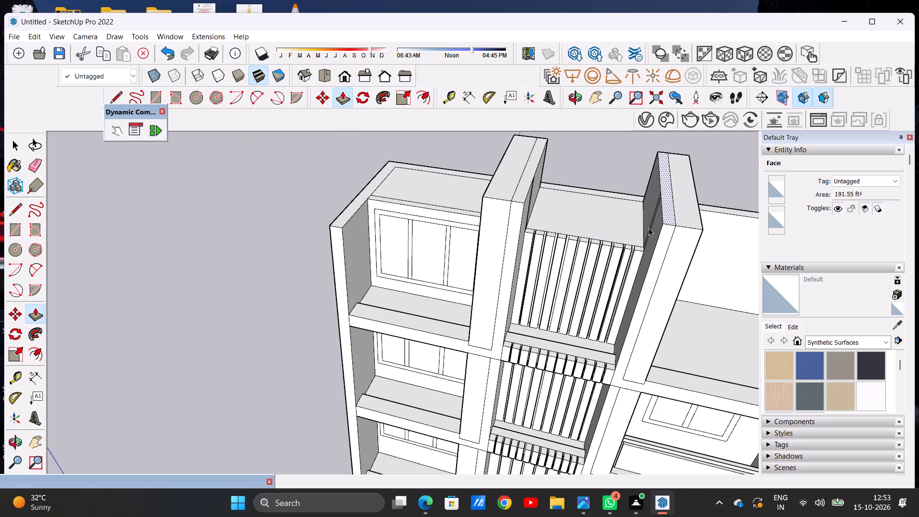
Erase the two leftover vertical lines on the raised left pillar's inner side face.
{"action": "scroll", "coordinate": [619, 240], "scroll_direction": "down", "scroll_amount": 11}
{"action": "middle_click_drag", "start_coordinate": [607, 227], "coordinate": [607, 290]}
{"action": "scroll", "coordinate": [611, 264], "scroll_direction": "up", "scroll_amount": 7}
{"action": "middle_click_drag", "start_coordinate": [573, 264], "coordinate": [537, 145]}
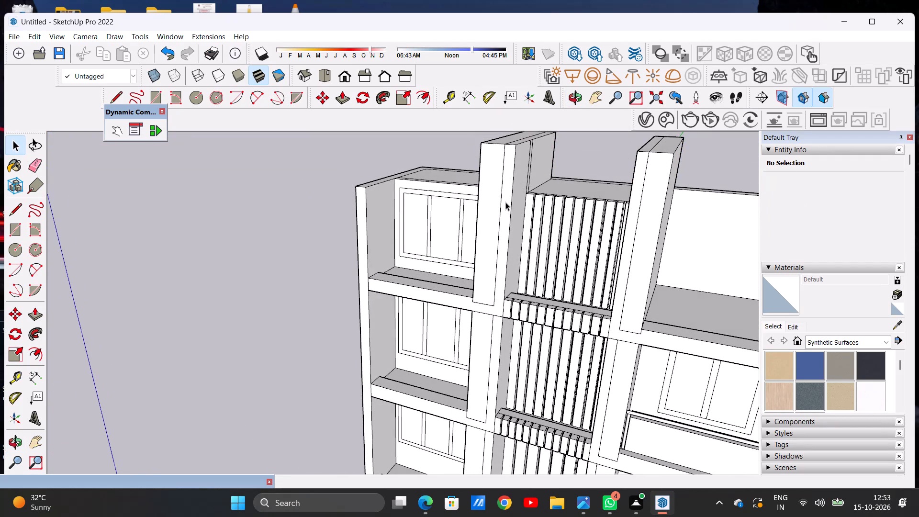
{"action": "scroll", "coordinate": [505, 202], "scroll_direction": "down", "scroll_amount": 6}
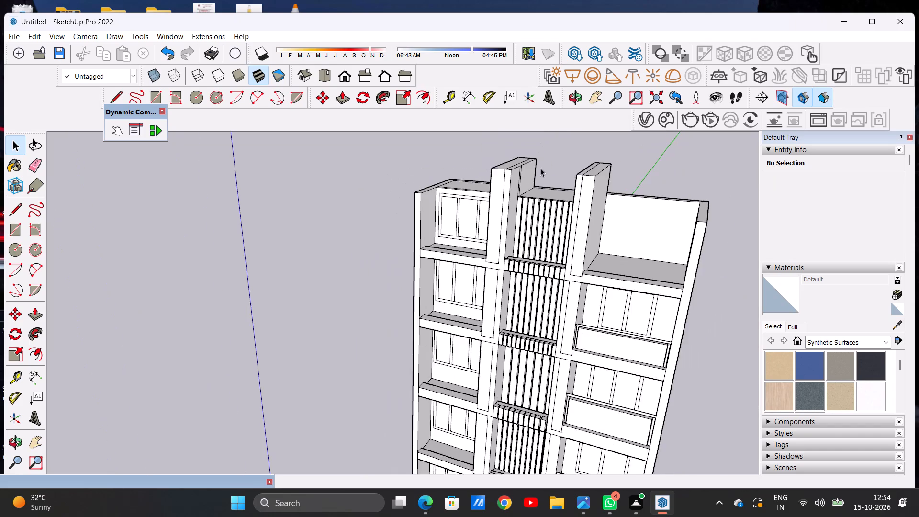
{"action": "scroll", "coordinate": [540, 168], "scroll_direction": "up", "scroll_amount": 8}
{"action": "middle_click_drag", "start_coordinate": [516, 209], "coordinate": [497, 175]}
{"action": "scroll", "coordinate": [497, 175], "scroll_direction": "up", "scroll_amount": 2}
{"action": "scroll", "coordinate": [496, 175], "scroll_direction": "down", "scroll_amount": 1}
{"action": "scroll", "coordinate": [496, 175], "scroll_direction": "up", "scroll_amount": 3}
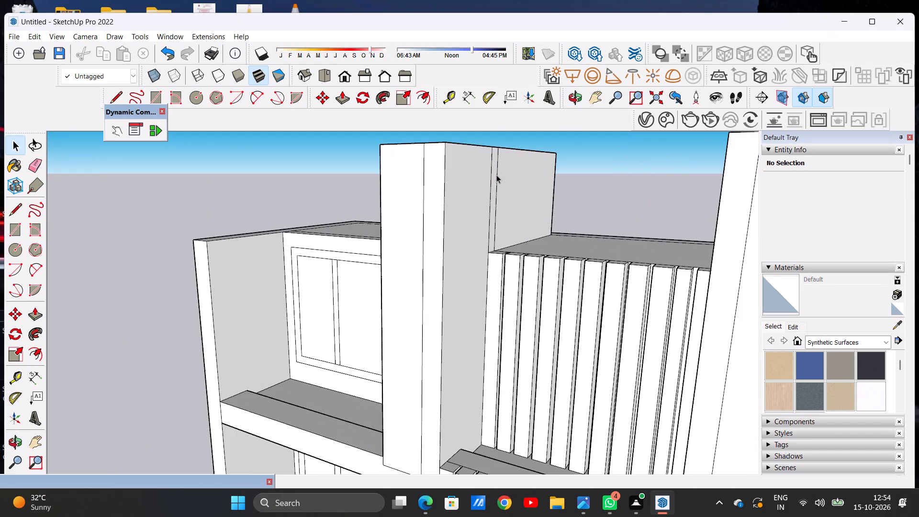
{"action": "key", "text": "e"}
{"action": "scroll", "coordinate": [494, 162], "scroll_direction": "up", "scroll_amount": 6}
{"action": "left_click_drag", "start_coordinate": [477, 208], "coordinate": [489, 202]}
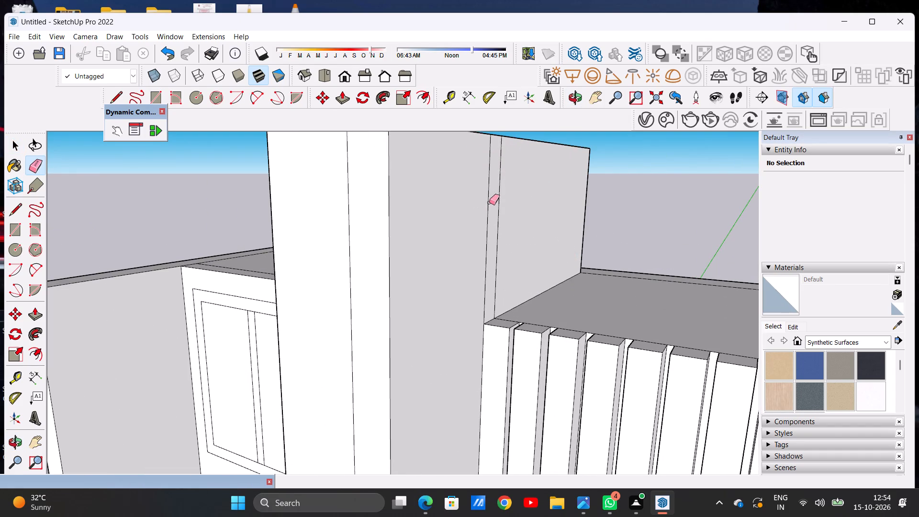
{"action": "left_click_drag", "start_coordinate": [489, 202], "coordinate": [505, 191]}
Erase the two leftover vertical lines on the raised right pillar's inner side face.
{"action": "scroll", "coordinate": [517, 220], "scroll_direction": "down", "scroll_amount": 9}
{"action": "middle_click_drag", "start_coordinate": [510, 243], "coordinate": [670, 258]}
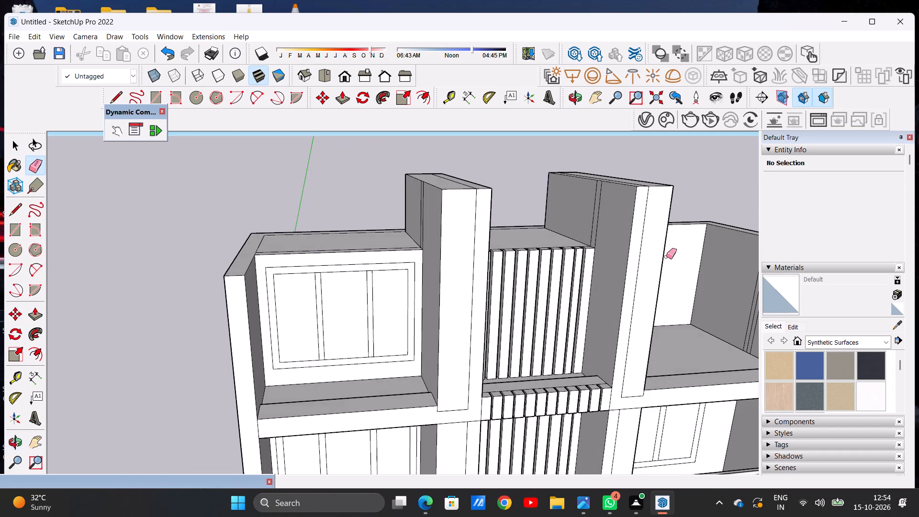
{"action": "scroll", "coordinate": [601, 216], "scroll_direction": "up", "scroll_amount": 12}
{"action": "left_click_drag", "start_coordinate": [580, 206], "coordinate": [600, 227]}
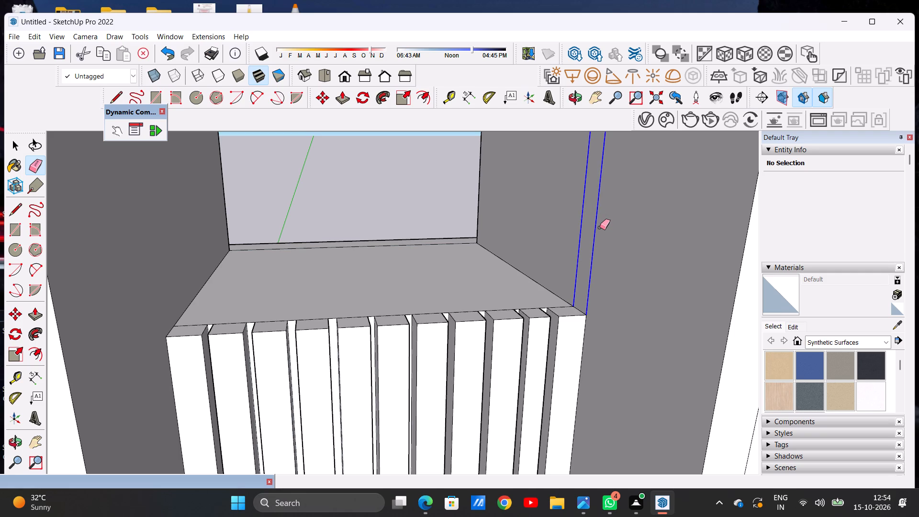
{"action": "left_click_drag", "start_coordinate": [600, 227], "coordinate": [602, 230]}
{"action": "key", "text": "space"}
Draw a line across the left pillar's inner face, below its top edge, from the front edge to the back edge.
{"action": "scroll", "coordinate": [460, 239], "scroll_direction": "down", "scroll_amount": 5}
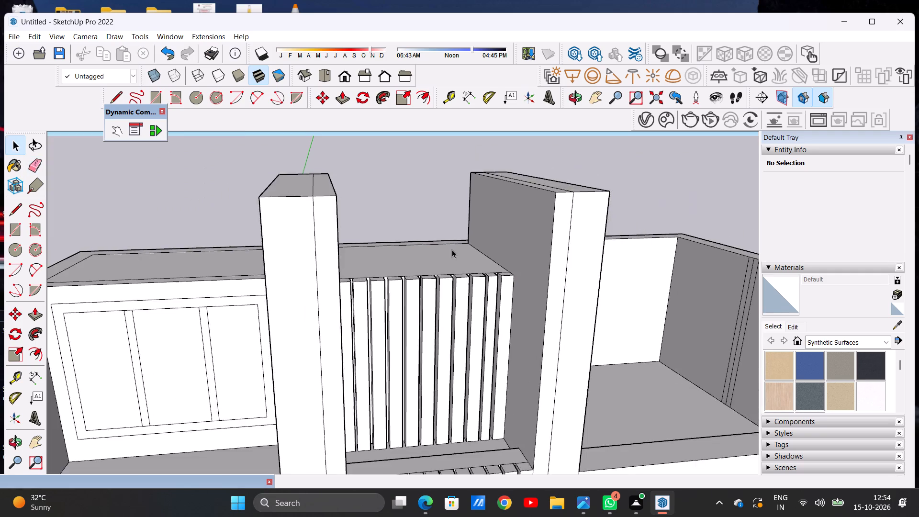
{"action": "scroll", "coordinate": [452, 249], "scroll_direction": "down", "scroll_amount": 9}
{"action": "middle_click_drag", "start_coordinate": [448, 243], "coordinate": [379, 323]}
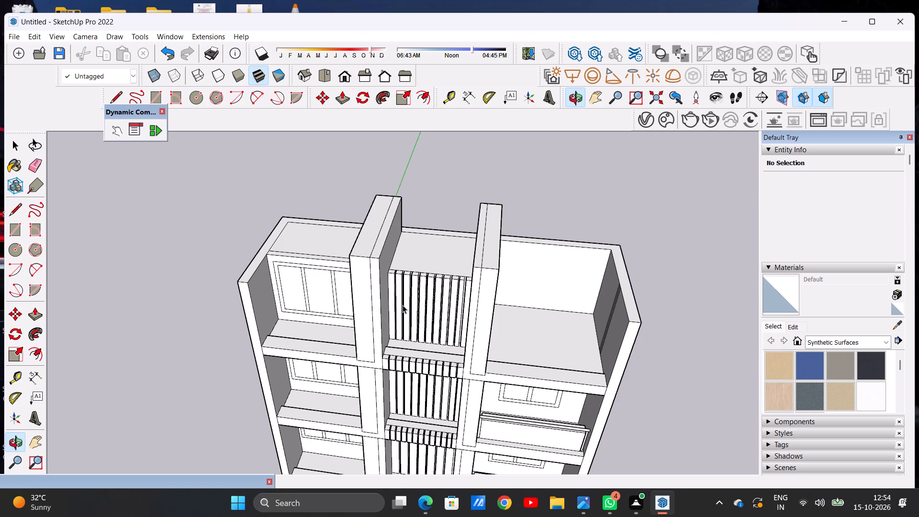
{"action": "scroll", "coordinate": [409, 297], "scroll_direction": "up", "scroll_amount": 5}
{"action": "middle_click_drag", "start_coordinate": [395, 247], "coordinate": [354, 155]}
{"action": "scroll", "coordinate": [354, 155], "scroll_direction": "up", "scroll_amount": 4}
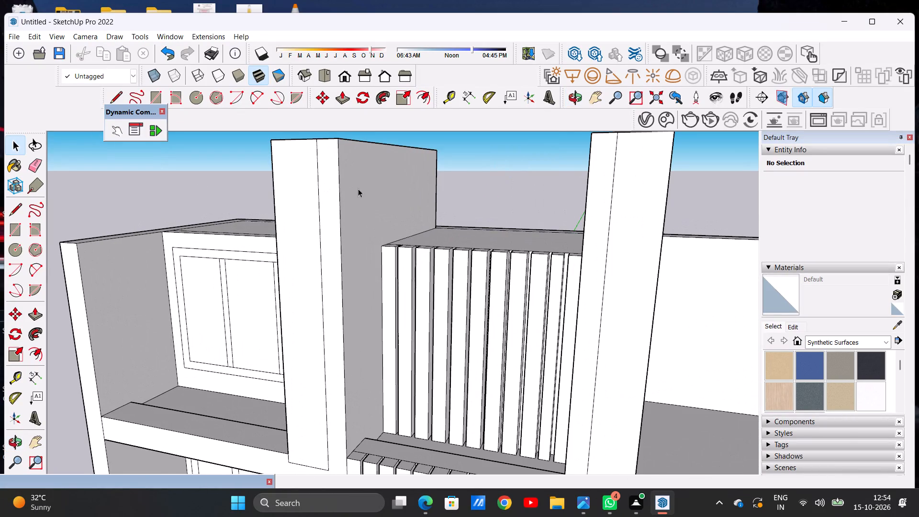
{"action": "scroll", "coordinate": [369, 199], "scroll_direction": "down", "scroll_amount": 3}
{"action": "middle_click_drag", "start_coordinate": [372, 191], "coordinate": [379, 227]}
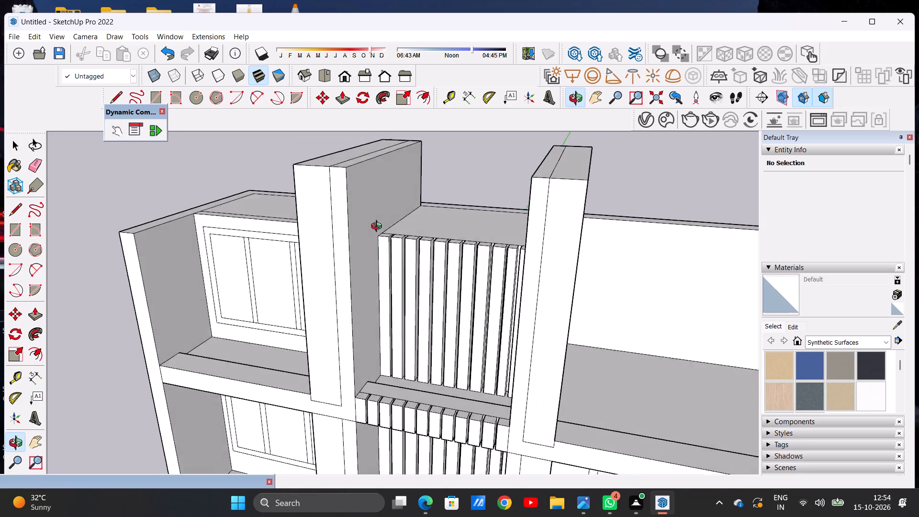
{"action": "middle_click_drag", "start_coordinate": [379, 227], "coordinate": [381, 241]}
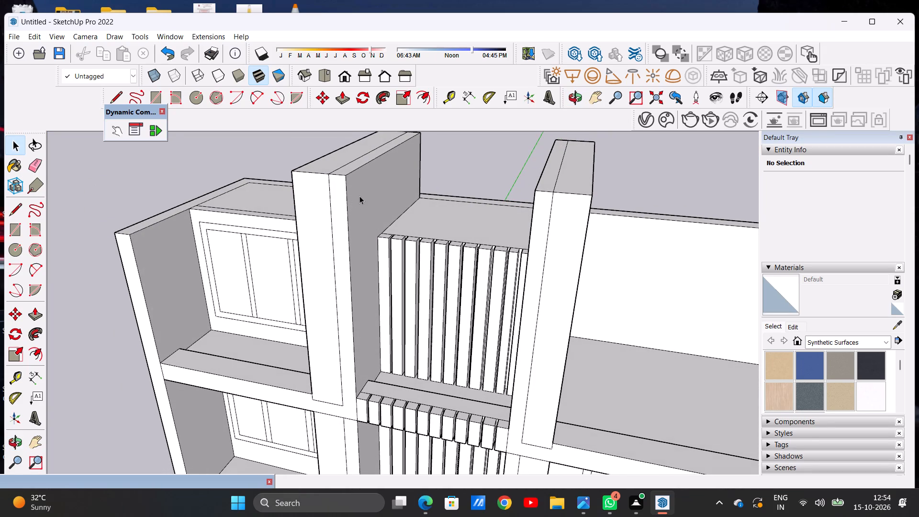
{"action": "key", "text": "l"}
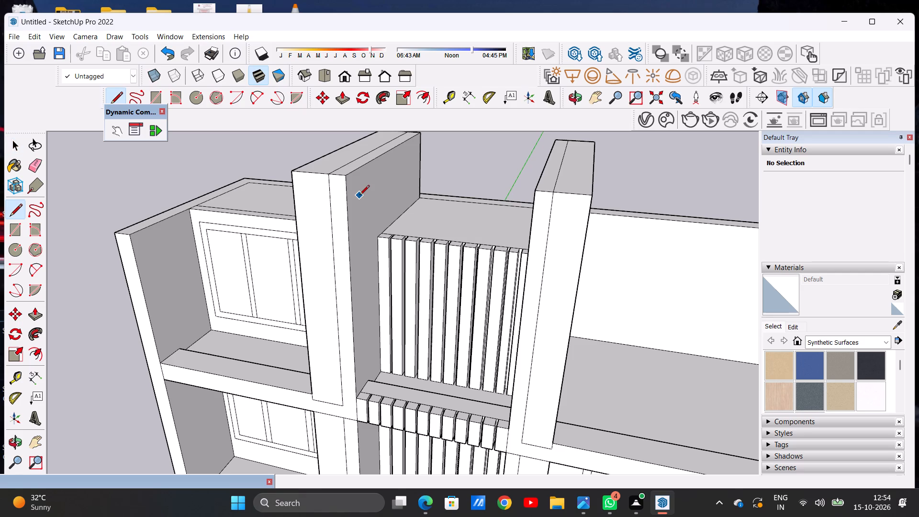
{"action": "scroll", "coordinate": [372, 189], "scroll_direction": "down", "scroll_amount": 6}
{"action": "middle_click_drag", "start_coordinate": [392, 183], "coordinate": [320, 178]}
{"action": "scroll", "coordinate": [329, 178], "scroll_direction": "up", "scroll_amount": 12}
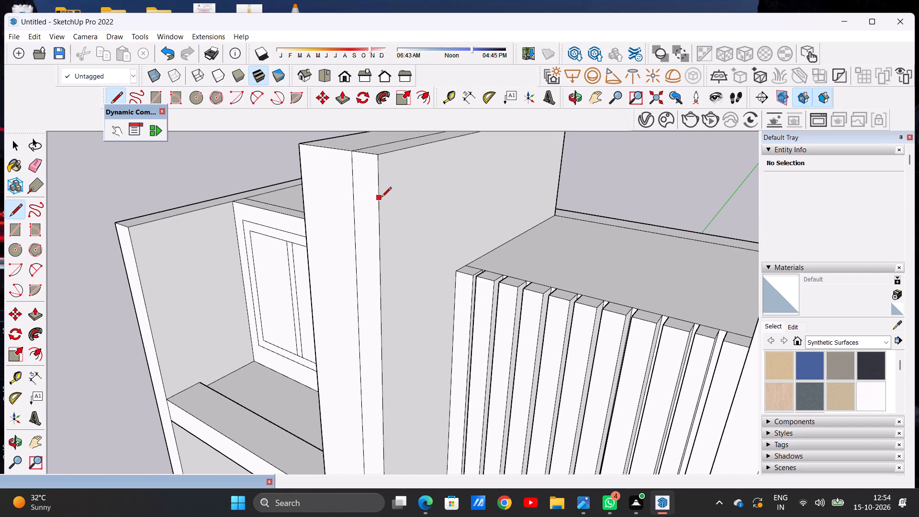
{"action": "left_click", "coordinate": [377, 210]}
{"action": "scroll", "coordinate": [444, 179], "scroll_direction": "down", "scroll_amount": 7}
{"action": "scroll", "coordinate": [505, 161], "scroll_direction": "up", "scroll_amount": 11}
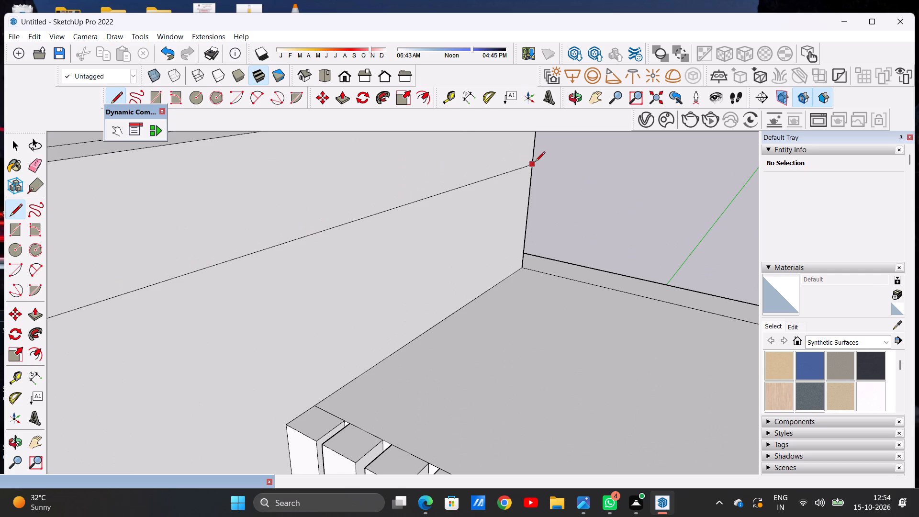
{"action": "left_click", "coordinate": [536, 157]}
{"action": "key", "text": "space"}
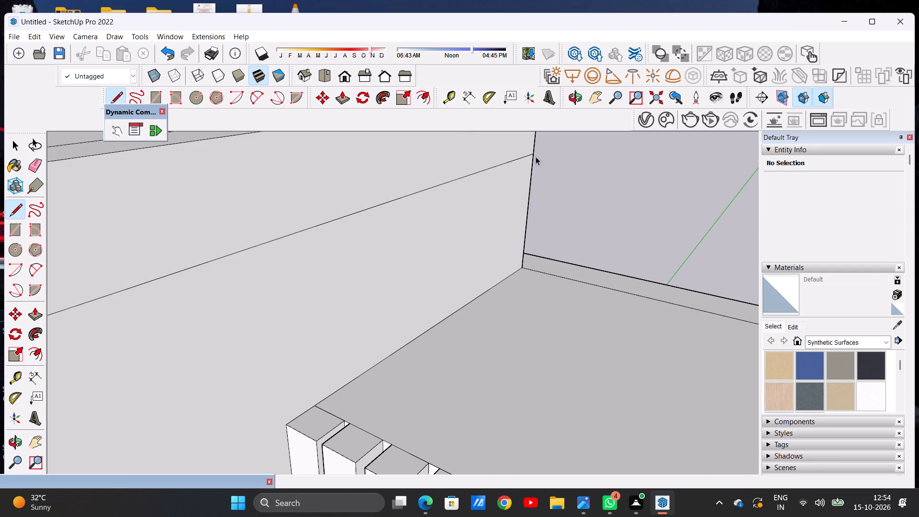
Push/Pull the upper strip of the left pillar's inner face across to the right pillar, forming a top beam between them.
{"action": "scroll", "coordinate": [540, 269], "scroll_direction": "down", "scroll_amount": 20}
{"action": "middle_click_drag", "start_coordinate": [605, 301], "coordinate": [622, 281]}
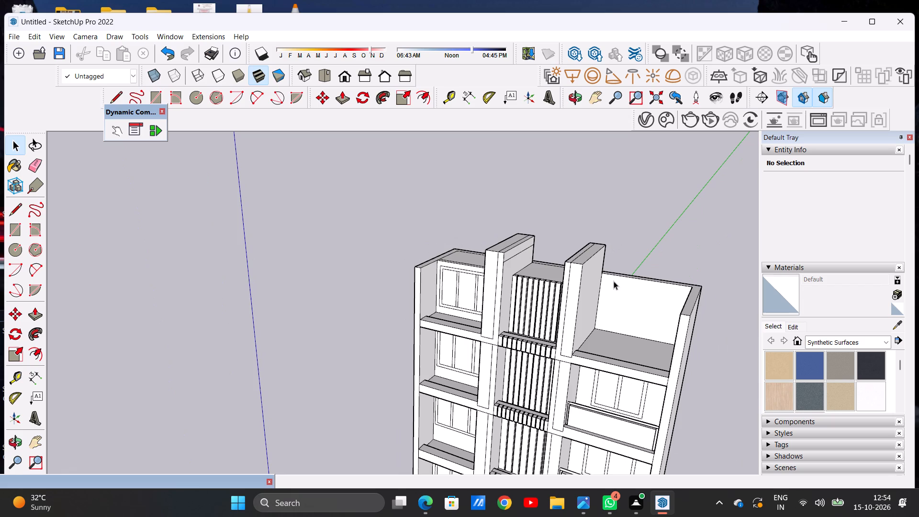
{"action": "scroll", "coordinate": [577, 261], "scroll_direction": "up", "scroll_amount": 8}
{"action": "middle_click_drag", "start_coordinate": [552, 259], "coordinate": [272, 308]}
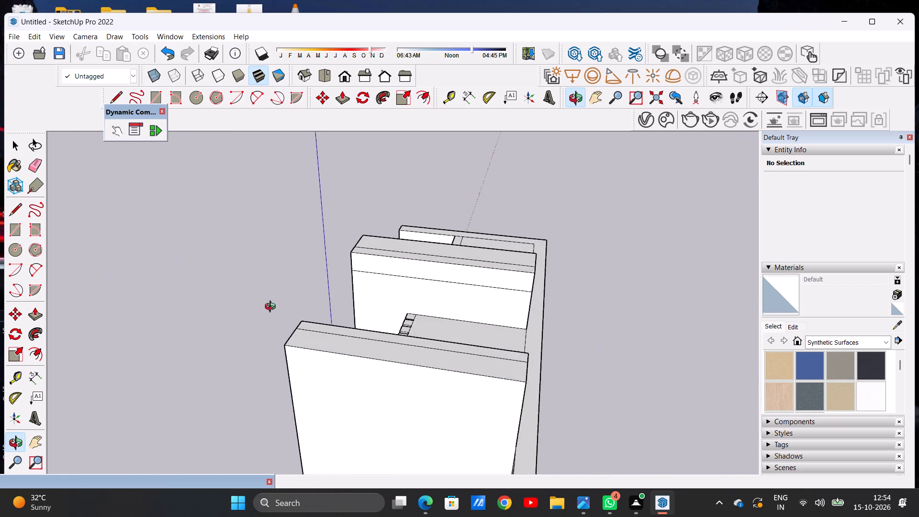
{"action": "middle_click_drag", "start_coordinate": [272, 308], "coordinate": [479, 350]}
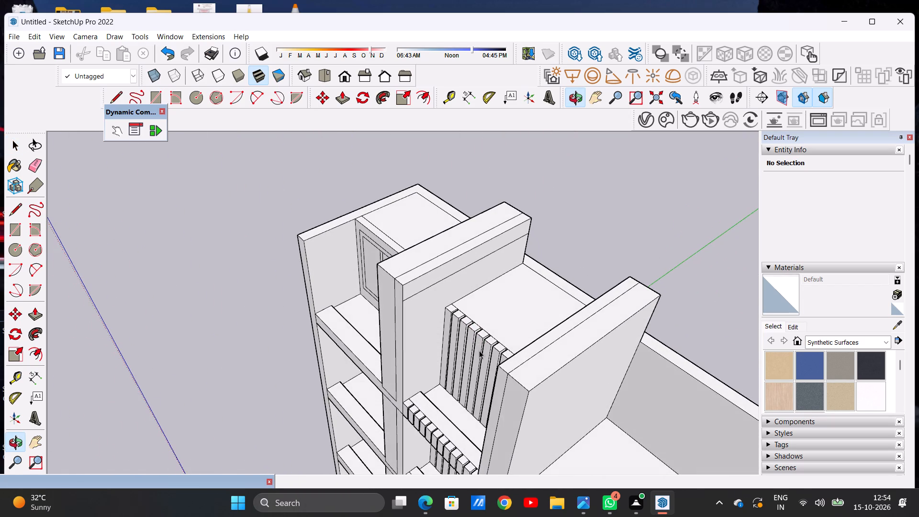
{"action": "scroll", "coordinate": [497, 304], "scroll_direction": "up", "scroll_amount": 5}
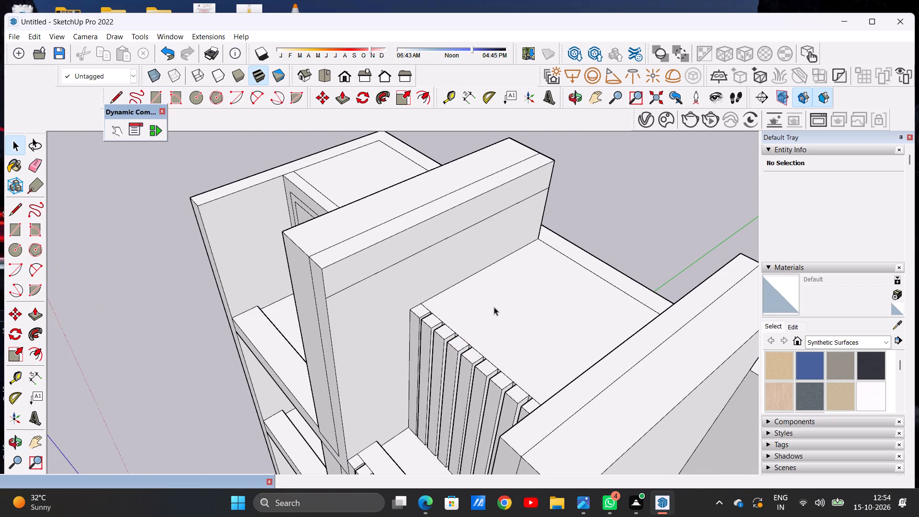
{"action": "key", "text": "p"}
{"action": "left_click", "coordinate": [400, 246]}
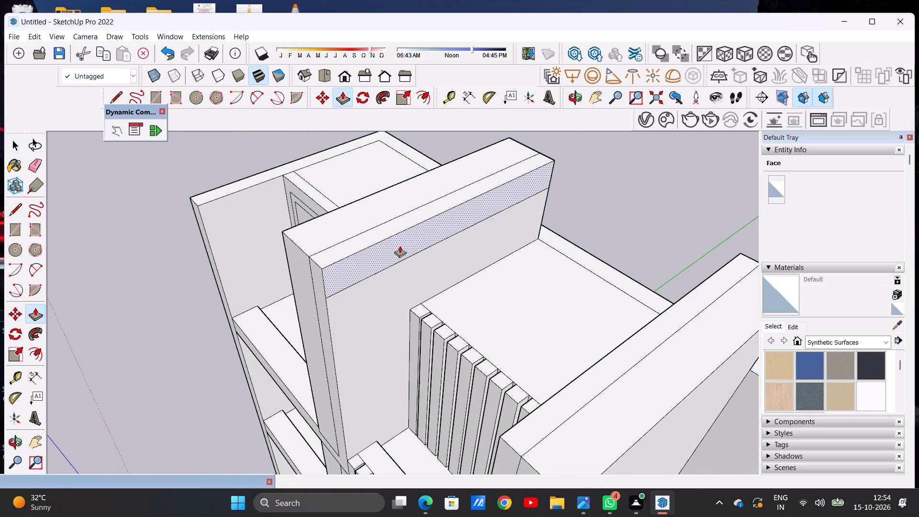
{"action": "scroll", "coordinate": [499, 297], "scroll_direction": "down", "scroll_amount": 7}
{"action": "middle_click_drag", "start_coordinate": [472, 310], "coordinate": [613, 247]}
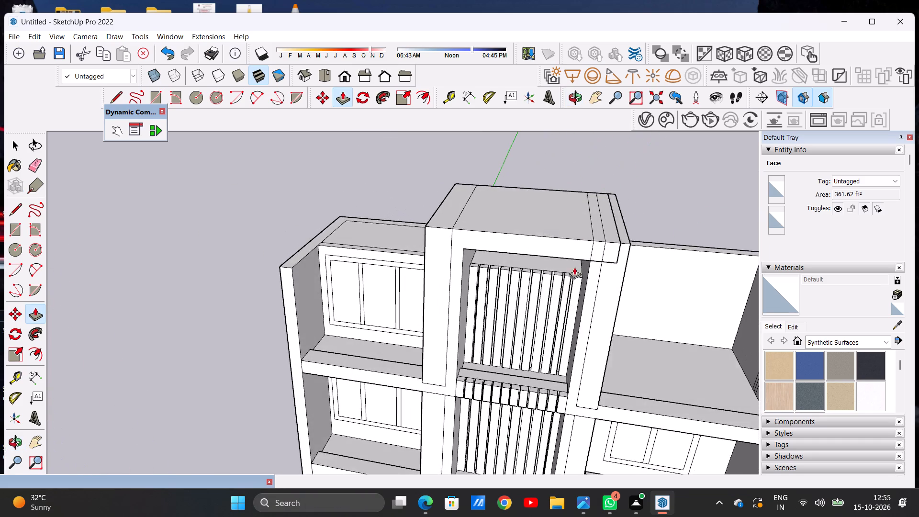
{"action": "scroll", "coordinate": [560, 273], "scroll_direction": "up", "scroll_amount": 11}
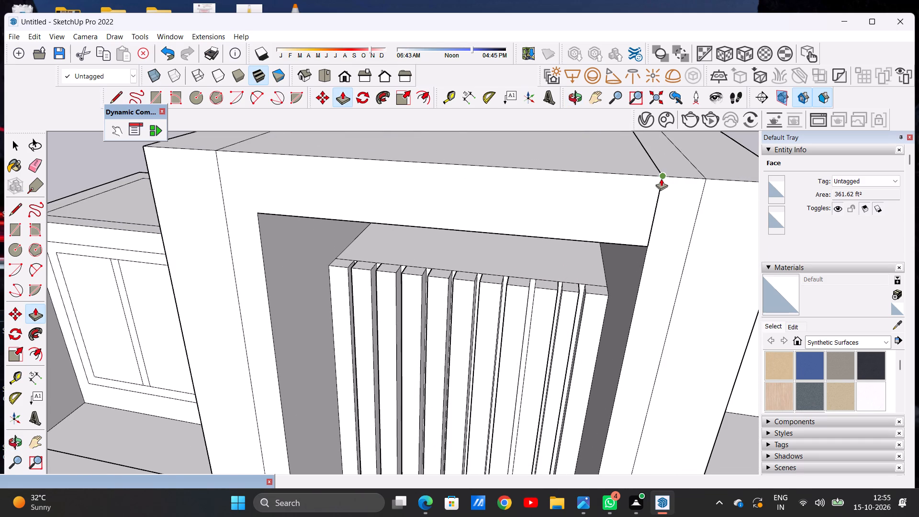
{"action": "left_click", "coordinate": [661, 179]}
{"action": "key", "text": "space"}
Push/Pull the roof face behind the louvres up to the underside of the new beam, closing the gap above the core.
{"action": "scroll", "coordinate": [541, 272], "scroll_direction": "down", "scroll_amount": 8}
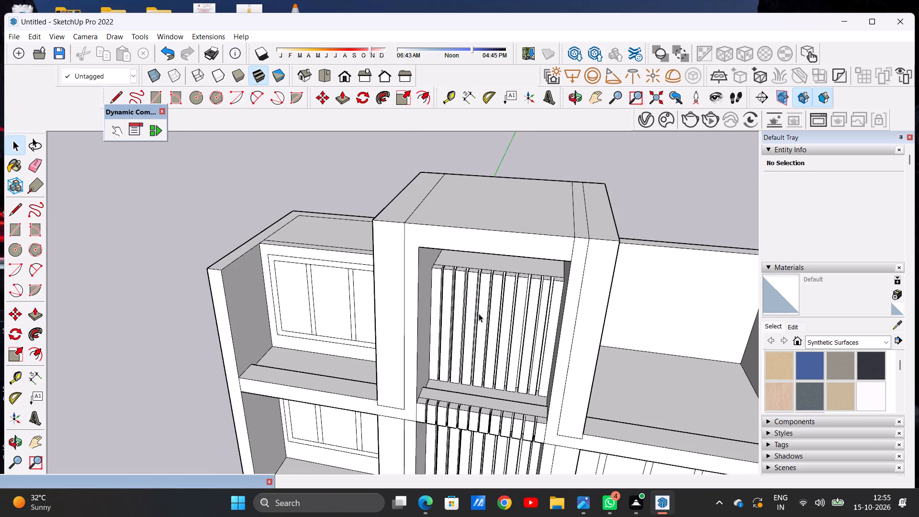
{"action": "middle_click_drag", "start_coordinate": [478, 311], "coordinate": [487, 242]}
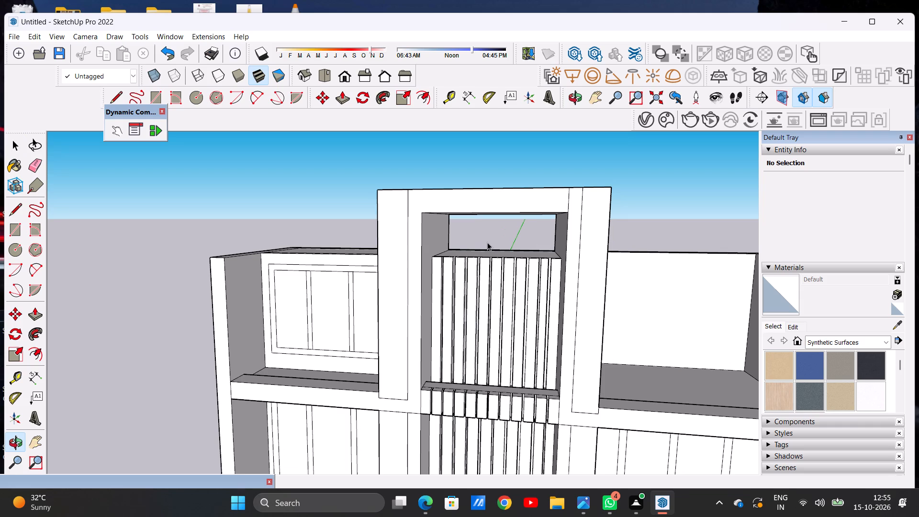
{"action": "scroll", "coordinate": [485, 242], "scroll_direction": "up", "scroll_amount": 6}
{"action": "middle_click_drag", "start_coordinate": [485, 242], "coordinate": [485, 203]}
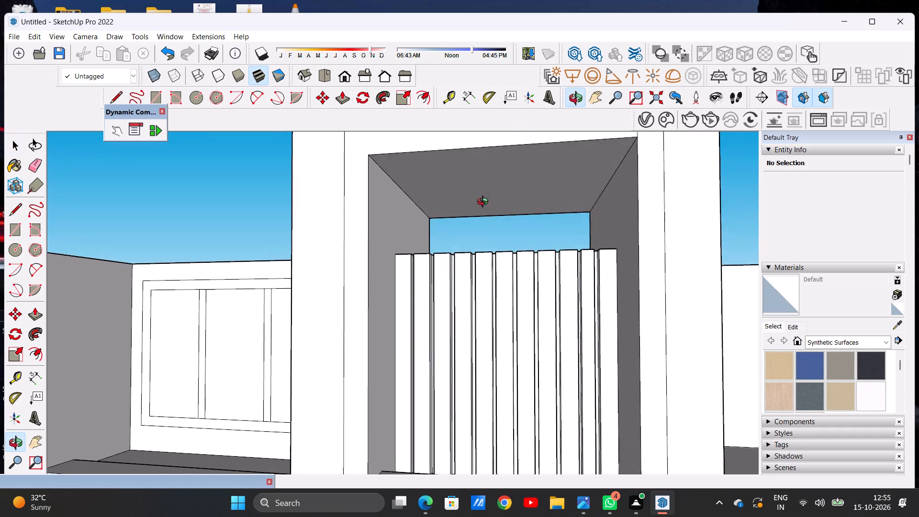
{"action": "middle_click_drag", "start_coordinate": [485, 203], "coordinate": [483, 197]}
{"action": "middle_click", "coordinate": [483, 197]}
{"action": "scroll", "coordinate": [483, 197], "scroll_direction": "up", "scroll_amount": 1}
{"action": "scroll", "coordinate": [478, 204], "scroll_direction": "down", "scroll_amount": 2}
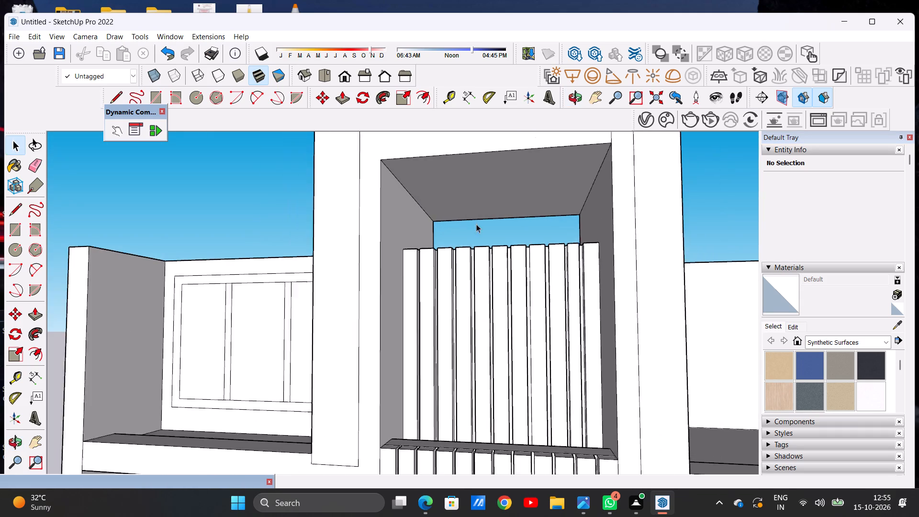
{"action": "scroll", "coordinate": [476, 224], "scroll_direction": "down", "scroll_amount": 5}
{"action": "scroll", "coordinate": [475, 241], "scroll_direction": "up", "scroll_amount": 6}
{"action": "middle_click_drag", "start_coordinate": [464, 225], "coordinate": [465, 291]}
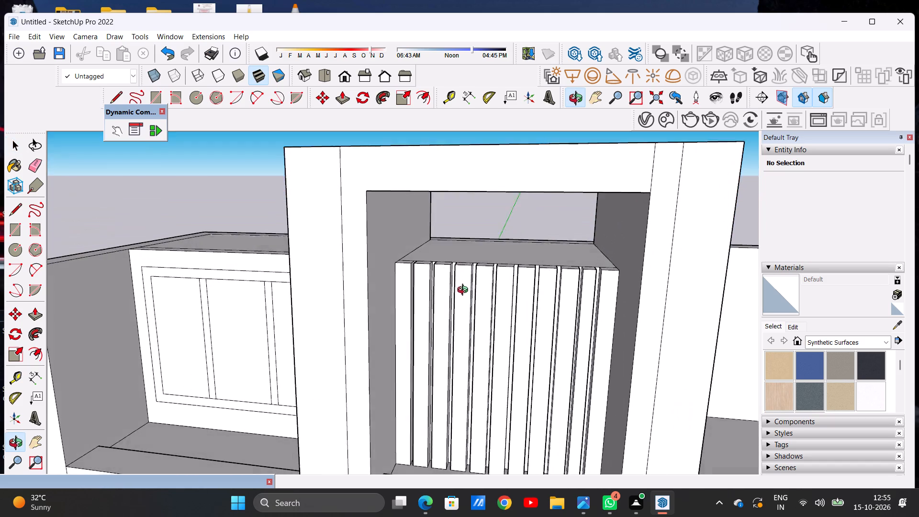
{"action": "middle_click_drag", "start_coordinate": [465, 291], "coordinate": [463, 299]}
{"action": "scroll", "coordinate": [503, 273], "scroll_direction": "up", "scroll_amount": 7}
{"action": "middle_click_drag", "start_coordinate": [502, 284], "coordinate": [502, 315]}
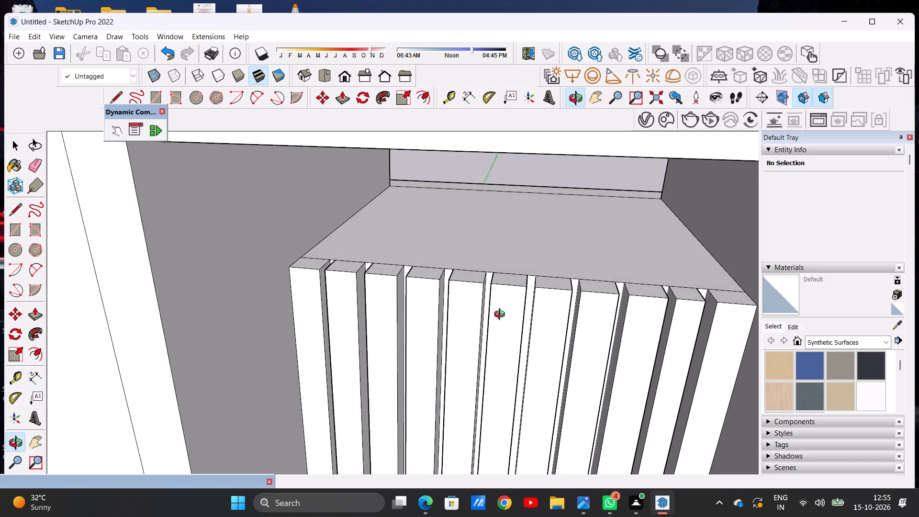
{"action": "middle_click_drag", "start_coordinate": [502, 315], "coordinate": [502, 317]}
{"action": "middle_click_drag", "start_coordinate": [502, 317], "coordinate": [470, 314]}
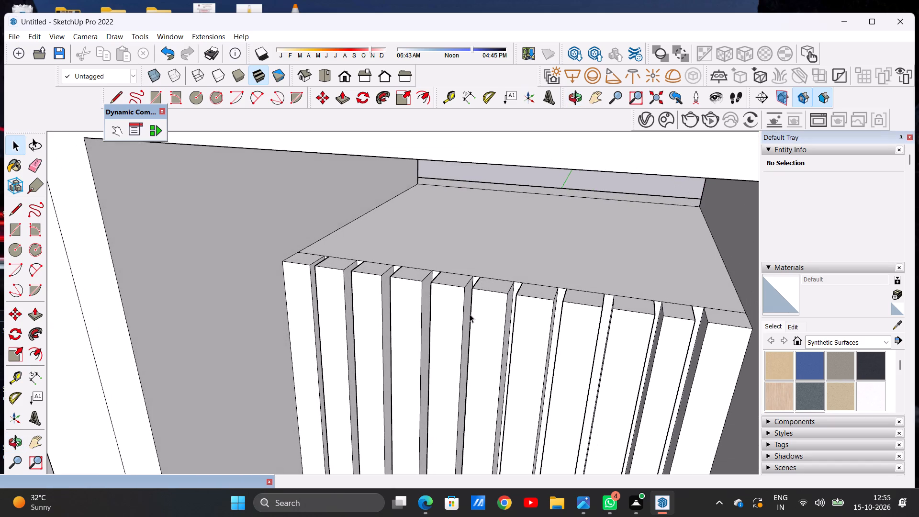
{"action": "key", "text": "p"}
{"action": "left_click", "coordinate": [619, 251]}
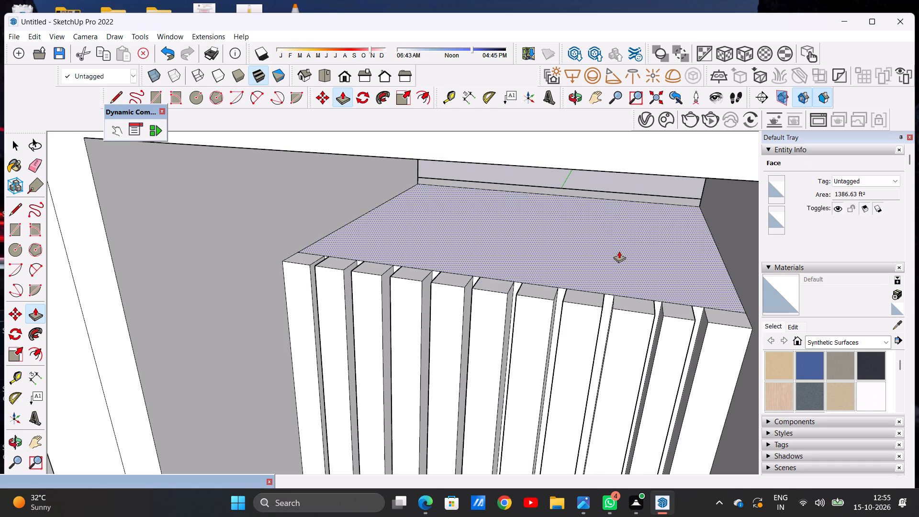
{"action": "scroll", "coordinate": [629, 208], "scroll_direction": "down", "scroll_amount": 10}
{"action": "middle_click_drag", "start_coordinate": [666, 211], "coordinate": [671, 137]}
{"action": "scroll", "coordinate": [670, 146], "scroll_direction": "up", "scroll_amount": 11}
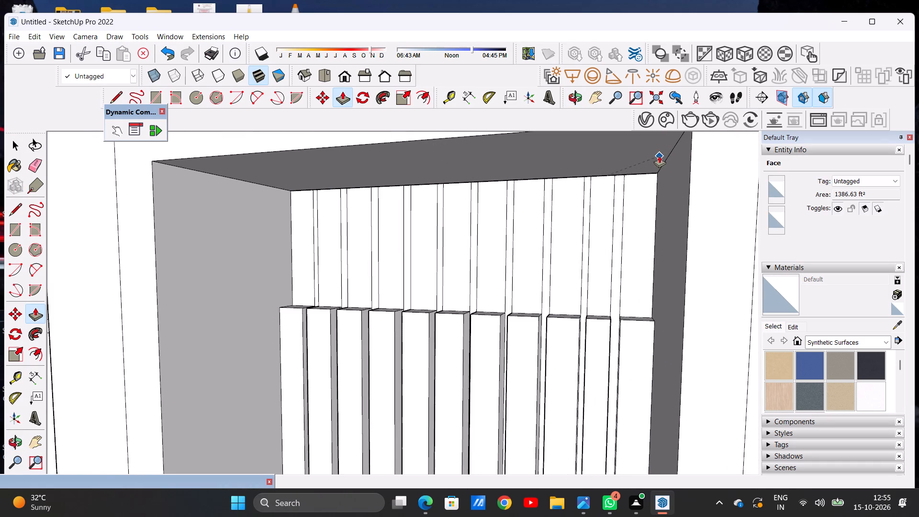
{"action": "left_click", "coordinate": [659, 156]}
{"action": "key", "text": "space"}
Push/Pull the underside of the top beam slightly downward between the two central pillars.
{"action": "scroll", "coordinate": [554, 276], "scroll_direction": "down", "scroll_amount": 12}
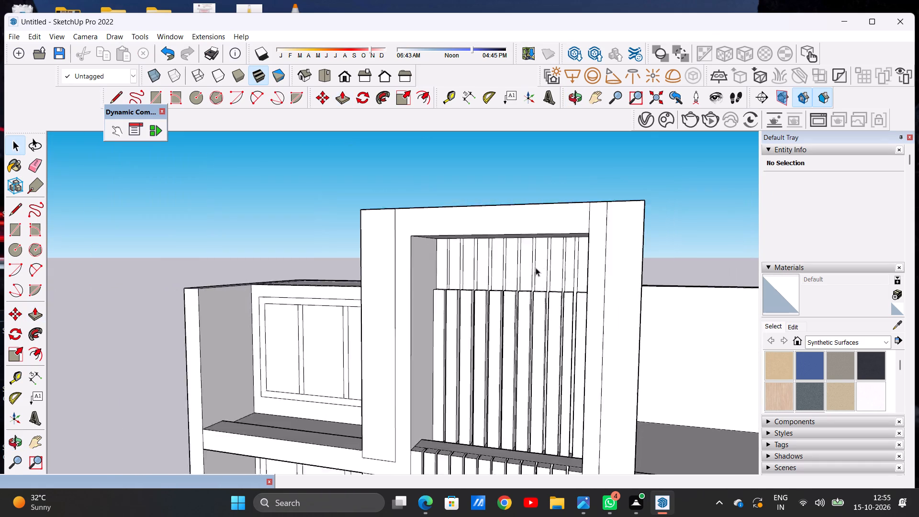
{"action": "scroll", "coordinate": [536, 268], "scroll_direction": "down", "scroll_amount": 3}
{"action": "middle_click_drag", "start_coordinate": [582, 264], "coordinate": [518, 330]}
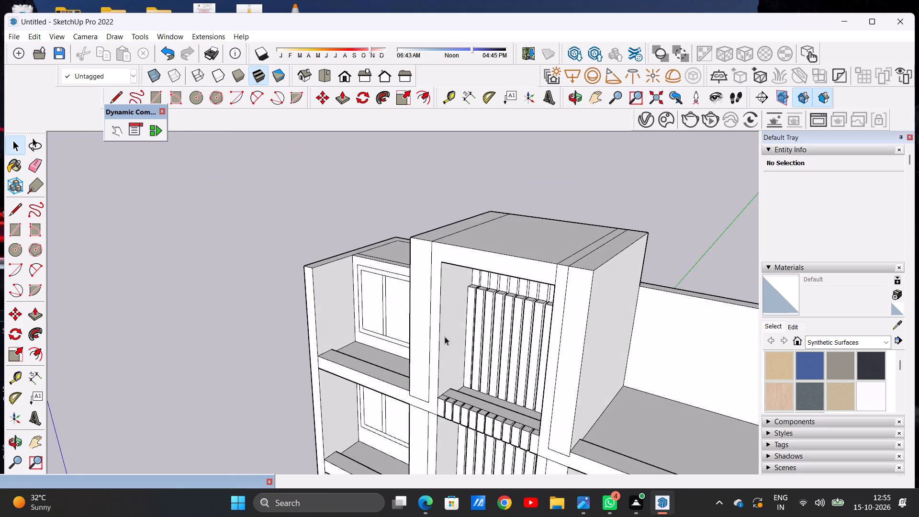
{"action": "middle_click_drag", "start_coordinate": [443, 337], "coordinate": [564, 287]}
{"action": "scroll", "coordinate": [518, 251], "scroll_direction": "up", "scroll_amount": 6}
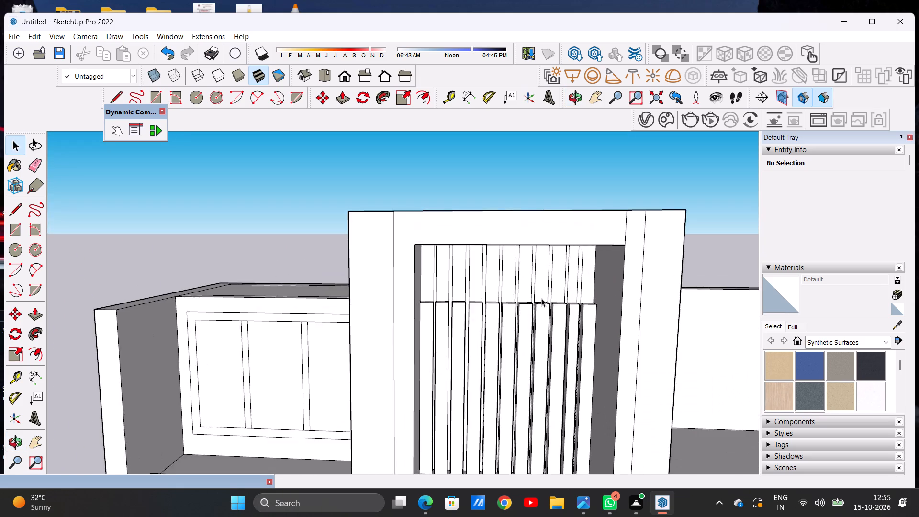
{"action": "middle_click_drag", "start_coordinate": [541, 298], "coordinate": [541, 220]}
{"action": "middle_click", "coordinate": [541, 220]}
{"action": "scroll", "coordinate": [519, 205], "scroll_direction": "up", "scroll_amount": 6}
{"action": "key", "text": "p"}
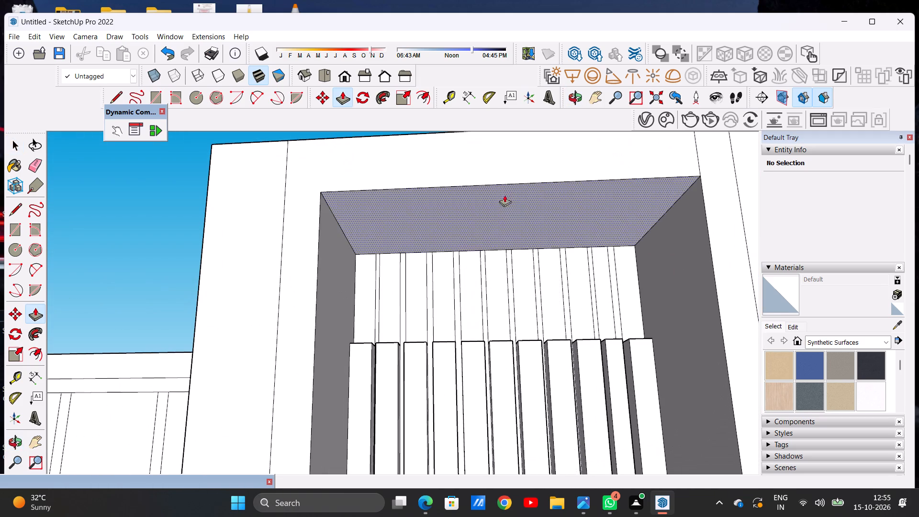
{"action": "left_click", "coordinate": [504, 193]}
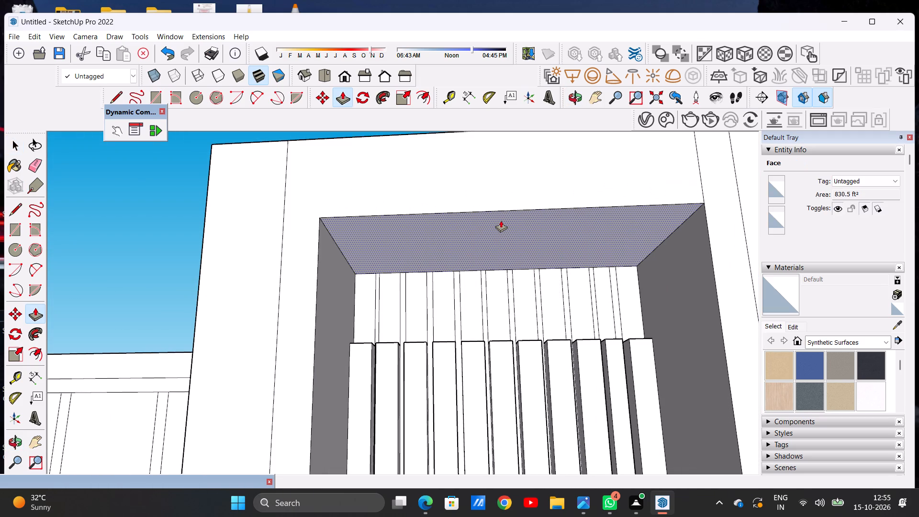
{"action": "left_click", "coordinate": [501, 225]}
{"action": "key", "text": "space"}
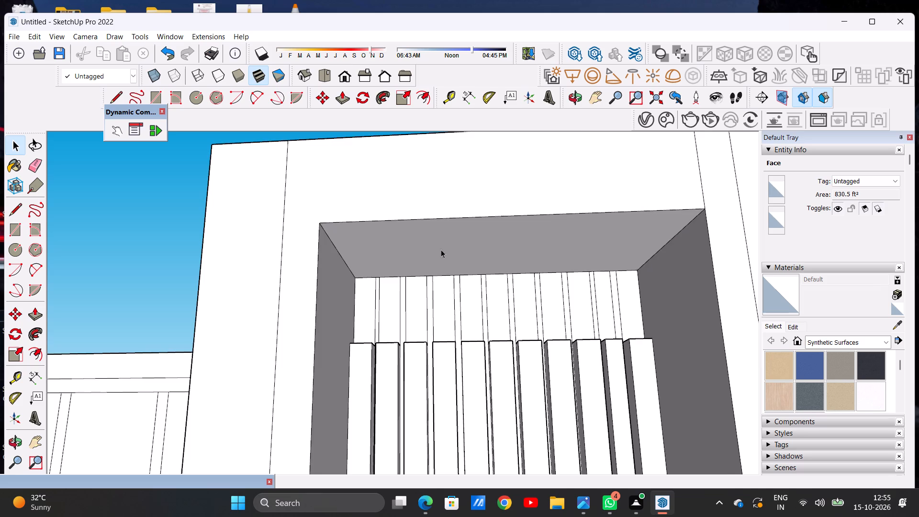
Push/Pull the first three wall strips above the louvres from the left pillar outward, flush with the louvre fronts below.
{"action": "scroll", "coordinate": [416, 254], "scroll_direction": "down", "scroll_amount": 11}
{"action": "middle_click_drag", "start_coordinate": [434, 274], "coordinate": [439, 346]}
{"action": "middle_click_drag", "start_coordinate": [439, 346], "coordinate": [407, 348]}
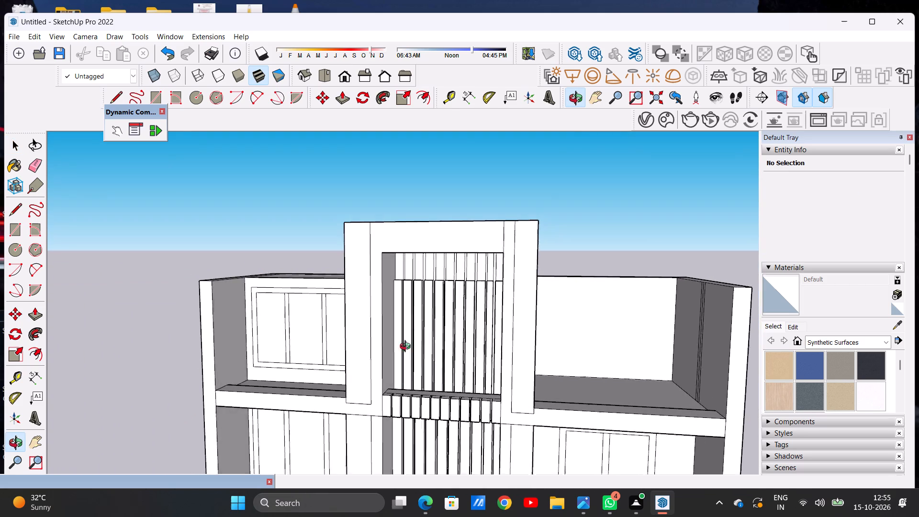
{"action": "middle_click_drag", "start_coordinate": [407, 348], "coordinate": [379, 365]}
{"action": "middle_click", "coordinate": [379, 365]}
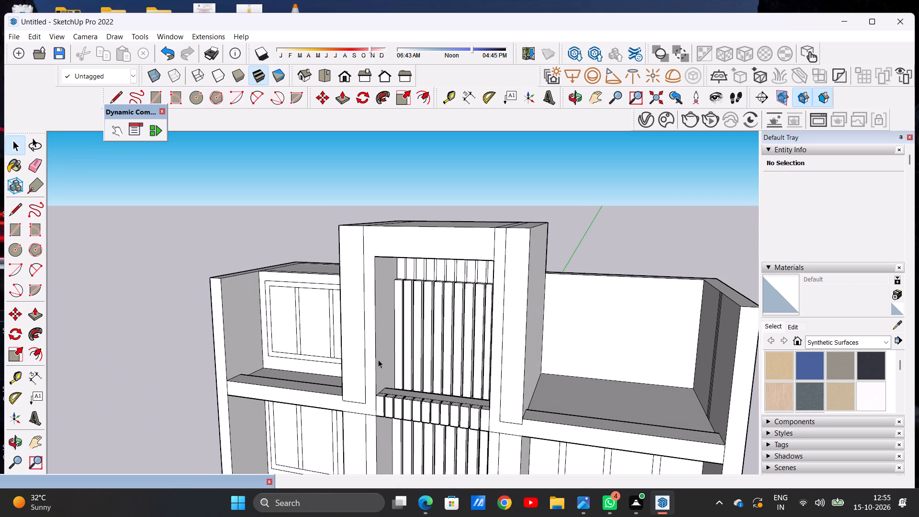
{"action": "scroll", "coordinate": [398, 301], "scroll_direction": "up", "scroll_amount": 12}
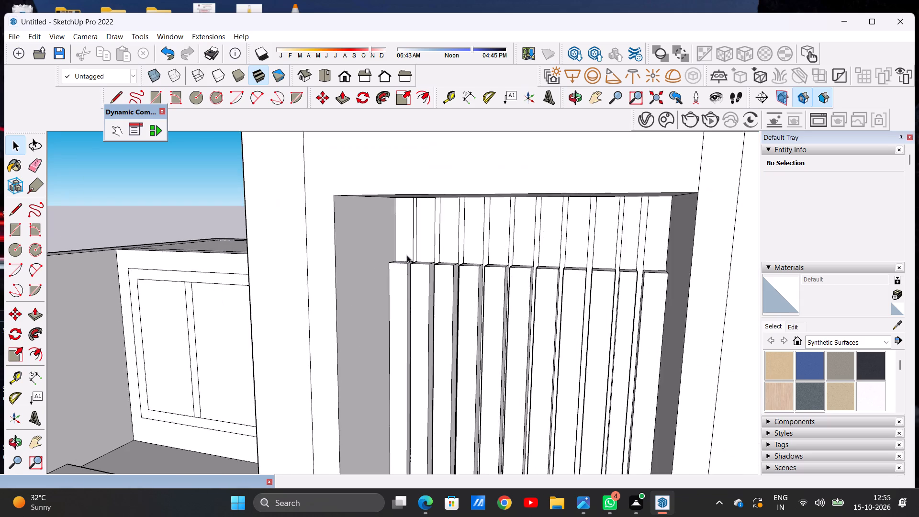
{"action": "scroll", "coordinate": [407, 255], "scroll_direction": "up", "scroll_amount": 6}
{"action": "scroll", "coordinate": [430, 283], "scroll_direction": "down", "scroll_amount": 10}
{"action": "middle_click_drag", "start_coordinate": [427, 267], "coordinate": [421, 236]}
{"action": "middle_click", "coordinate": [421, 236]}
{"action": "scroll", "coordinate": [416, 235], "scroll_direction": "up", "scroll_amount": 6}
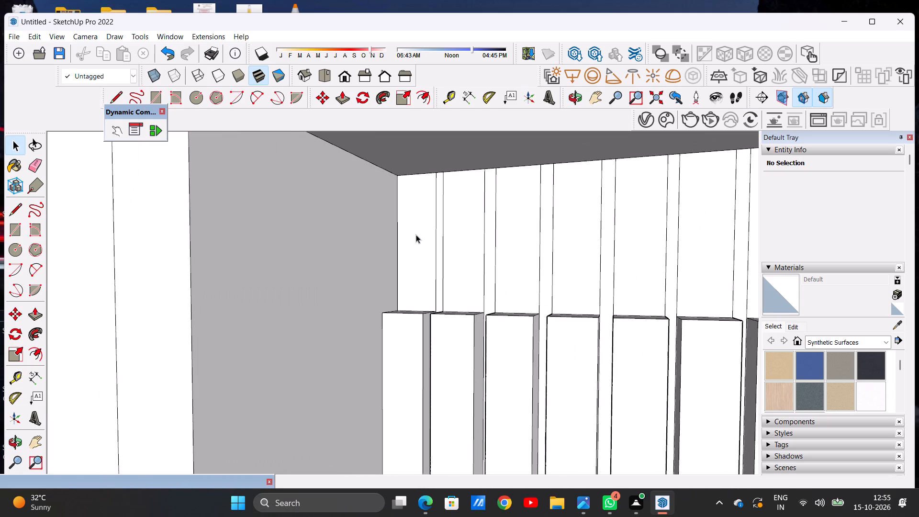
{"action": "key", "text": "p"}
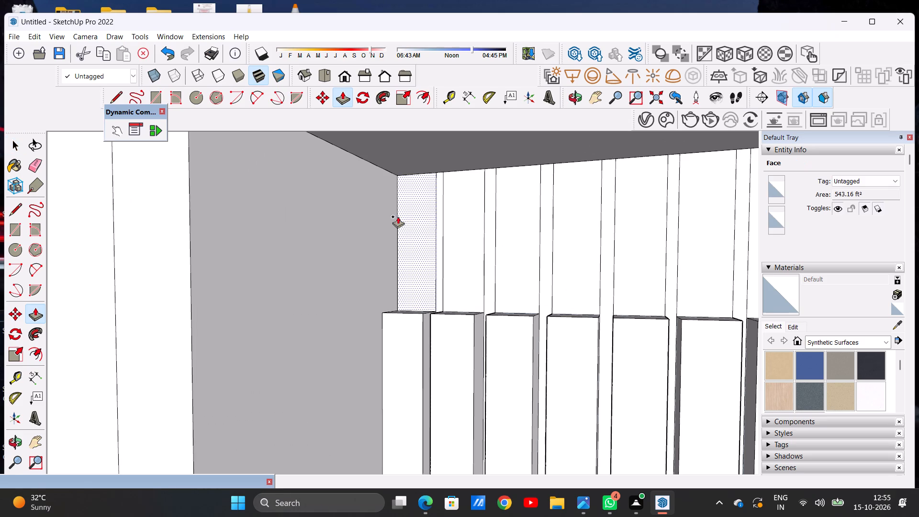
{"action": "left_click", "coordinate": [419, 230]}
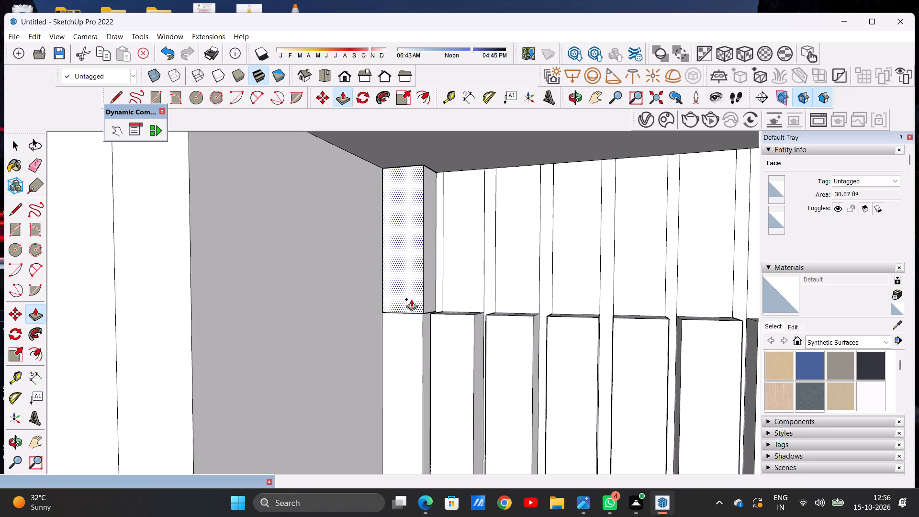
{"action": "left_click", "coordinate": [422, 319]}
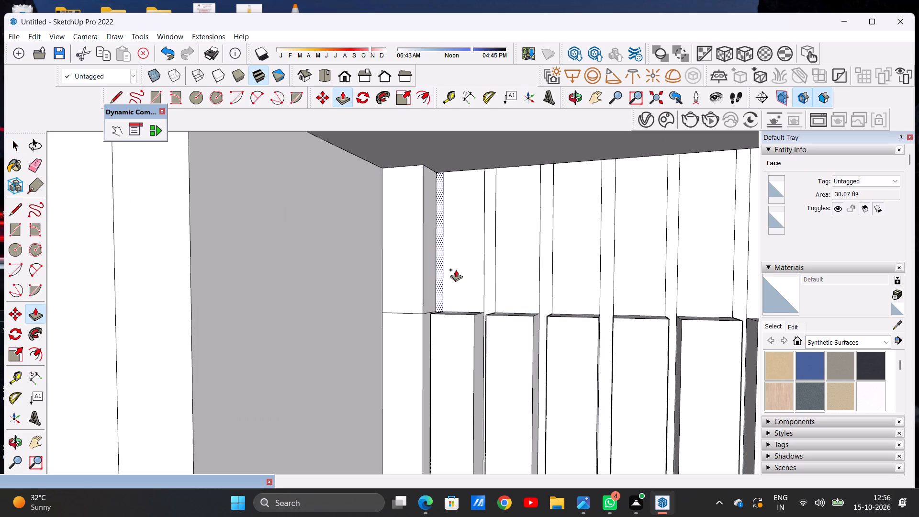
{"action": "left_click", "coordinate": [459, 267]}
{"action": "left_click", "coordinate": [470, 318]}
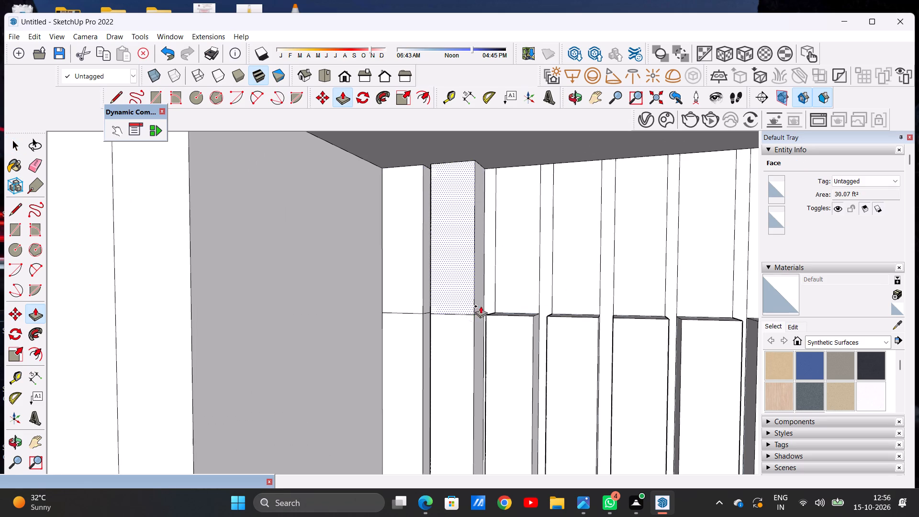
{"action": "left_click", "coordinate": [516, 271]}
{"action": "left_click", "coordinate": [532, 320]}
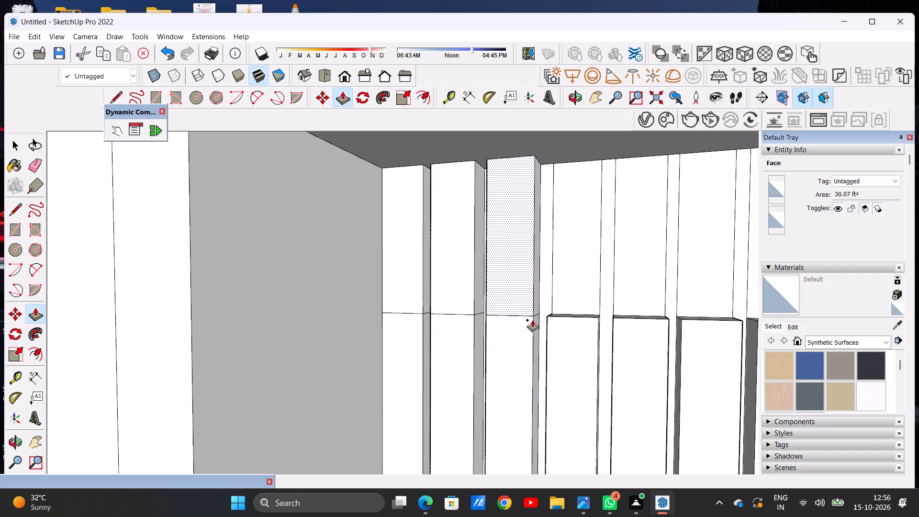
{"action": "key", "text": "space"}
Erase the horizontal joint lines on the front faces of the three extended louvres.
{"action": "type", "text": "e"}
{"action": "left_click_drag", "start_coordinate": [407, 303], "coordinate": [403, 322]}
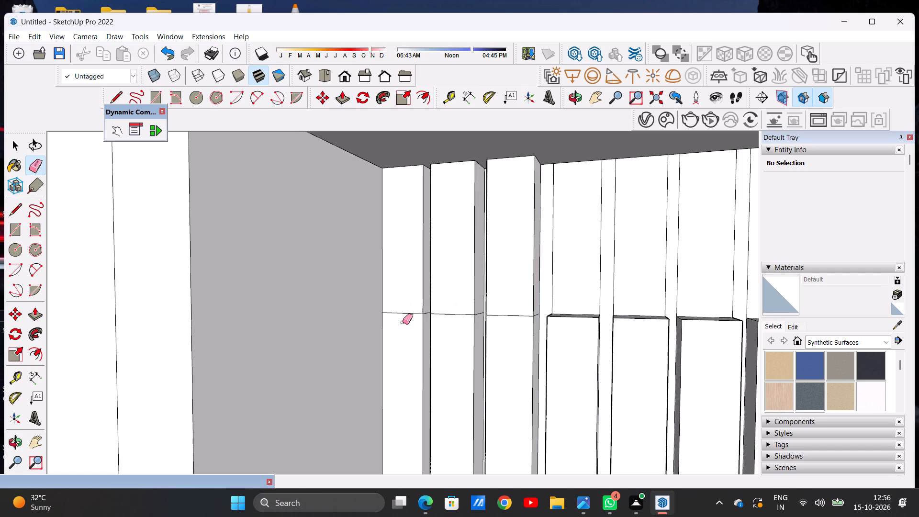
{"action": "left_click_drag", "start_coordinate": [403, 322], "coordinate": [403, 323]}
{"action": "left_click_drag", "start_coordinate": [458, 304], "coordinate": [454, 331]}
{"action": "left_click_drag", "start_coordinate": [506, 305], "coordinate": [502, 327]}
{"action": "key", "text": "space"}
Push/Pull the fourth wall strip above the louvres outward, flush with the front of the louvre below it.
{"action": "type", "text": "p"}
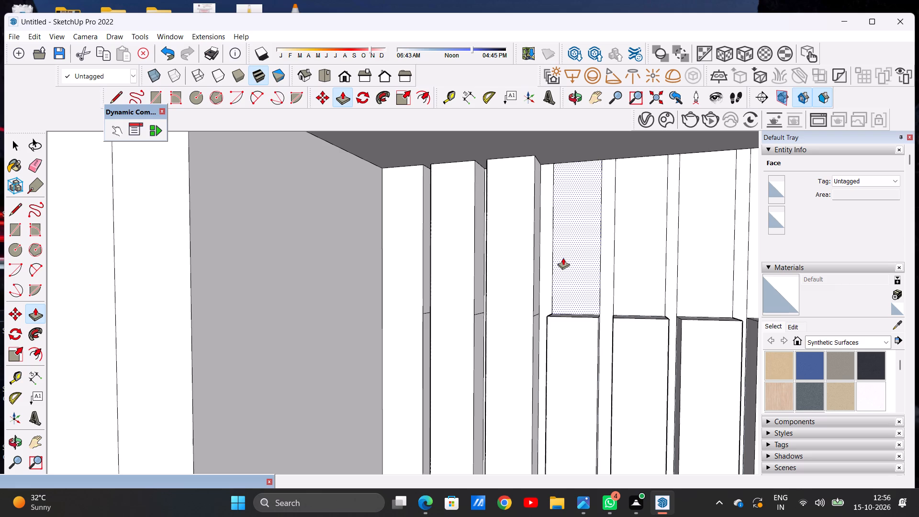
{"action": "left_click", "coordinate": [563, 258]}
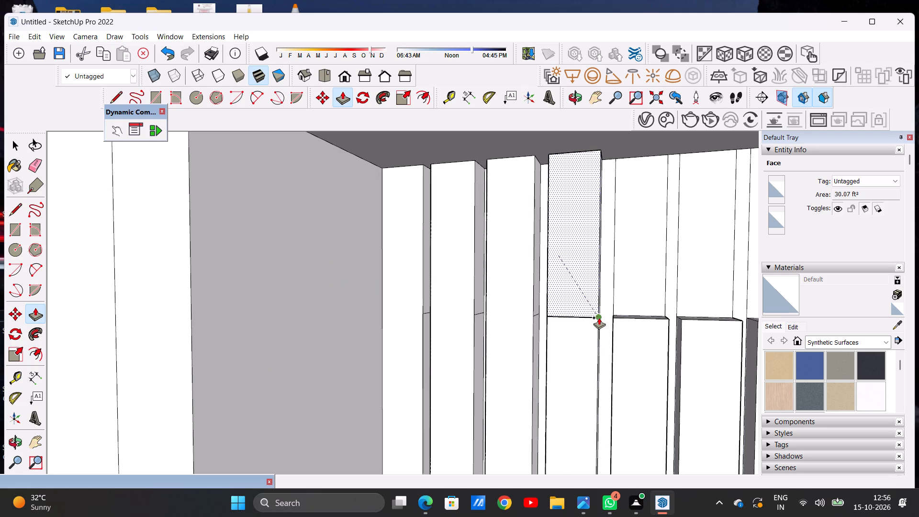
{"action": "left_click", "coordinate": [599, 317]}
{"action": "left_click", "coordinate": [646, 276]}
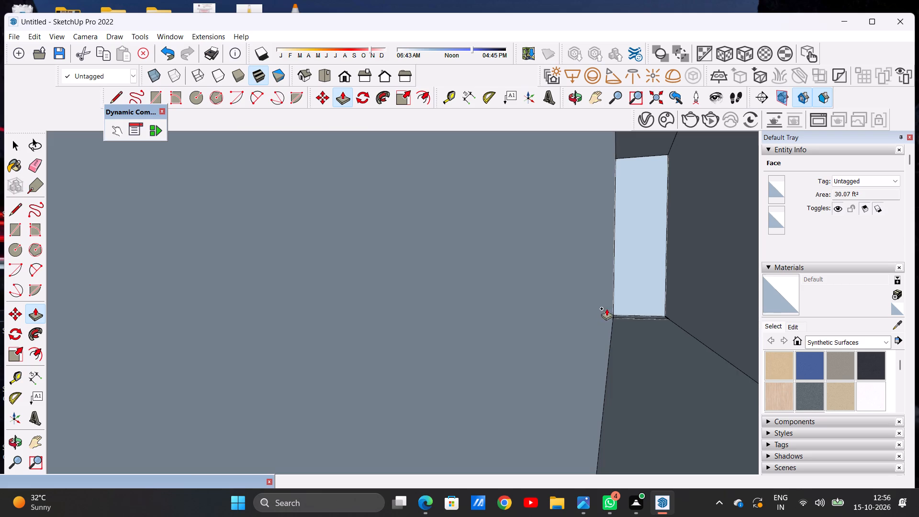
{"action": "key", "text": "space"}
Push/Pull the fifth and sixth wall strips above the louvres outward to match the extended louvre fronts beside them.
{"action": "scroll", "coordinate": [589, 304], "scroll_direction": "down", "scroll_amount": 9}
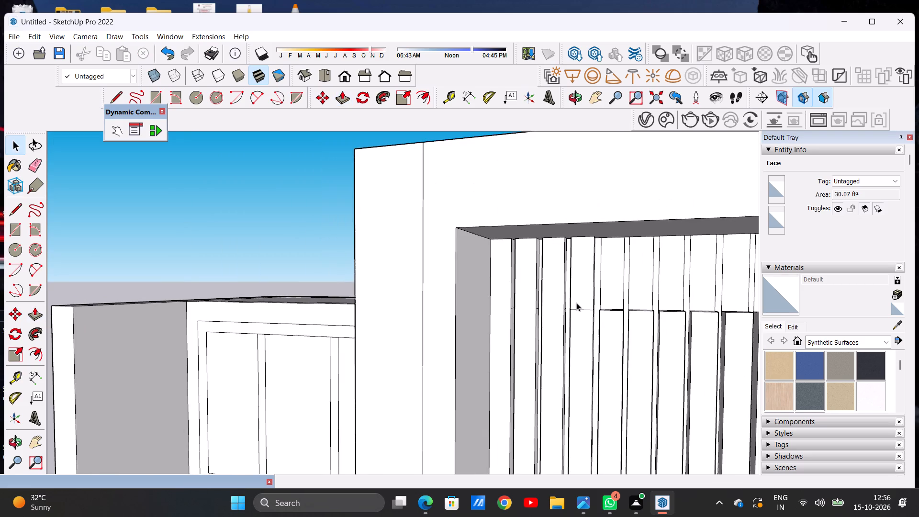
{"action": "middle_click_drag", "start_coordinate": [572, 305], "coordinate": [559, 344]}
{"action": "scroll", "coordinate": [621, 333], "scroll_direction": "up", "scroll_amount": 6}
{"action": "scroll", "coordinate": [616, 306], "scroll_direction": "down", "scroll_amount": 1}
{"action": "scroll", "coordinate": [616, 306], "scroll_direction": "up", "scroll_amount": 4}
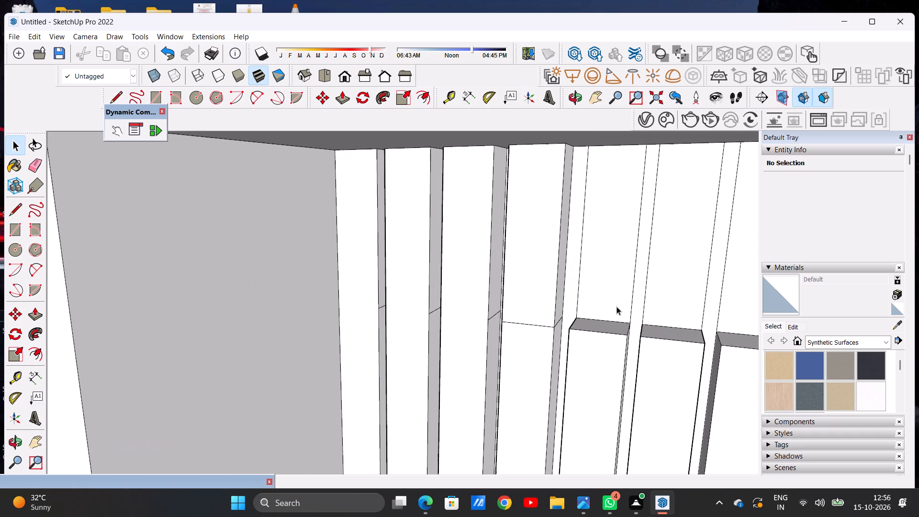
{"action": "key", "text": "p"}
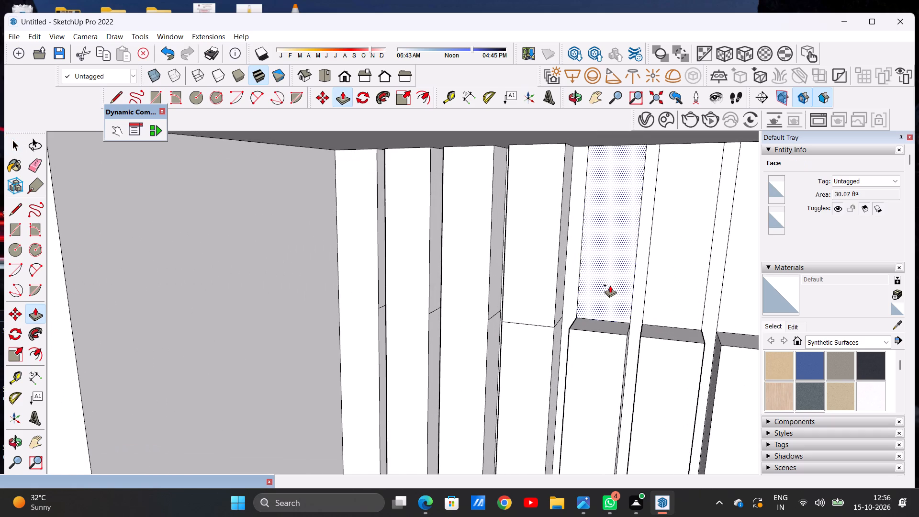
{"action": "left_click", "coordinate": [610, 285]}
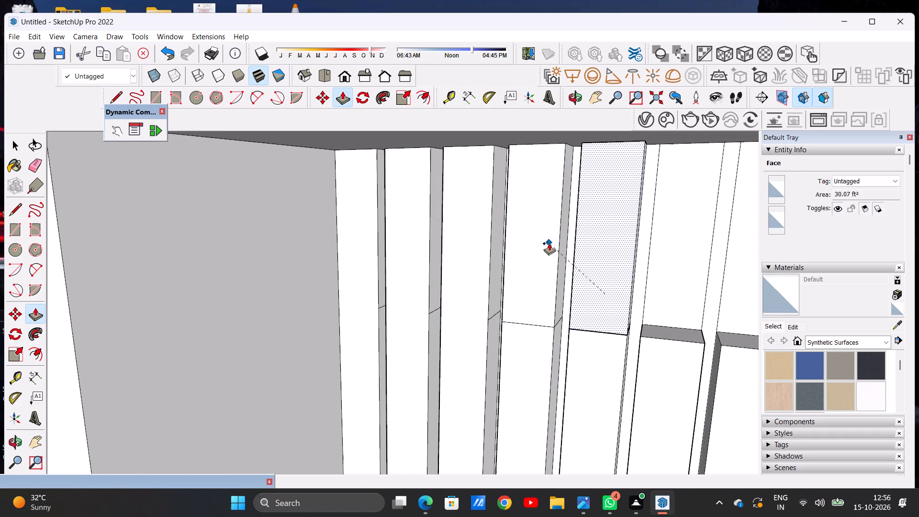
{"action": "left_click", "coordinate": [549, 243]}
{"action": "left_click", "coordinate": [663, 257]}
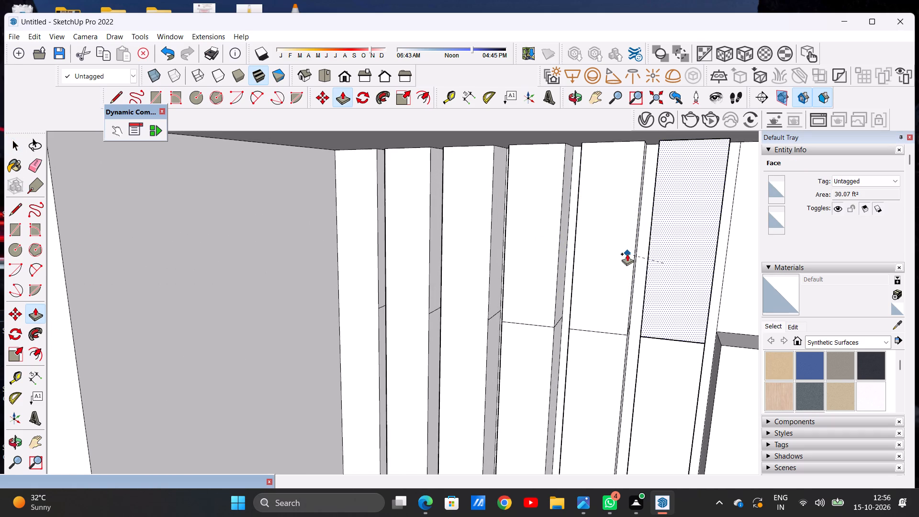
{"action": "left_click", "coordinate": [627, 254]}
Push/Pull the seventh wall strip above the louvres outward, flush with the neighbouring extended louvre front.
{"action": "scroll", "coordinate": [594, 262], "scroll_direction": "down", "scroll_amount": 15}
{"action": "scroll", "coordinate": [614, 259], "scroll_direction": "up", "scroll_amount": 2}
{"action": "scroll", "coordinate": [614, 259], "scroll_direction": "down", "scroll_amount": 1}
{"action": "scroll", "coordinate": [614, 259], "scroll_direction": "up", "scroll_amount": 4}
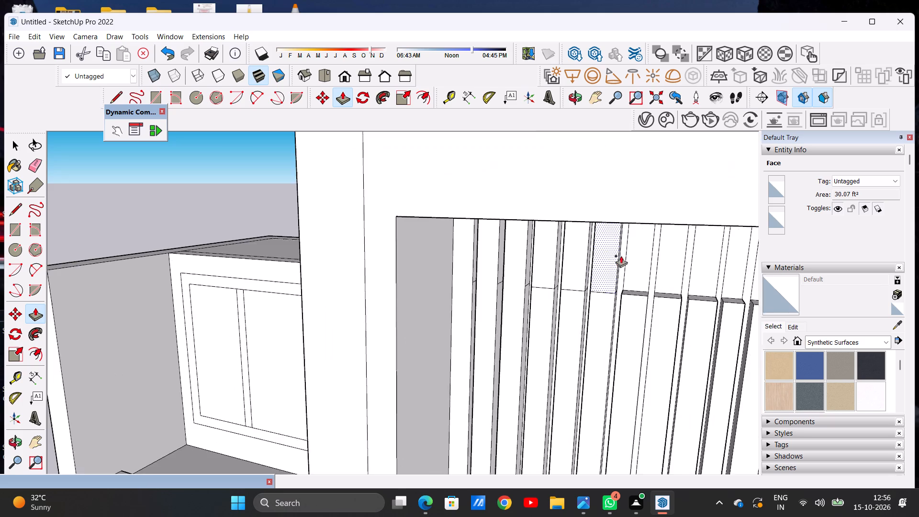
{"action": "scroll", "coordinate": [621, 256], "scroll_direction": "up", "scroll_amount": 1}
{"action": "scroll", "coordinate": [664, 248], "scroll_direction": "down", "scroll_amount": 1}
{"action": "scroll", "coordinate": [664, 247], "scroll_direction": "up", "scroll_amount": 8}
{"action": "left_click", "coordinate": [634, 248]}
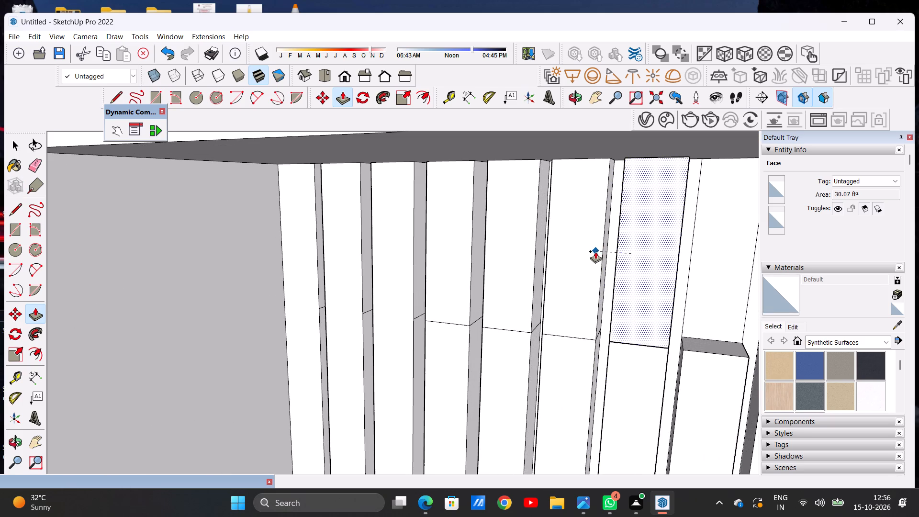
{"action": "left_click", "coordinate": [595, 251]}
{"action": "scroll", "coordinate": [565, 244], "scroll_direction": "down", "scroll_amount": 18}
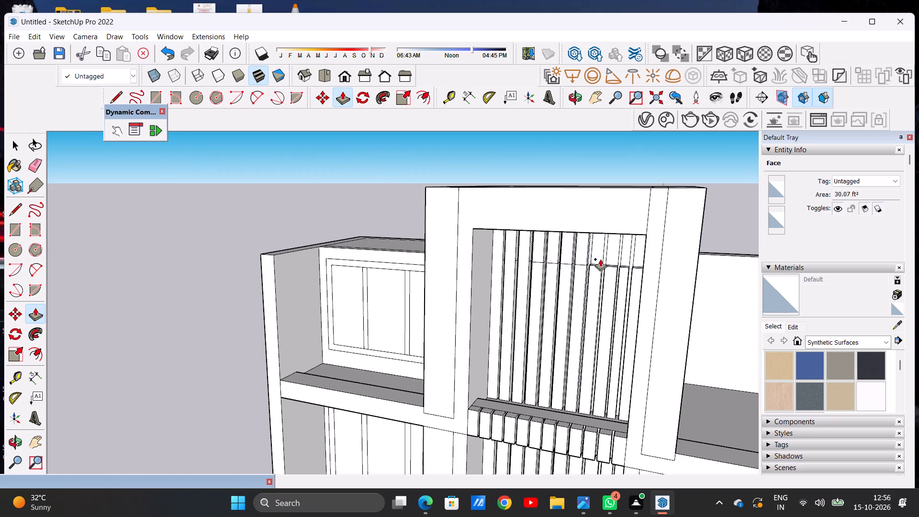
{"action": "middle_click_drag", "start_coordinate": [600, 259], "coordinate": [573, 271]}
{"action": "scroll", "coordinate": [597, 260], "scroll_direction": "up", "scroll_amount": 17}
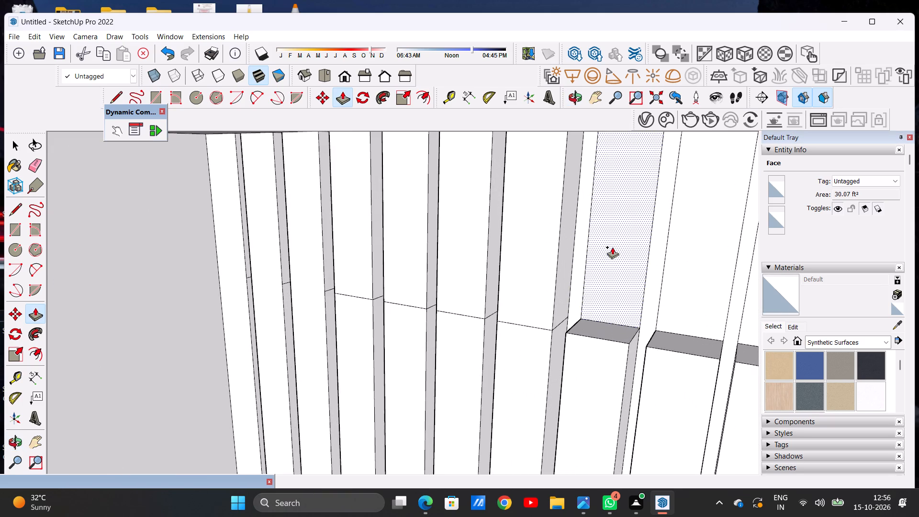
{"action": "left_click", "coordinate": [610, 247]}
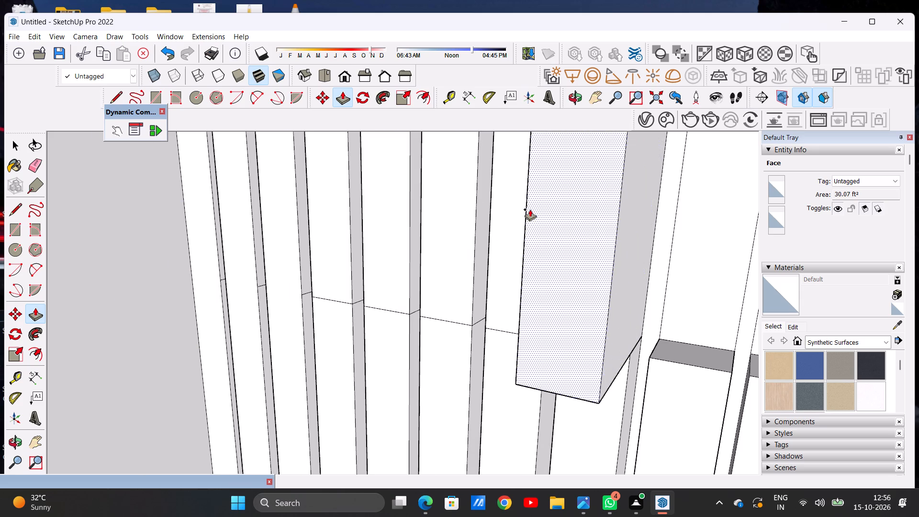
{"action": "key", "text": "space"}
Push/Pull the eighth and ninth wall strips above the louvres outward, flush with the extended louvre fronts.
{"action": "scroll", "coordinate": [573, 248], "scroll_direction": "down", "scroll_amount": 8}
{"action": "middle_click_drag", "start_coordinate": [546, 247], "coordinate": [637, 254]}
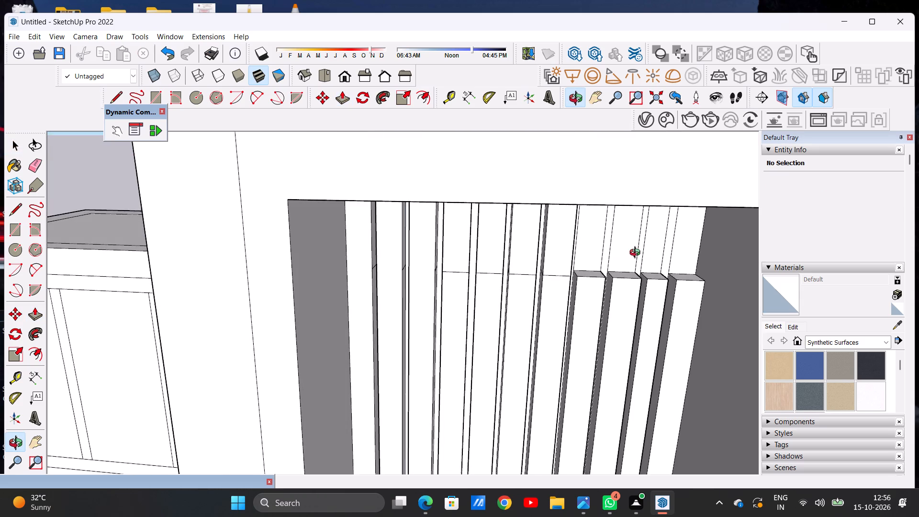
{"action": "middle_click_drag", "start_coordinate": [637, 254], "coordinate": [669, 198]}
{"action": "middle_click_drag", "start_coordinate": [510, 222], "coordinate": [553, 233]}
{"action": "scroll", "coordinate": [571, 226], "scroll_direction": "up", "scroll_amount": 3}
{"action": "scroll", "coordinate": [571, 226], "scroll_direction": "down", "scroll_amount": 1}
{"action": "scroll", "coordinate": [571, 226], "scroll_direction": "up", "scroll_amount": 1}
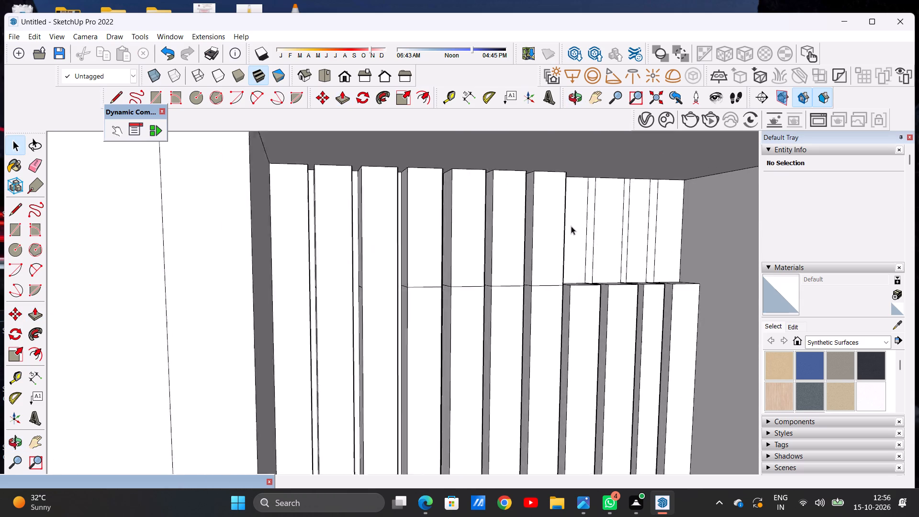
{"action": "scroll", "coordinate": [571, 226], "scroll_direction": "up", "scroll_amount": 7}
{"action": "key", "text": "p"}
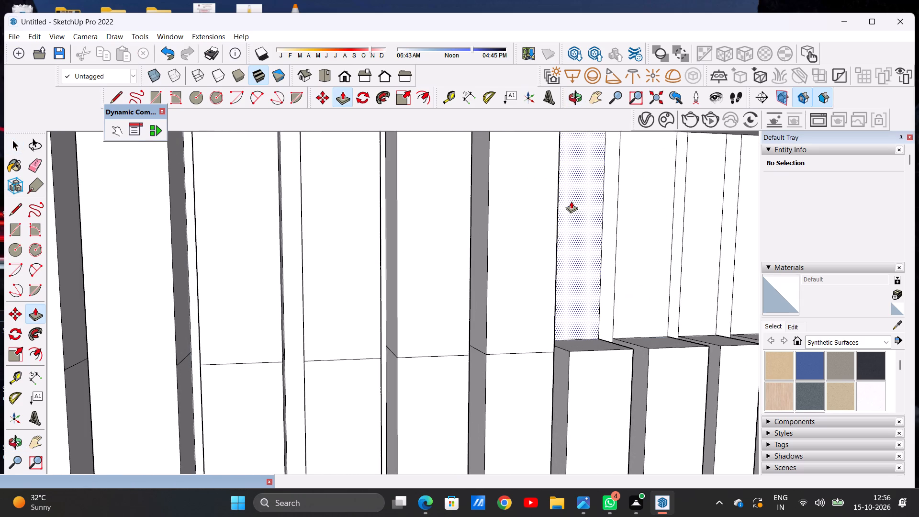
{"action": "left_click", "coordinate": [571, 201]}
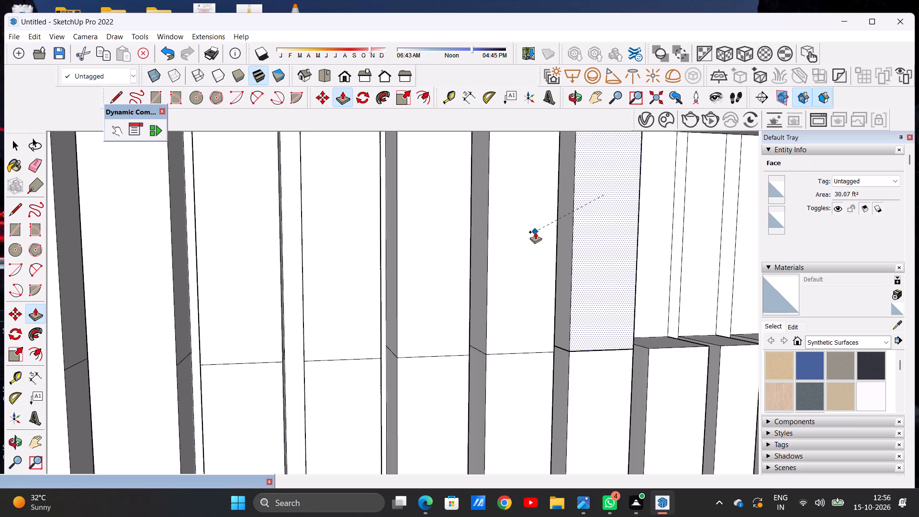
{"action": "left_click", "coordinate": [535, 232]}
{"action": "left_click", "coordinate": [652, 222]}
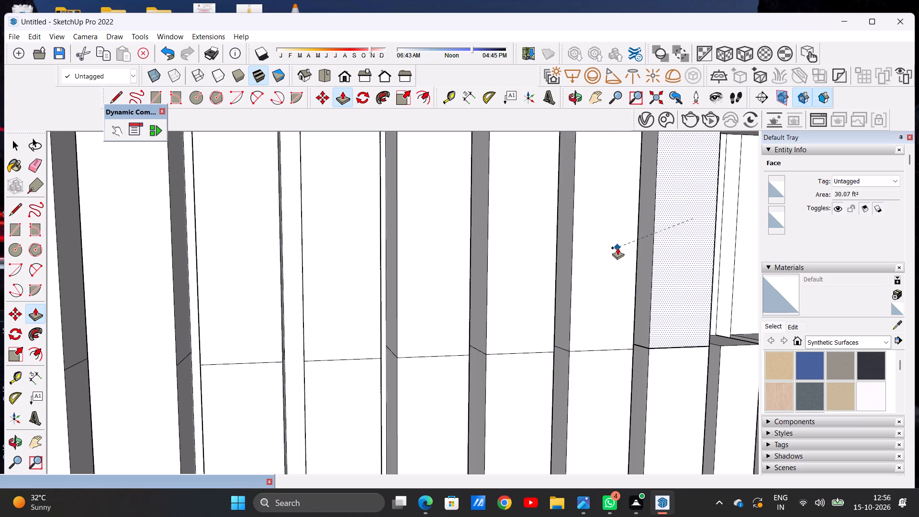
{"action": "left_click", "coordinate": [617, 247]}
Push/Pull the last two wall strips beside the right pillar outward, flush with the other extended louvre fronts.
{"action": "scroll", "coordinate": [565, 278], "scroll_direction": "down", "scroll_amount": 10}
{"action": "scroll", "coordinate": [625, 258], "scroll_direction": "up", "scroll_amount": 6}
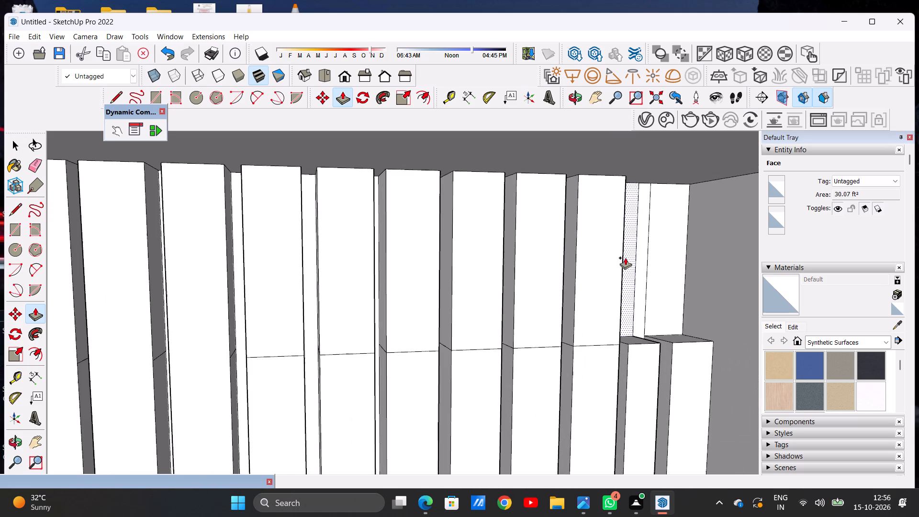
{"action": "scroll", "coordinate": [625, 258], "scroll_direction": "up", "scroll_amount": 12}
{"action": "left_click", "coordinate": [631, 254]}
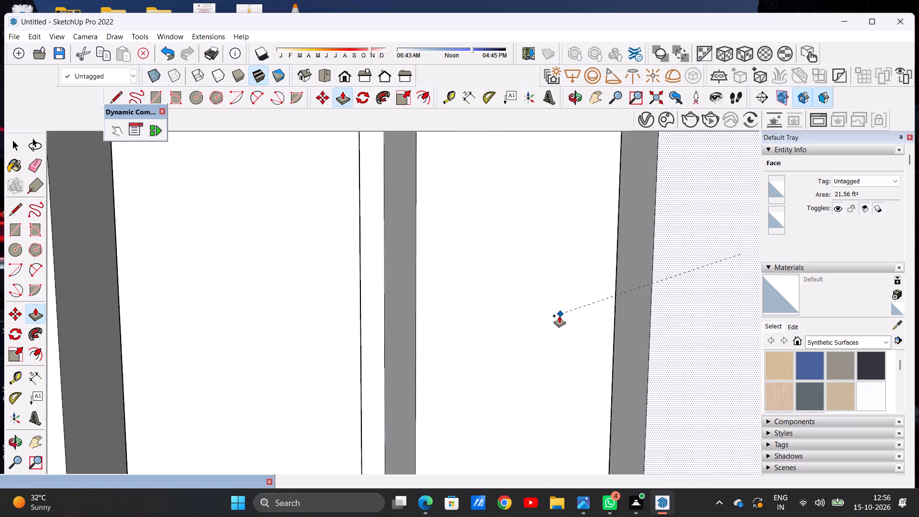
{"action": "left_click", "coordinate": [556, 316]}
{"action": "scroll", "coordinate": [544, 311], "scroll_direction": "down", "scroll_amount": 19}
{"action": "middle_click_drag", "start_coordinate": [596, 307], "coordinate": [584, 307]}
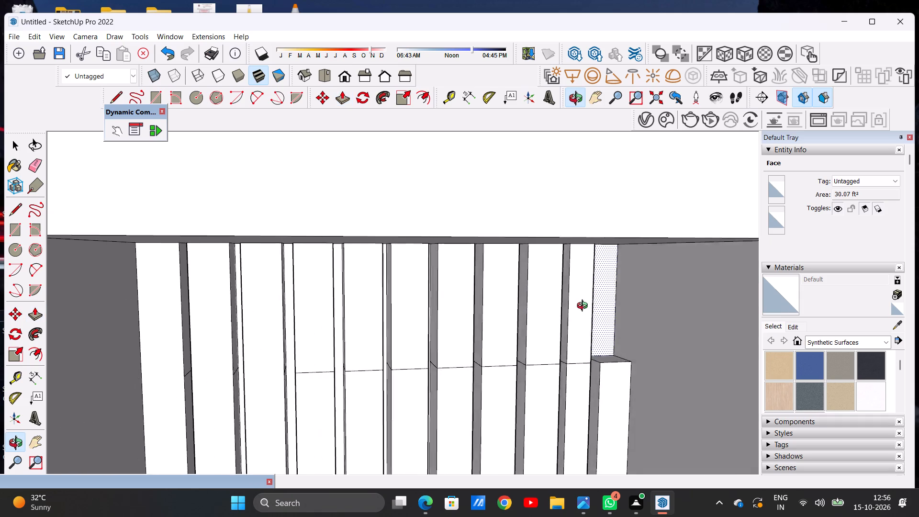
{"action": "middle_click_drag", "start_coordinate": [584, 307], "coordinate": [554, 316]}
{"action": "scroll", "coordinate": [592, 308], "scroll_direction": "up", "scroll_amount": 2}
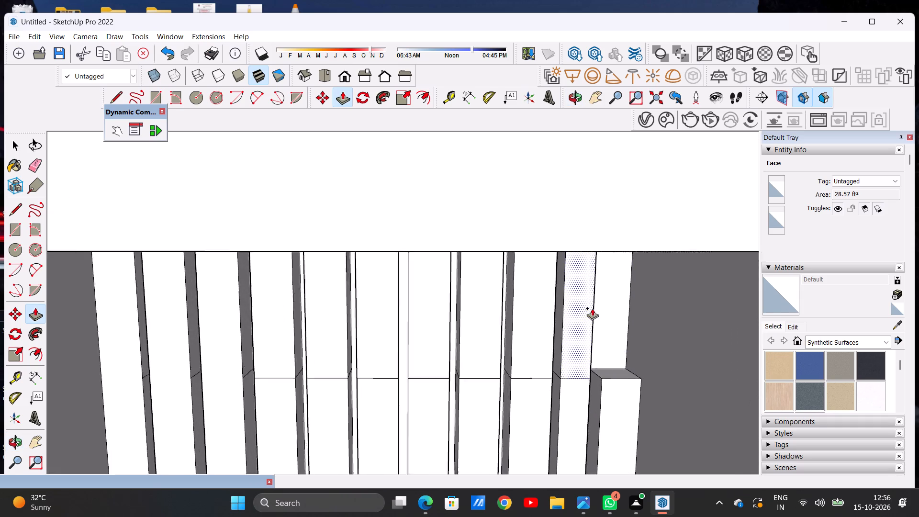
{"action": "scroll", "coordinate": [592, 308], "scroll_direction": "up", "scroll_amount": 4}
{"action": "left_click", "coordinate": [623, 296]}
{"action": "left_click", "coordinate": [583, 320]}
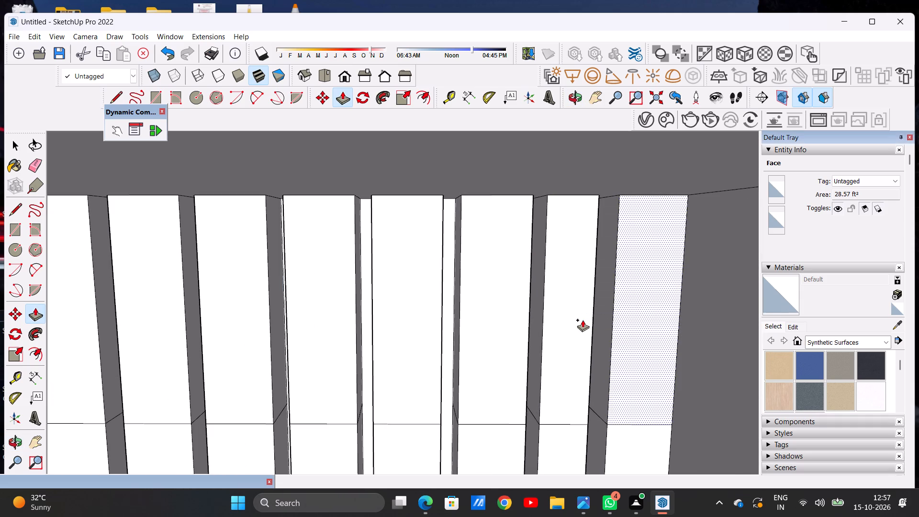
{"action": "key", "text": "space"}
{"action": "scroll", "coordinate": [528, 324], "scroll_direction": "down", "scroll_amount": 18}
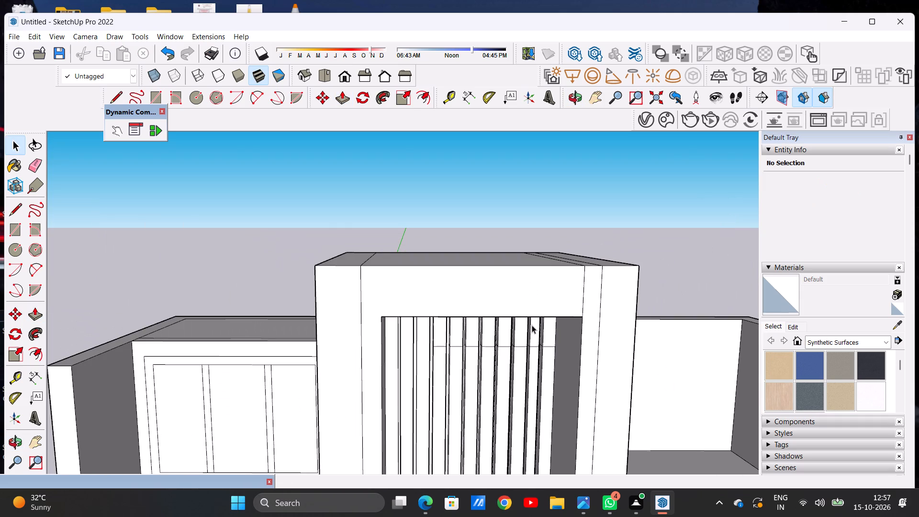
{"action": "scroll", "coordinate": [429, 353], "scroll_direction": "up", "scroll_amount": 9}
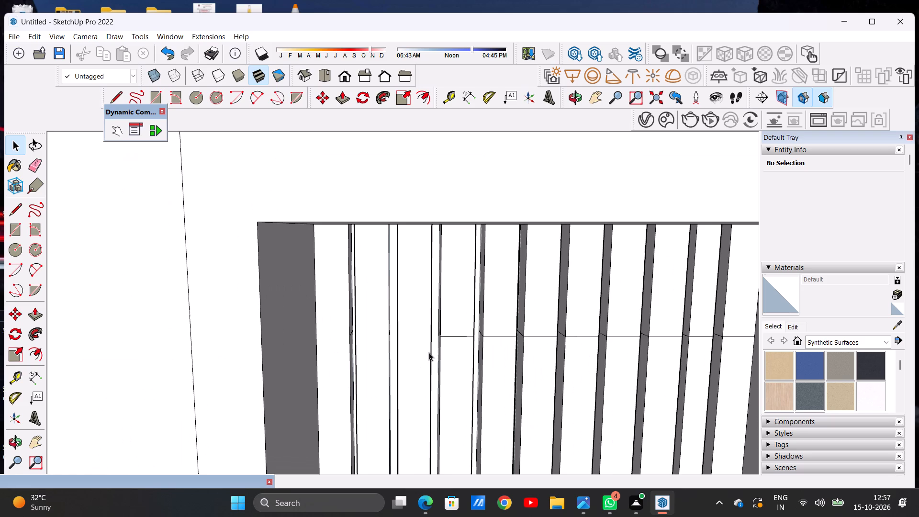
Erase the leftover horizontal seam lines across six extended louvre fronts below the top beam, working toward the right pillar.
{"action": "key", "text": "e"}
{"action": "scroll", "coordinate": [499, 352], "scroll_direction": "up", "scroll_amount": 7}
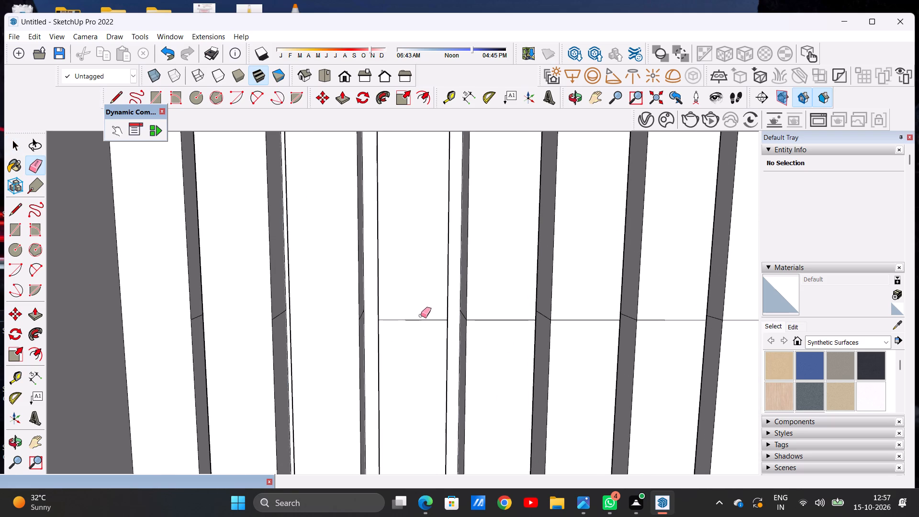
{"action": "left_click_drag", "start_coordinate": [420, 315], "coordinate": [416, 323]}
{"action": "left_click_drag", "start_coordinate": [492, 309], "coordinate": [492, 333]}
{"action": "left_click_drag", "start_coordinate": [590, 312], "coordinate": [585, 333]}
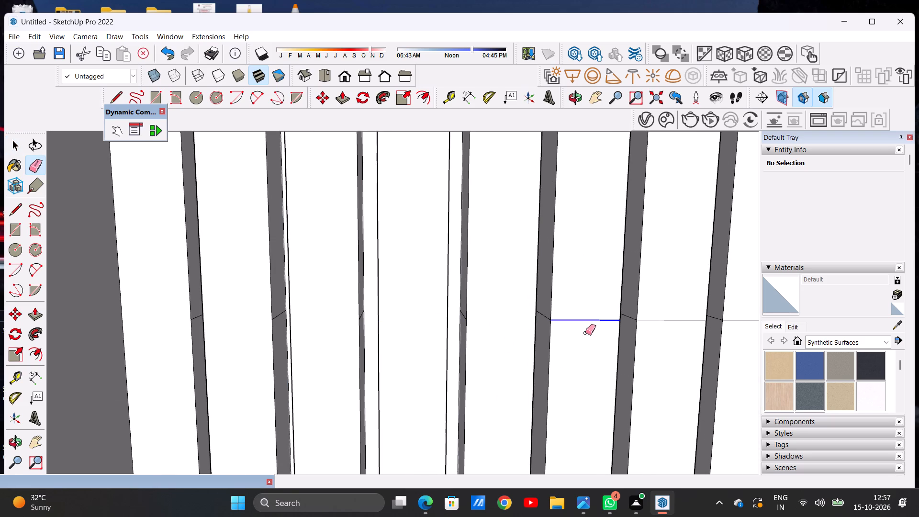
{"action": "left_click_drag", "start_coordinate": [585, 333], "coordinate": [585, 332]}
{"action": "scroll", "coordinate": [477, 364], "scroll_direction": "down", "scroll_amount": 14}
{"action": "scroll", "coordinate": [592, 332], "scroll_direction": "up", "scroll_amount": 5}
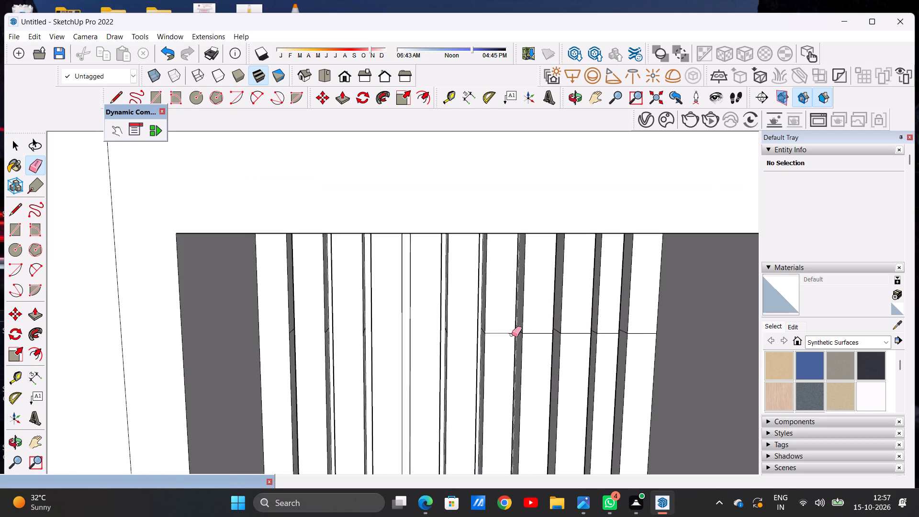
{"action": "scroll", "coordinate": [507, 333], "scroll_direction": "up", "scroll_amount": 6}
{"action": "left_click_drag", "start_coordinate": [498, 329], "coordinate": [495, 340]}
{"action": "left_click_drag", "start_coordinate": [573, 321], "coordinate": [571, 340]}
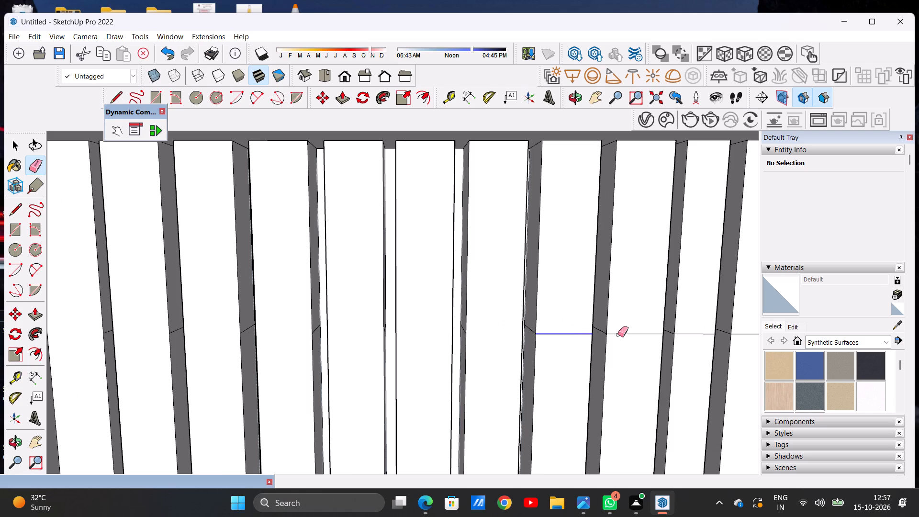
{"action": "left_click_drag", "start_coordinate": [629, 321], "coordinate": [628, 344]}
Erase the remaining horizontal seam lines on the last two louvre fronts beside the right pillar.
{"action": "scroll", "coordinate": [501, 342], "scroll_direction": "down", "scroll_amount": 10}
{"action": "scroll", "coordinate": [570, 337], "scroll_direction": "up", "scroll_amount": 1}
{"action": "scroll", "coordinate": [570, 337], "scroll_direction": "down", "scroll_amount": 2}
{"action": "scroll", "coordinate": [570, 337], "scroll_direction": "up", "scroll_amount": 2}
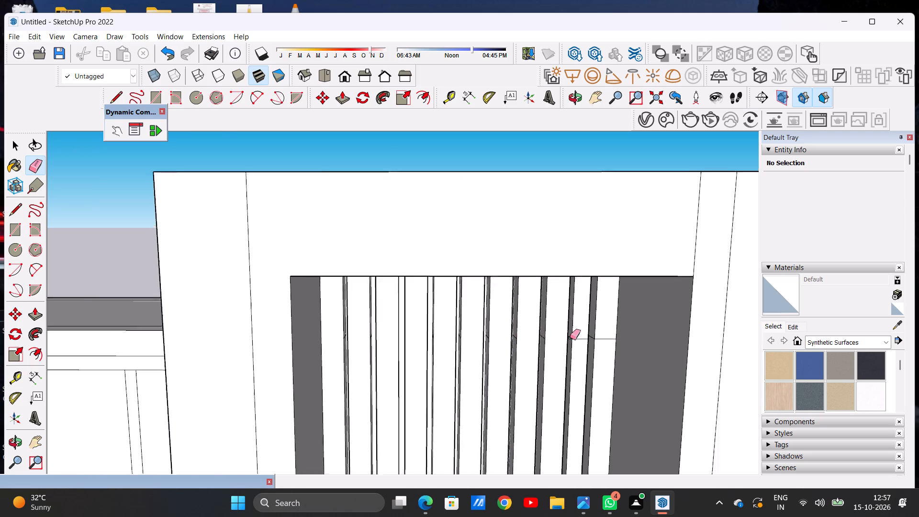
{"action": "scroll", "coordinate": [570, 337], "scroll_direction": "up", "scroll_amount": 15}
{"action": "left_click_drag", "start_coordinate": [578, 337], "coordinate": [578, 349]}
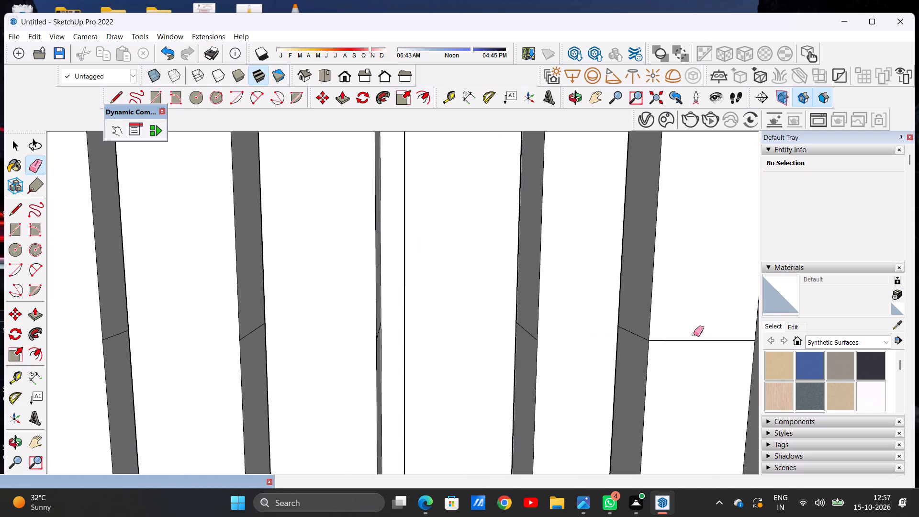
{"action": "left_click_drag", "start_coordinate": [694, 334], "coordinate": [689, 354]}
{"action": "key", "text": "space"}
Examine the extended central louvres and the top floors of the elevation from near and far.
{"action": "scroll", "coordinate": [601, 340], "scroll_direction": "down", "scroll_amount": 7}
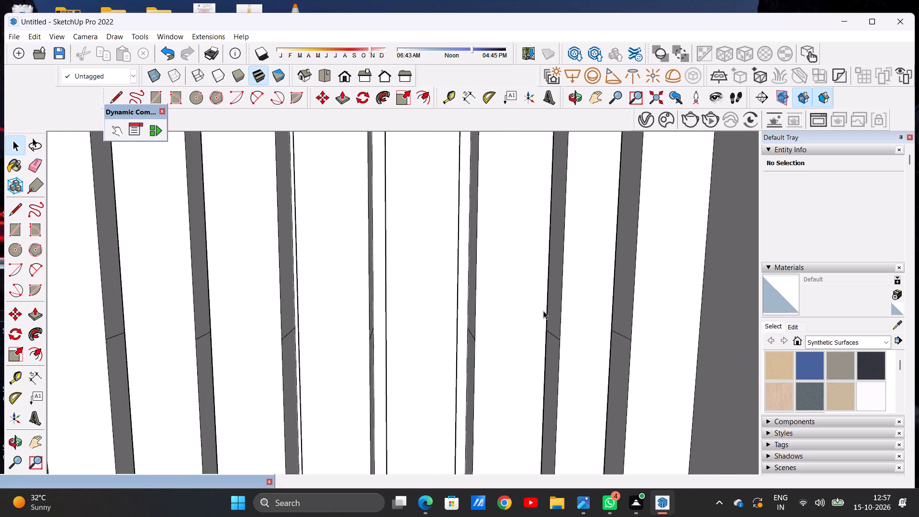
{"action": "scroll", "coordinate": [543, 311], "scroll_direction": "down", "scroll_amount": 20}
{"action": "scroll", "coordinate": [485, 287], "scroll_direction": "down", "scroll_amount": 4}
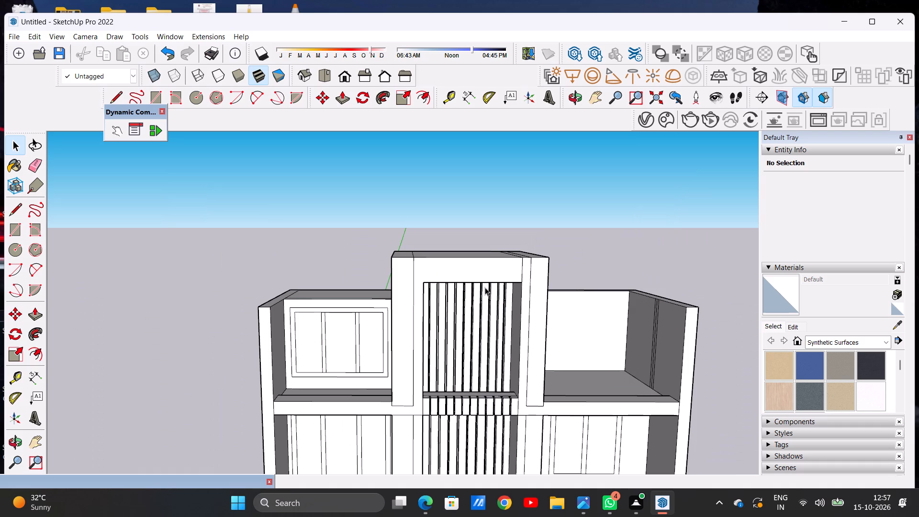
{"action": "scroll", "coordinate": [485, 284], "scroll_direction": "up", "scroll_amount": 9}
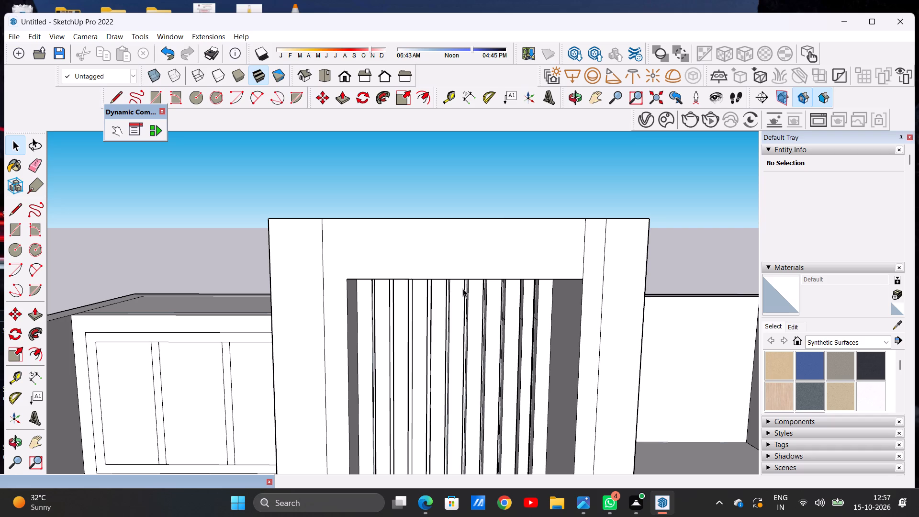
{"action": "scroll", "coordinate": [419, 277], "scroll_direction": "down", "scroll_amount": 20}
{"action": "scroll", "coordinate": [419, 277], "scroll_direction": "down", "scroll_amount": 1}
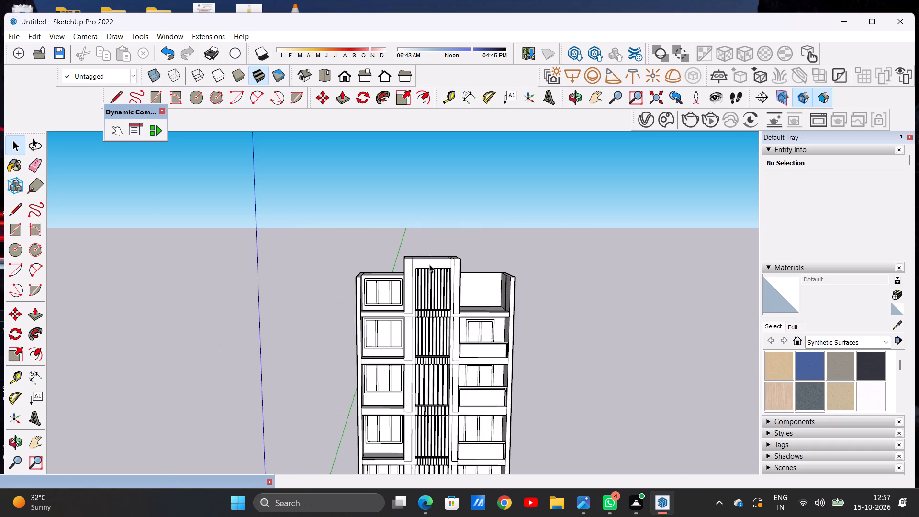
{"action": "scroll", "coordinate": [429, 264], "scroll_direction": "down", "scroll_amount": 7}
{"action": "scroll", "coordinate": [429, 266], "scroll_direction": "up", "scroll_amount": 13}
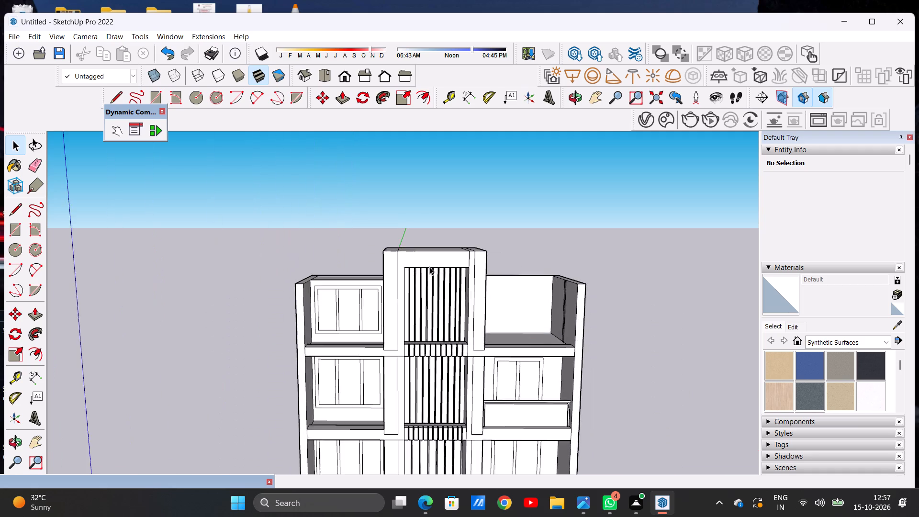
{"action": "scroll", "coordinate": [429, 267], "scroll_direction": "up", "scroll_amount": 7}
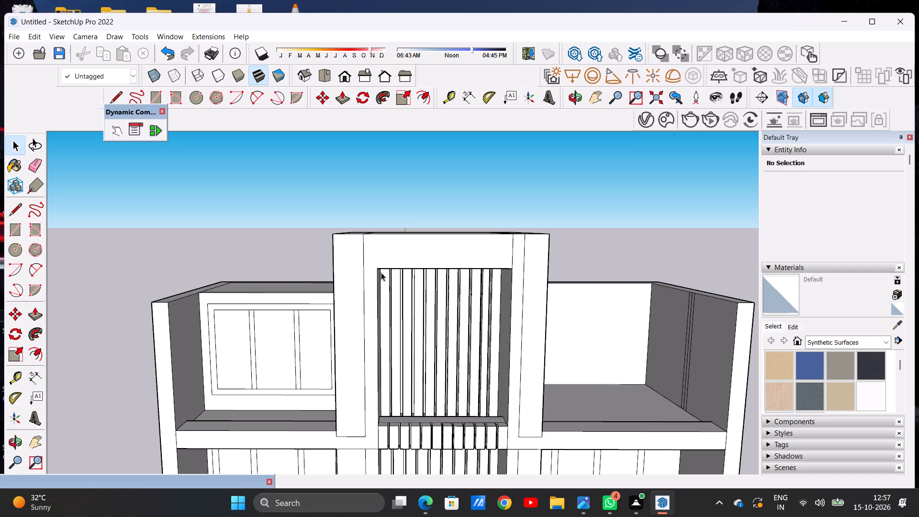
{"action": "scroll", "coordinate": [336, 274], "scroll_direction": "down", "scroll_amount": 10}
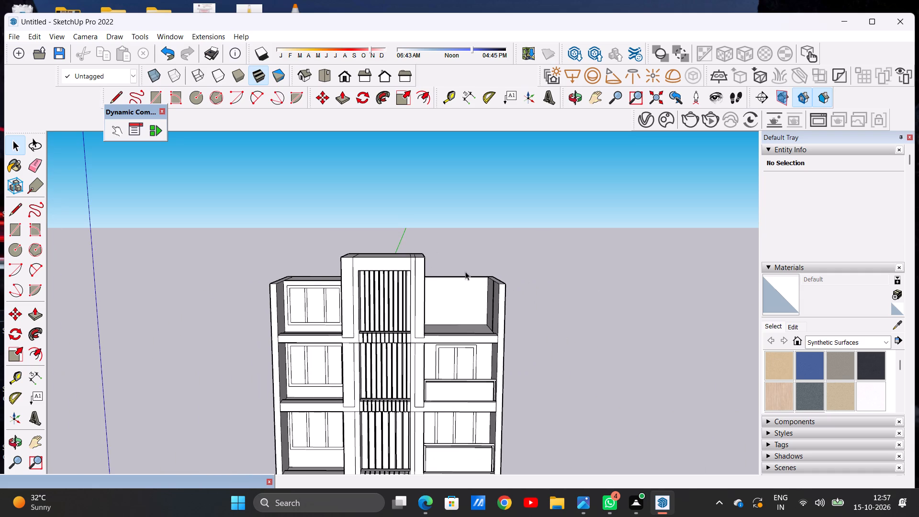
{"action": "scroll", "coordinate": [333, 292], "scroll_direction": "up", "scroll_amount": 5}
{"action": "scroll", "coordinate": [494, 291], "scroll_direction": "up", "scroll_amount": 5}
{"action": "scroll", "coordinate": [487, 287], "scroll_direction": "down", "scroll_amount": 6}
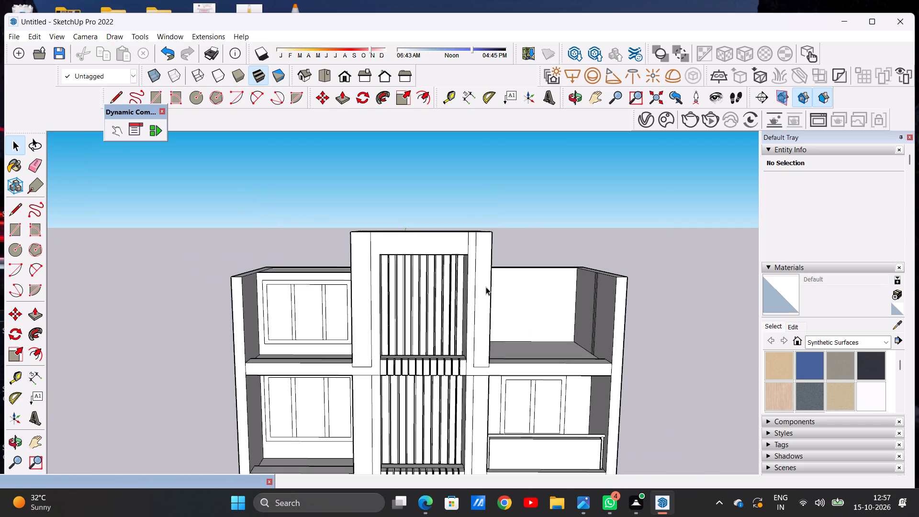
Push/Pull the blank back wall of the top-floor right bay forward, up to the vertical line on the side wall.
{"action": "middle_click_drag", "start_coordinate": [534, 285], "coordinate": [477, 351]}
{"action": "scroll", "coordinate": [544, 304], "scroll_direction": "up", "scroll_amount": 3}
{"action": "key", "text": "p"}
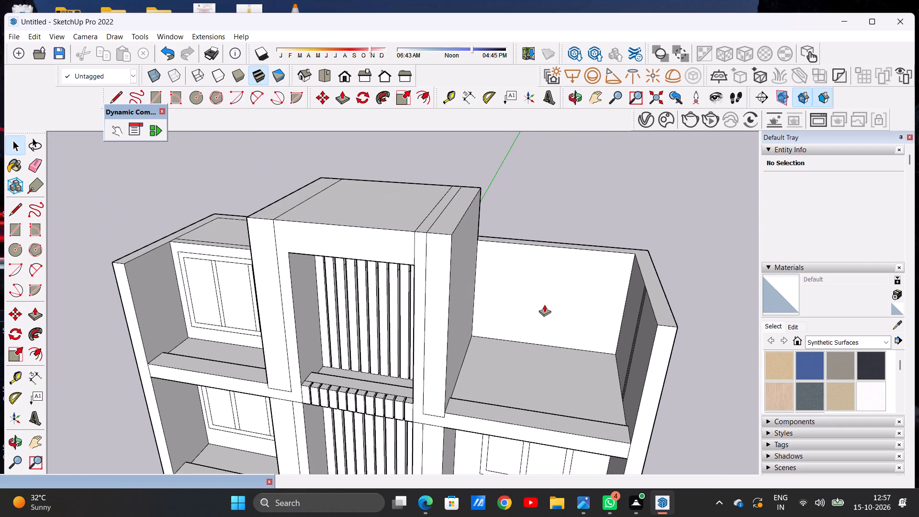
{"action": "scroll", "coordinate": [544, 304], "scroll_direction": "up", "scroll_amount": 4}
{"action": "left_click", "coordinate": [583, 263]}
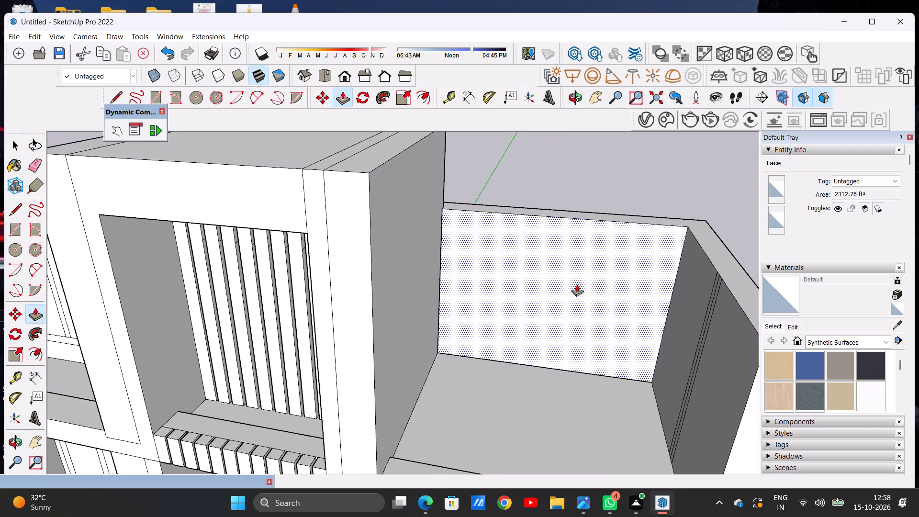
{"action": "scroll", "coordinate": [575, 305], "scroll_direction": "down", "scroll_amount": 10}
{"action": "scroll", "coordinate": [620, 318], "scroll_direction": "up", "scroll_amount": 2}
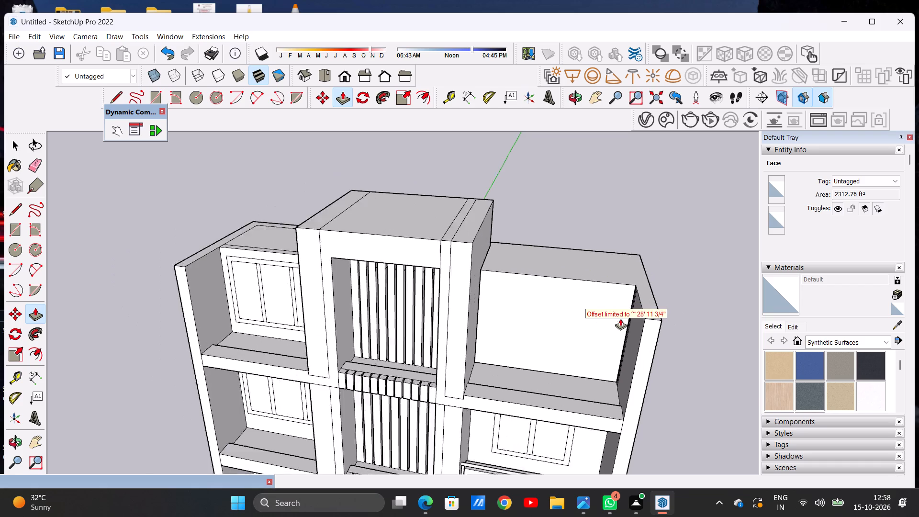
{"action": "scroll", "coordinate": [620, 318], "scroll_direction": "up", "scroll_amount": 8}
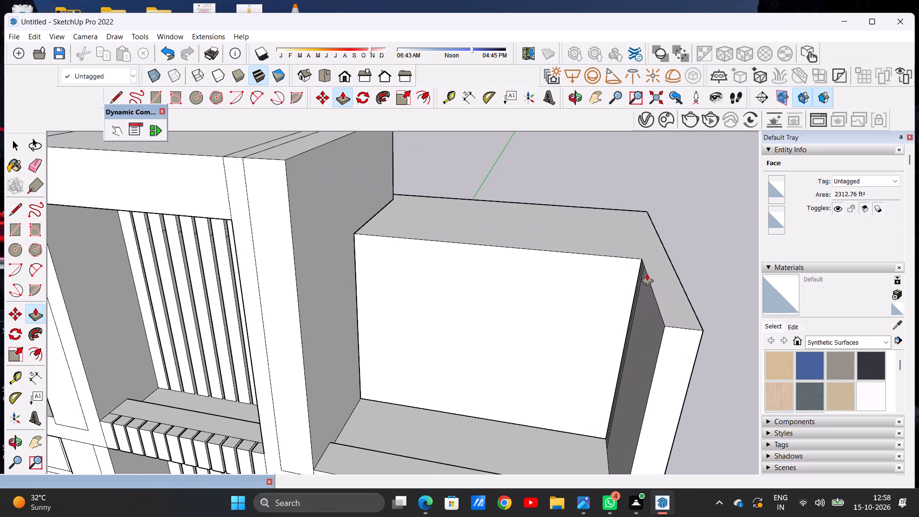
{"action": "left_click", "coordinate": [647, 276]}
{"action": "key", "text": "space"}
{"action": "scroll", "coordinate": [520, 271], "scroll_direction": "down", "scroll_amount": 6}
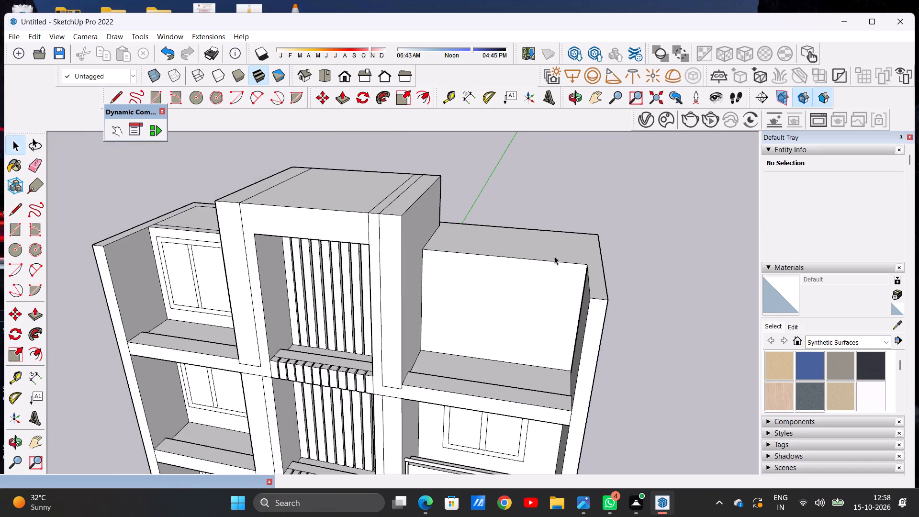
Examine the pushed-forward wall of the top-floor right bay from the side, front and above.
{"action": "middle_click_drag", "start_coordinate": [567, 251], "coordinate": [414, 290]}
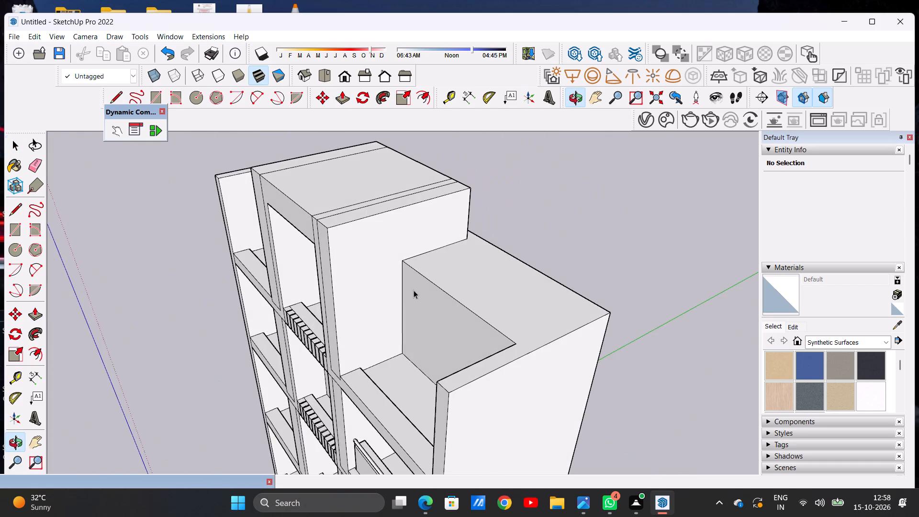
{"action": "middle_click_drag", "start_coordinate": [347, 323], "coordinate": [539, 228]}
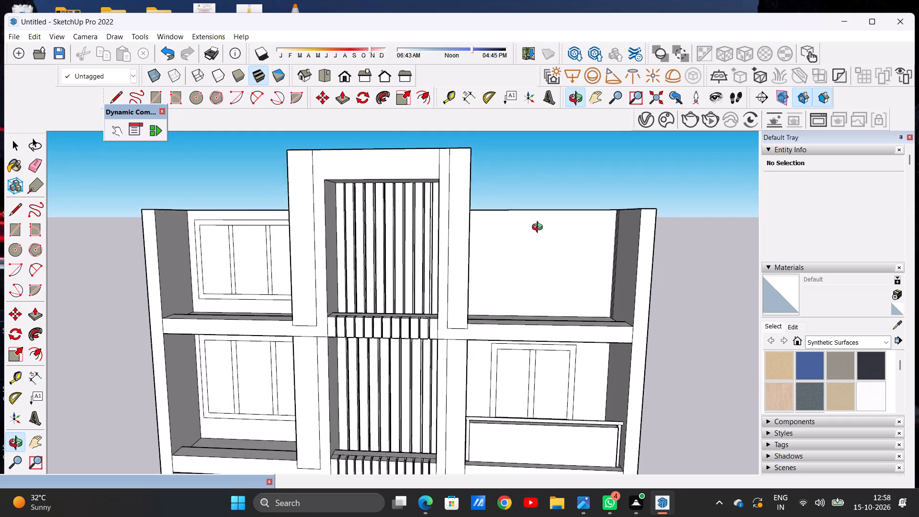
{"action": "middle_click_drag", "start_coordinate": [539, 228], "coordinate": [542, 225]}
{"action": "scroll", "coordinate": [554, 266], "scroll_direction": "up", "scroll_amount": 9}
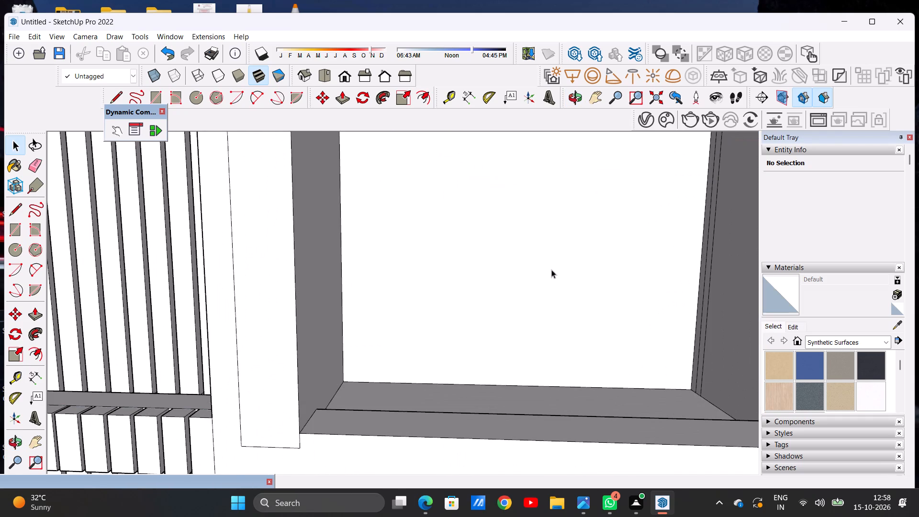
{"action": "scroll", "coordinate": [546, 280], "scroll_direction": "down", "scroll_amount": 10}
{"action": "scroll", "coordinate": [596, 266], "scroll_direction": "up", "scroll_amount": 8}
{"action": "middle_click_drag", "start_coordinate": [581, 274], "coordinate": [610, 323]}
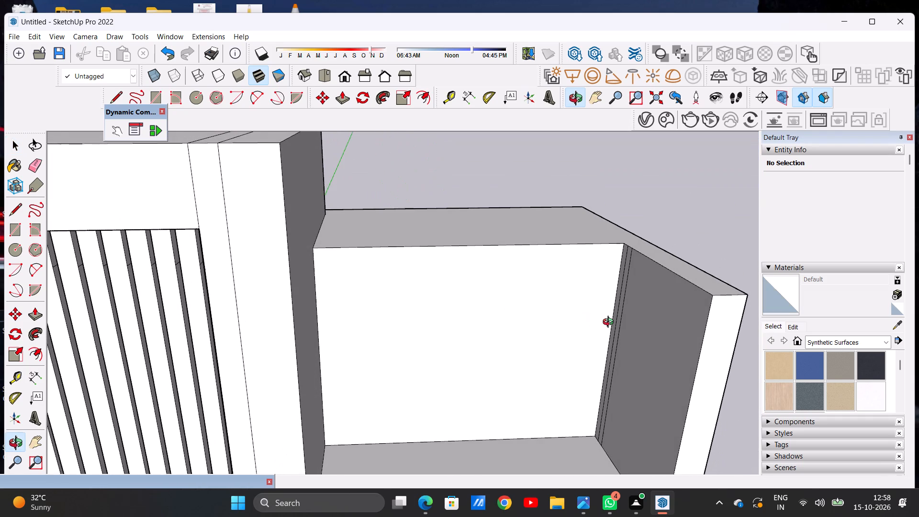
{"action": "middle_click_drag", "start_coordinate": [610, 323], "coordinate": [598, 316]}
{"action": "scroll", "coordinate": [434, 321], "scroll_direction": "down", "scroll_amount": 4}
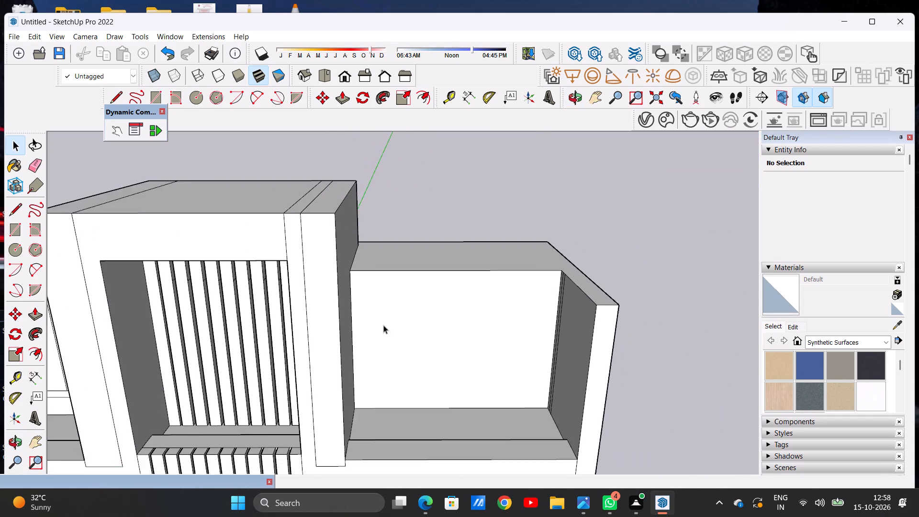
{"action": "scroll", "coordinate": [382, 325], "scroll_direction": "down", "scroll_amount": 3}
{"action": "scroll", "coordinate": [464, 327], "scroll_direction": "up", "scroll_amount": 5}
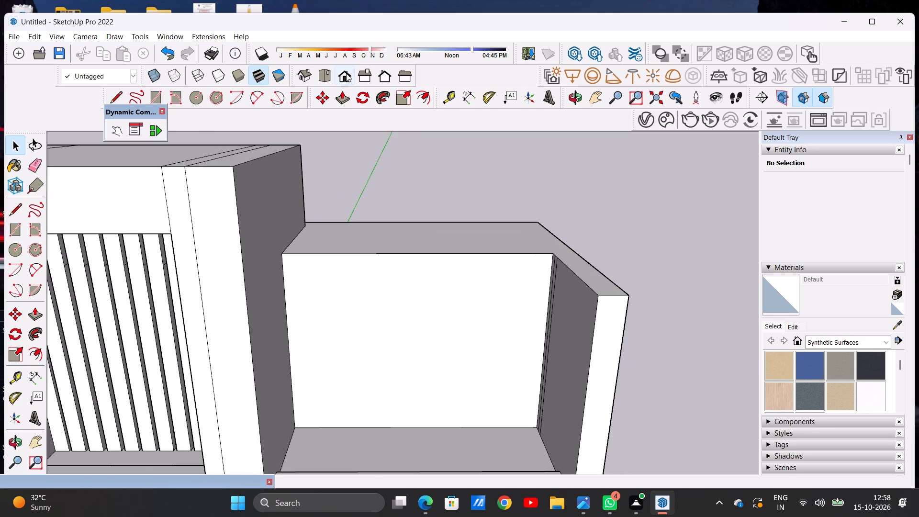
Draw a large window rectangle on the top-floor right bay's back wall, set in from the wall's edges.
{"action": "left_click", "coordinate": [346, 73]}
{"action": "scroll", "coordinate": [370, 276], "scroll_direction": "down", "scroll_amount": 5}
{"action": "scroll", "coordinate": [493, 289], "scroll_direction": "up", "scroll_amount": 5}
{"action": "middle_click_drag", "start_coordinate": [493, 288], "coordinate": [487, 316]}
{"action": "scroll", "coordinate": [487, 316], "scroll_direction": "up", "scroll_amount": 1}
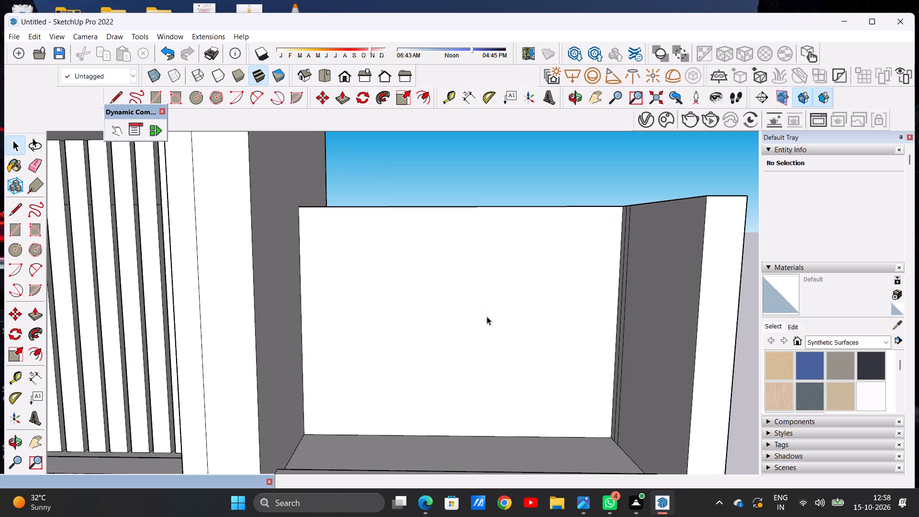
{"action": "key", "text": "r"}
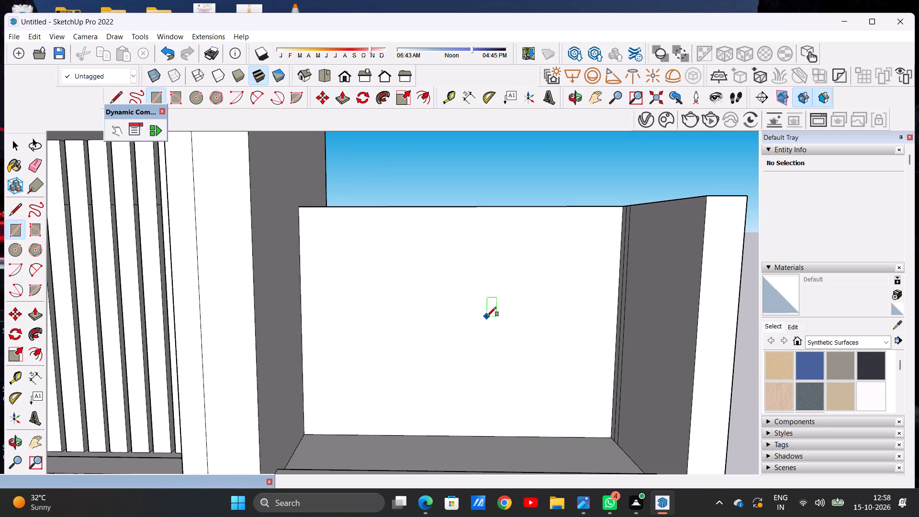
{"action": "left_click", "coordinate": [356, 230]}
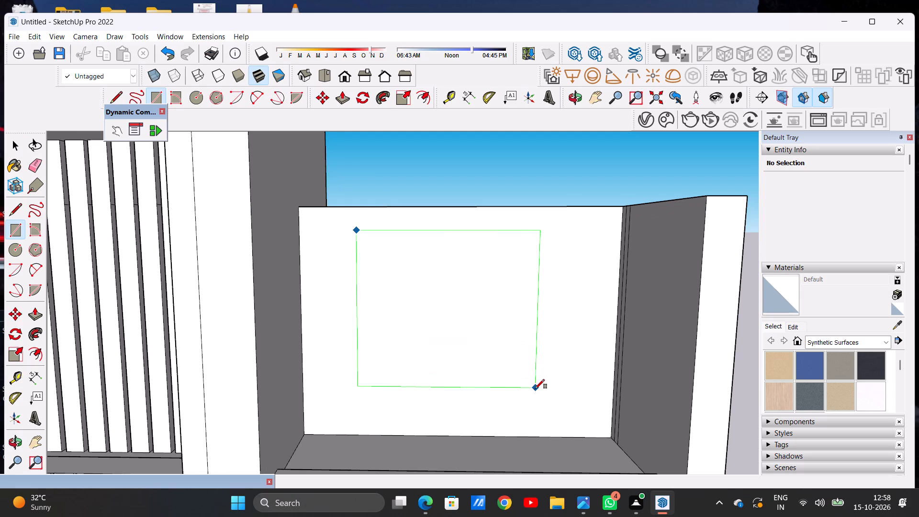
{"action": "left_click", "coordinate": [535, 389]}
{"action": "key", "text": "space"}
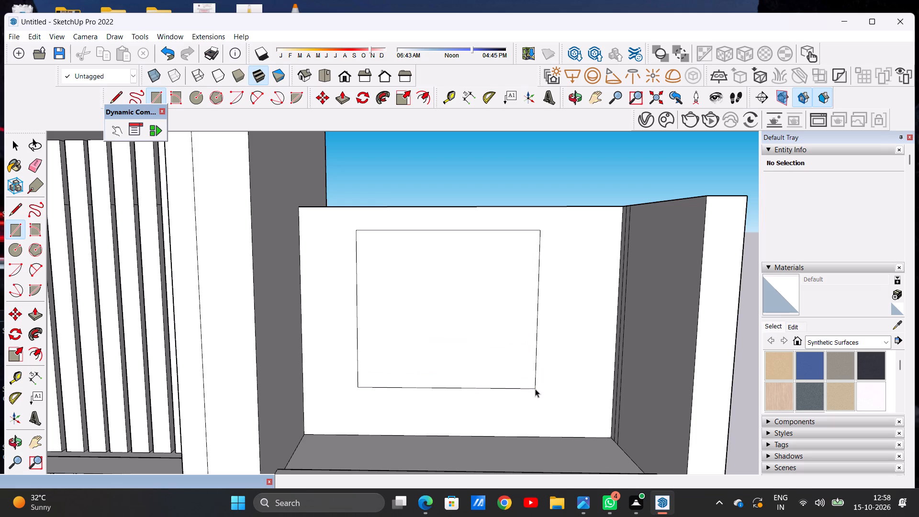
Offset the window rectangle slightly inward to form a narrow frame border.
{"action": "scroll", "coordinate": [532, 388], "scroll_direction": "down", "scroll_amount": 5}
{"action": "scroll", "coordinate": [462, 337], "scroll_direction": "up", "scroll_amount": 7}
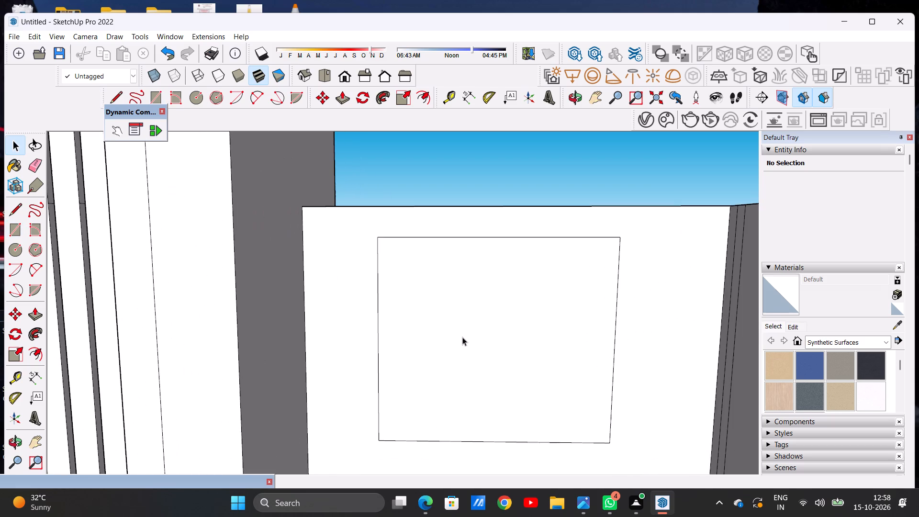
{"action": "type", "text": "of"}
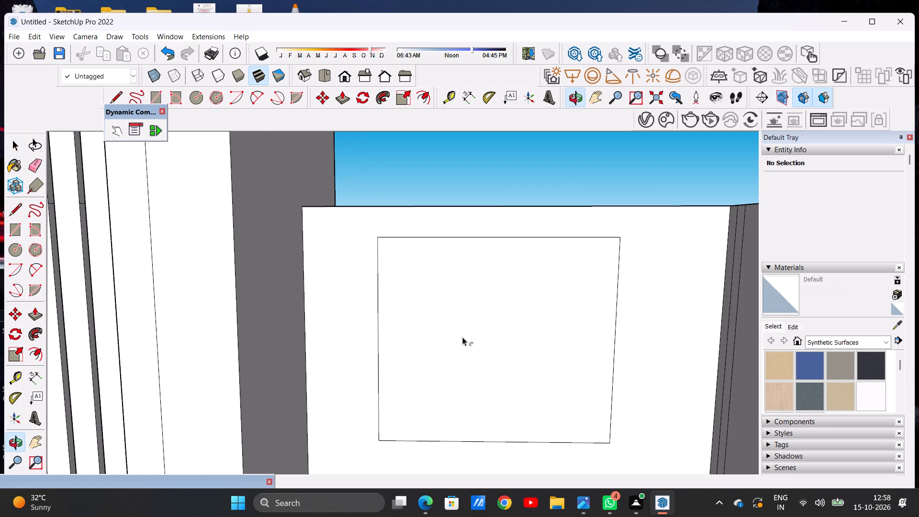
{"action": "left_click", "coordinate": [440, 285]}
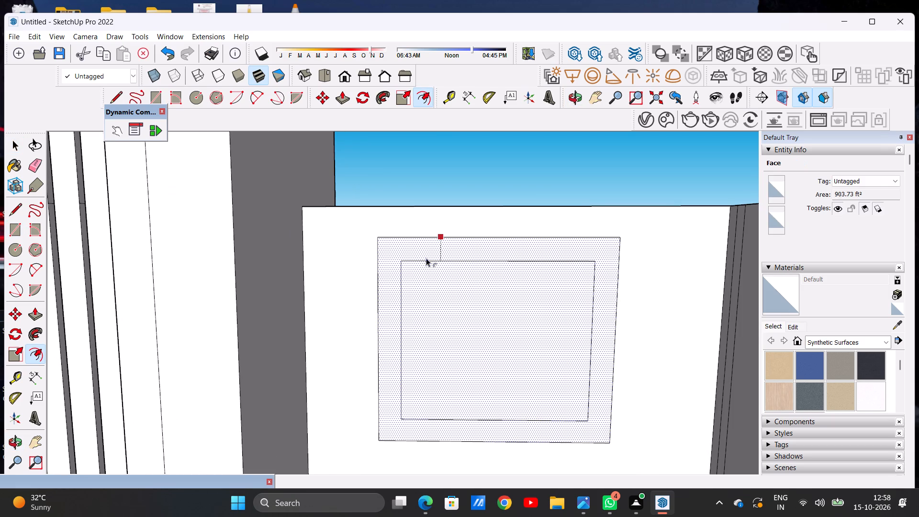
{"action": "left_click", "coordinate": [422, 251]}
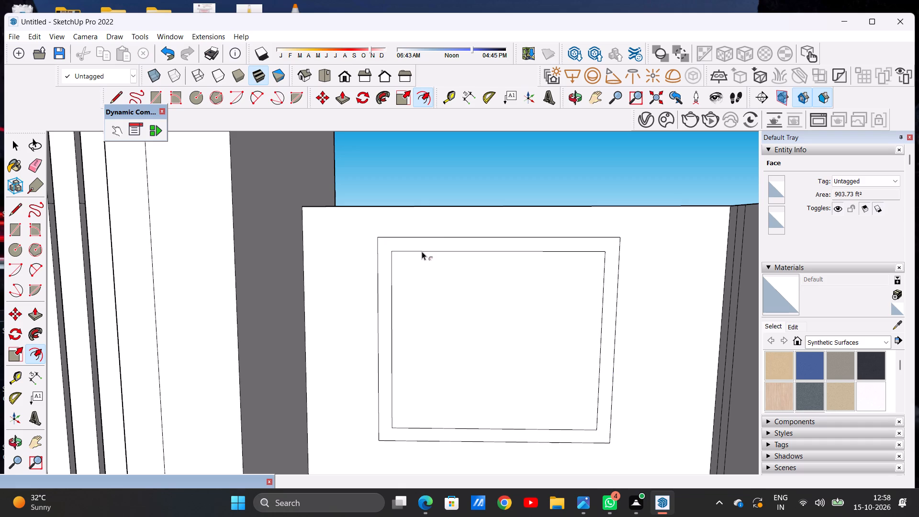
{"action": "key", "text": "space"}
Draw two closely spaced vertical lines between the inner frame's top and bottom edges to form a central mullion.
{"action": "type", "text": "l"}
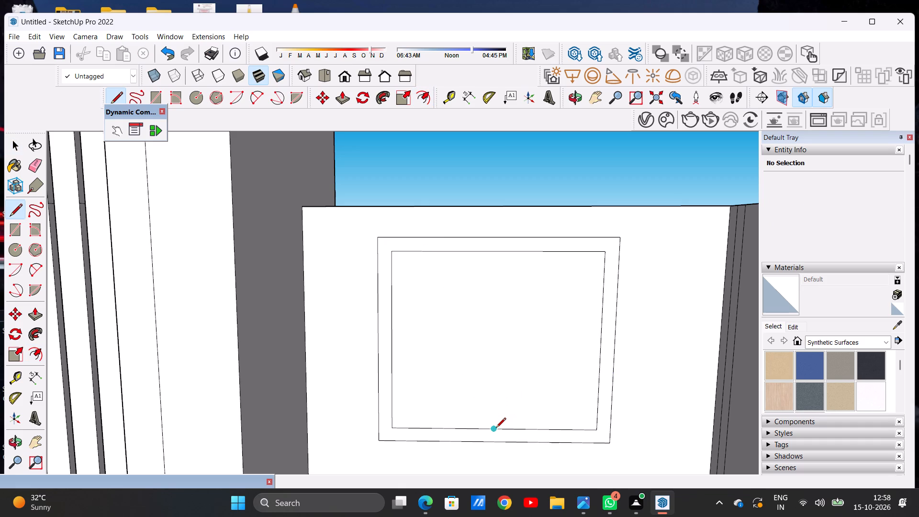
{"action": "left_click", "coordinate": [481, 428]}
{"action": "left_click", "coordinate": [484, 254]}
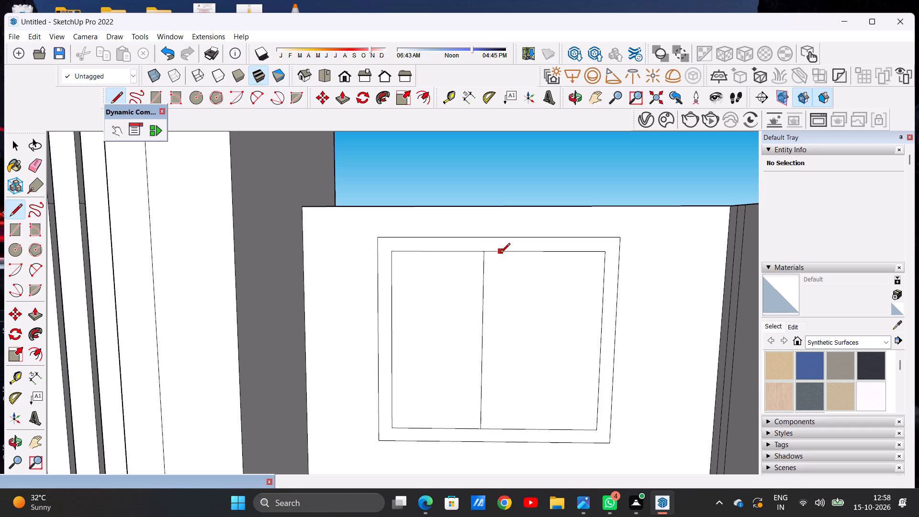
{"action": "left_click", "coordinate": [497, 254]}
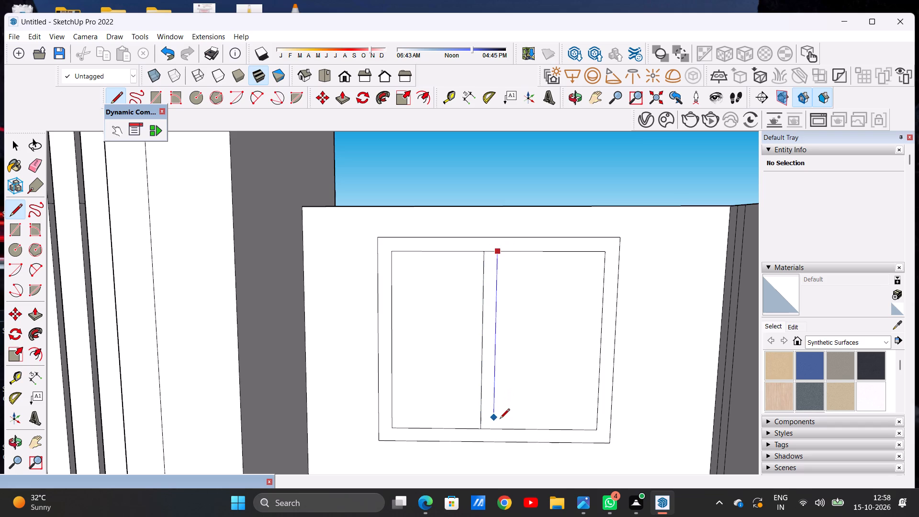
{"action": "left_click", "coordinate": [500, 424]}
{"action": "key", "text": "space"}
Examine the new two-pane window alongside the other bays' windows on the front elevation.
{"action": "scroll", "coordinate": [499, 346], "scroll_direction": "down", "scroll_amount": 4}
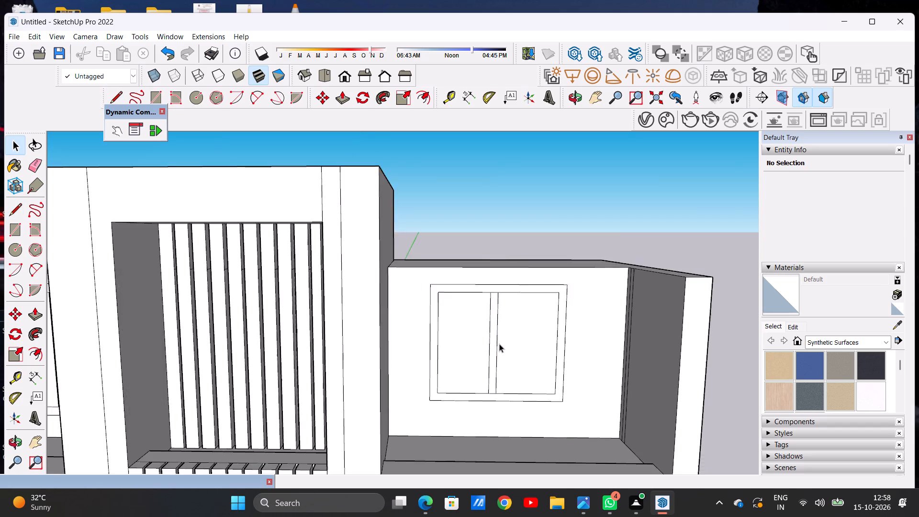
{"action": "scroll", "coordinate": [499, 344], "scroll_direction": "down", "scroll_amount": 9}
{"action": "scroll", "coordinate": [522, 340], "scroll_direction": "up", "scroll_amount": 1}
{"action": "scroll", "coordinate": [522, 340], "scroll_direction": "down", "scroll_amount": 1}
{"action": "scroll", "coordinate": [522, 340], "scroll_direction": "up", "scroll_amount": 10}
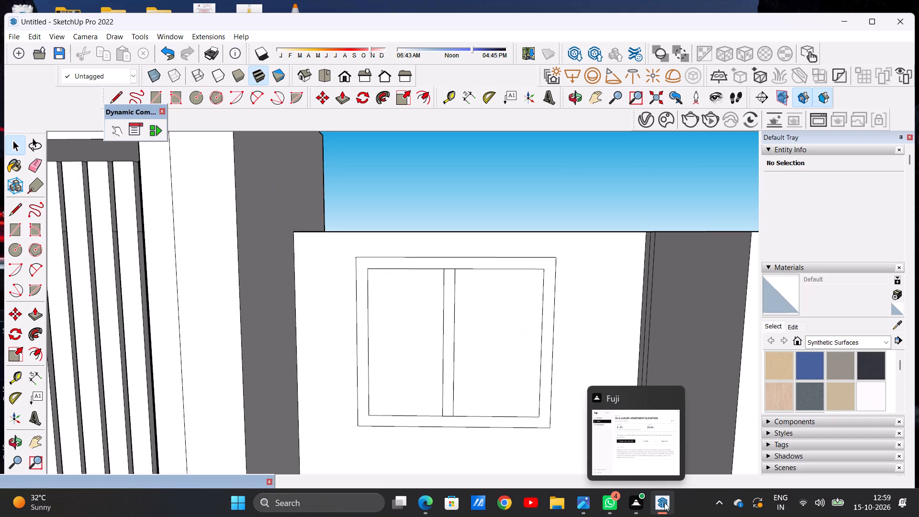
{"action": "left_click", "coordinate": [652, 443]}
{"action": "scroll", "coordinate": [594, 394], "scroll_direction": "down", "scroll_amount": 9}
{"action": "scroll", "coordinate": [540, 384], "scroll_direction": "down", "scroll_amount": 2}
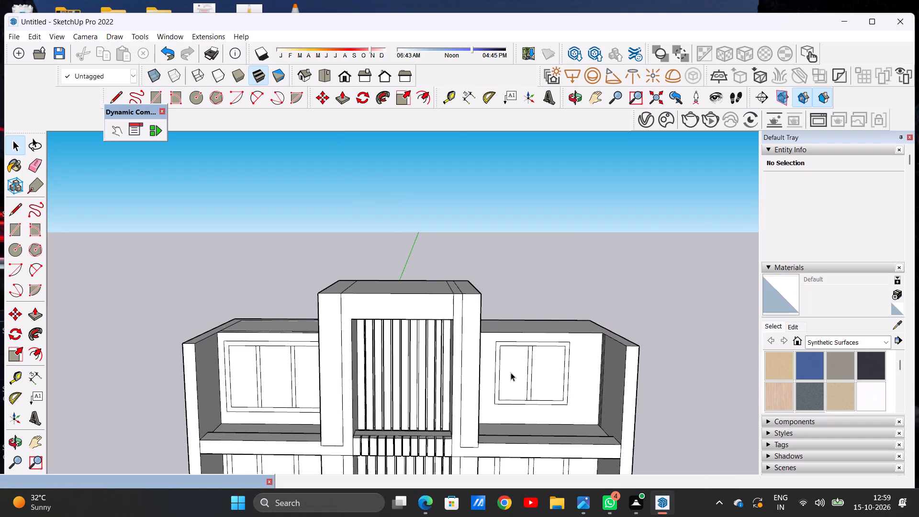
{"action": "scroll", "coordinate": [510, 364], "scroll_direction": "down", "scroll_amount": 15}
{"action": "scroll", "coordinate": [523, 387], "scroll_direction": "up", "scroll_amount": 10}
{"action": "middle_click_drag", "start_coordinate": [514, 290], "coordinate": [501, 287]}
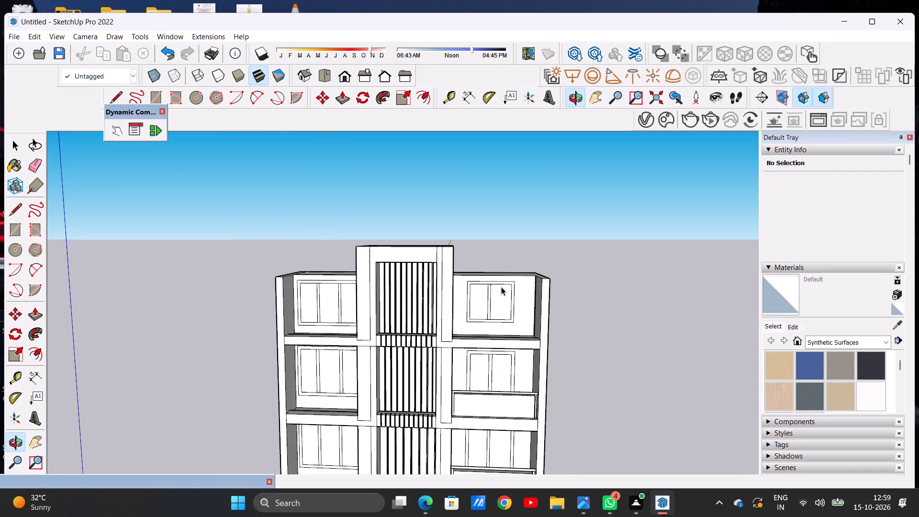
Move the mullion strip slightly sideways along the frame's bottom edge, towards the outer side wall, to centre it.
{"action": "scroll", "coordinate": [475, 304], "scroll_direction": "up", "scroll_amount": 8}
{"action": "scroll", "coordinate": [542, 291], "scroll_direction": "up", "scroll_amount": 3}
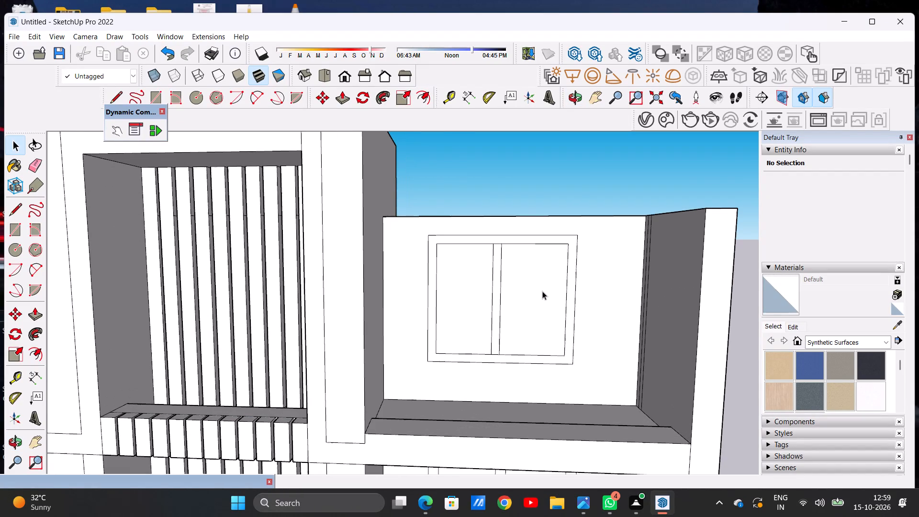
{"action": "scroll", "coordinate": [496, 348], "scroll_direction": "up", "scroll_amount": 7}
{"action": "double_click", "coordinate": [496, 348]}
{"action": "key", "text": "m"}
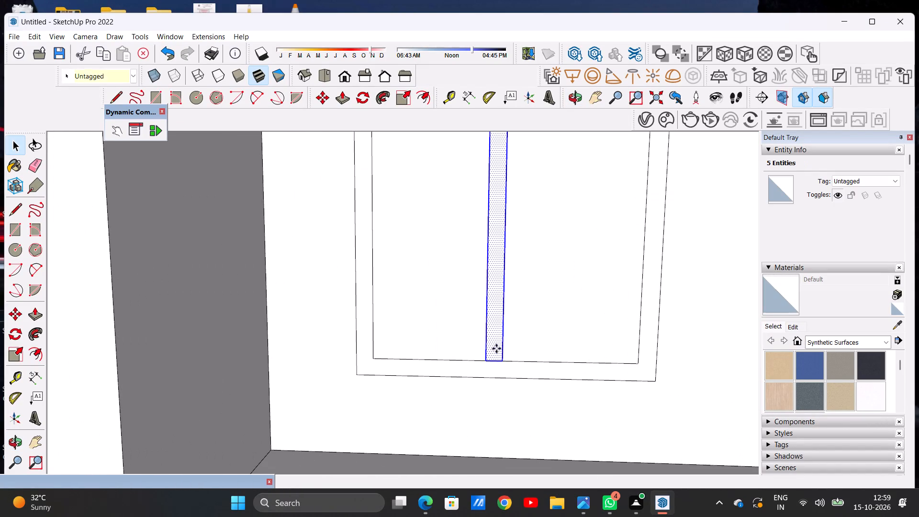
{"action": "left_click", "coordinate": [500, 361]}
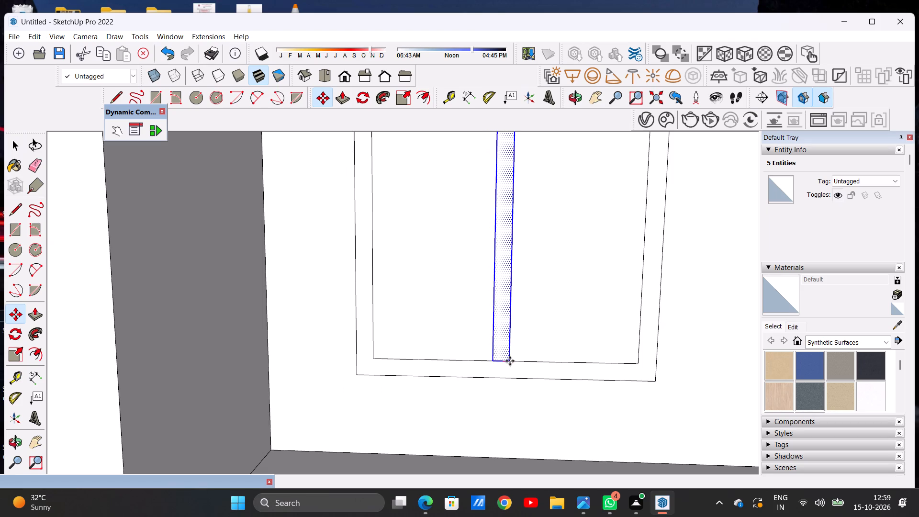
{"action": "left_click", "coordinate": [510, 361]}
{"action": "key", "text": "space"}
{"action": "key", "text": "space"}
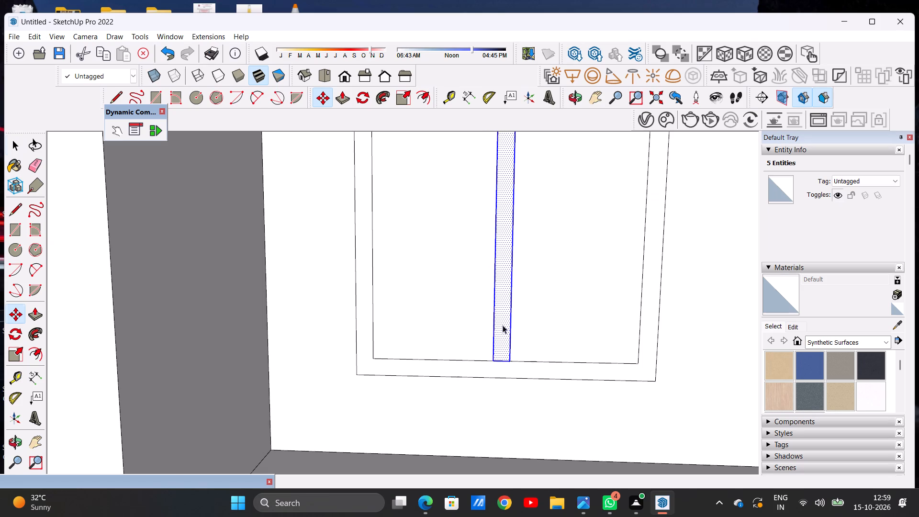
{"action": "scroll", "coordinate": [503, 325], "scroll_direction": "down", "scroll_amount": 14}
{"action": "left_click", "coordinate": [538, 220]}
Draw a lengthwise line across the top of the top-floor right bay's front ledge, parallel to its front edge.
{"action": "scroll", "coordinate": [509, 276], "scroll_direction": "down", "scroll_amount": 5}
{"action": "middle_click_drag", "start_coordinate": [507, 298], "coordinate": [505, 360]}
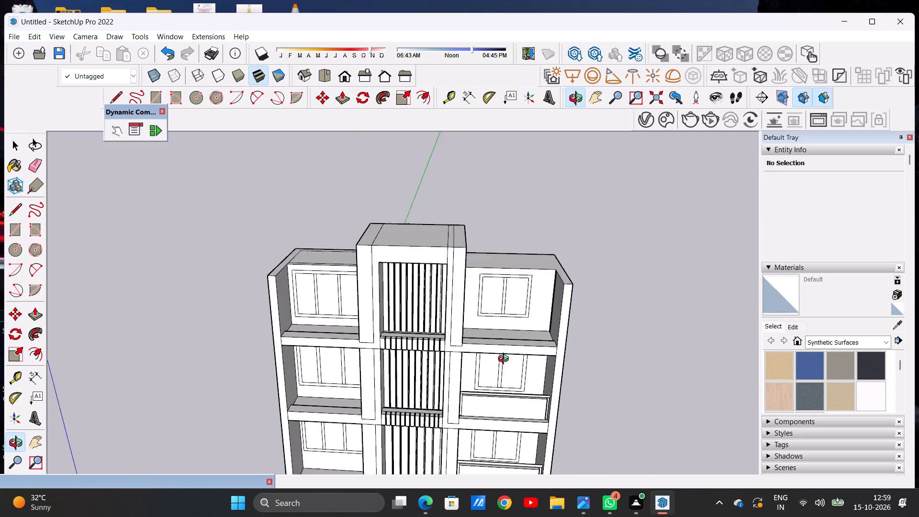
{"action": "middle_click_drag", "start_coordinate": [505, 360], "coordinate": [504, 402]}
{"action": "scroll", "coordinate": [552, 338], "scroll_direction": "up", "scroll_amount": 11}
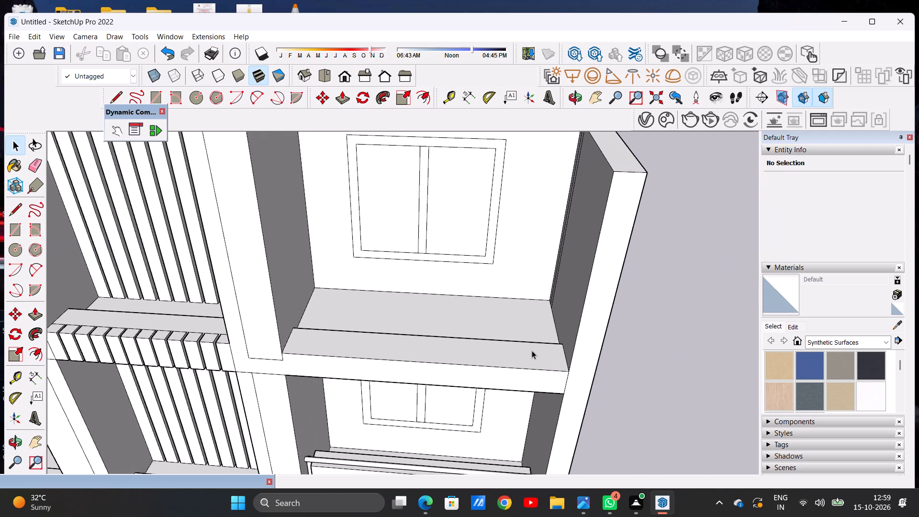
{"action": "middle_click_drag", "start_coordinate": [532, 350], "coordinate": [541, 430]}
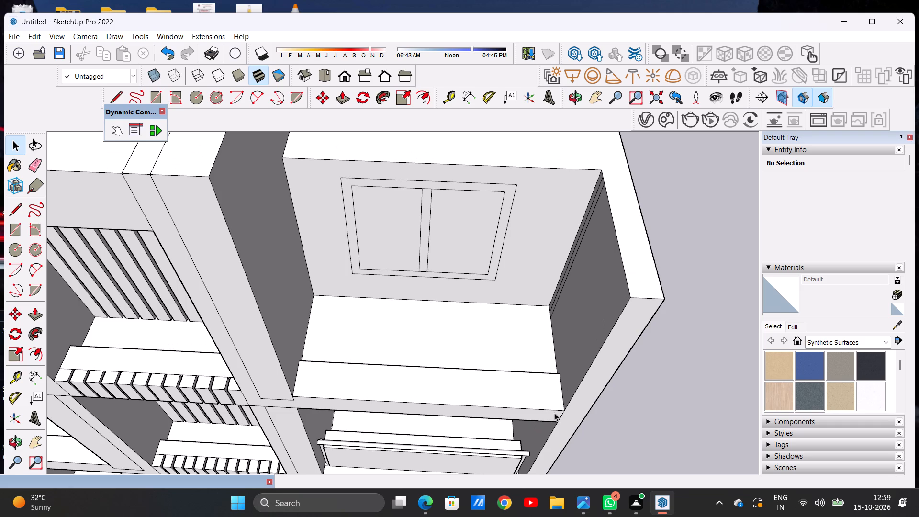
{"action": "key", "text": "l"}
{"action": "scroll", "coordinate": [535, 371], "scroll_direction": "down", "scroll_amount": 7}
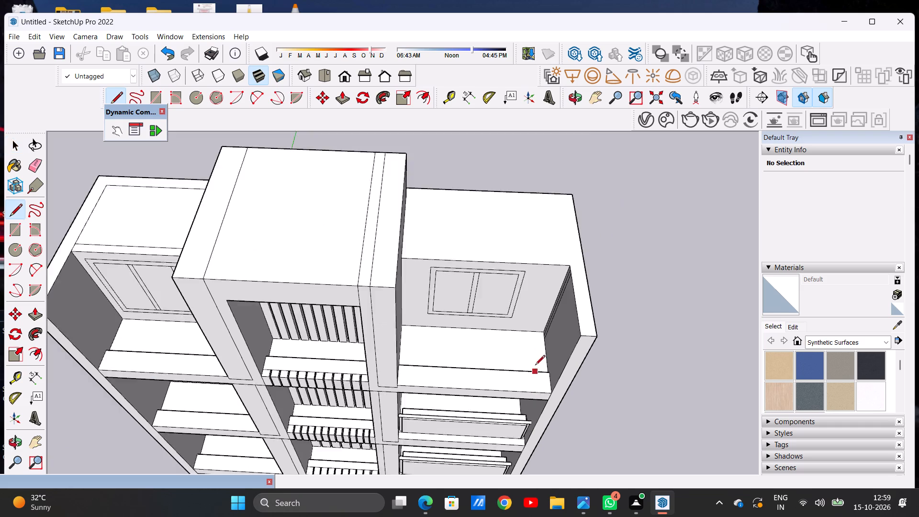
{"action": "scroll", "coordinate": [535, 366], "scroll_direction": "down", "scroll_amount": 2}
{"action": "middle_click_drag", "start_coordinate": [530, 399], "coordinate": [528, 383]}
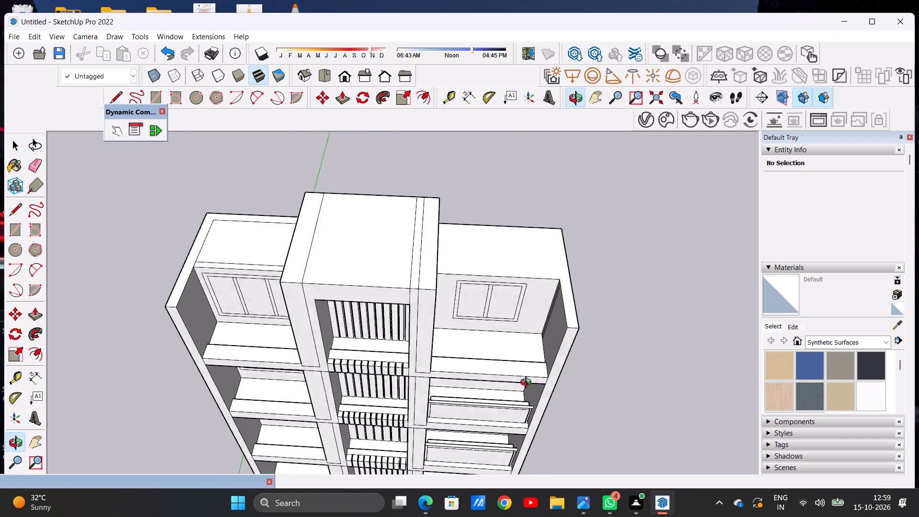
{"action": "middle_click_drag", "start_coordinate": [528, 383], "coordinate": [532, 390]}
{"action": "scroll", "coordinate": [540, 366], "scroll_direction": "up", "scroll_amount": 18}
{"action": "scroll", "coordinate": [545, 380], "scroll_direction": "down", "scroll_amount": 6}
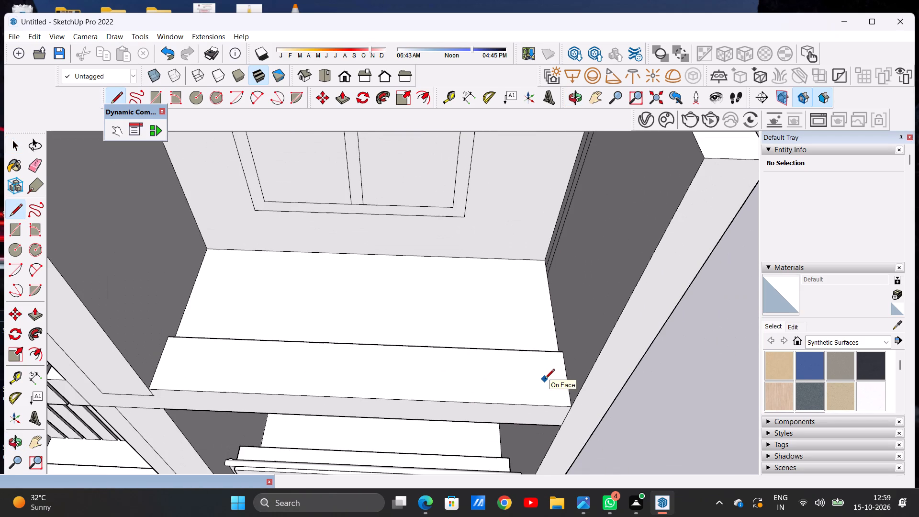
{"action": "scroll", "coordinate": [559, 374], "scroll_direction": "down", "scroll_amount": 5}
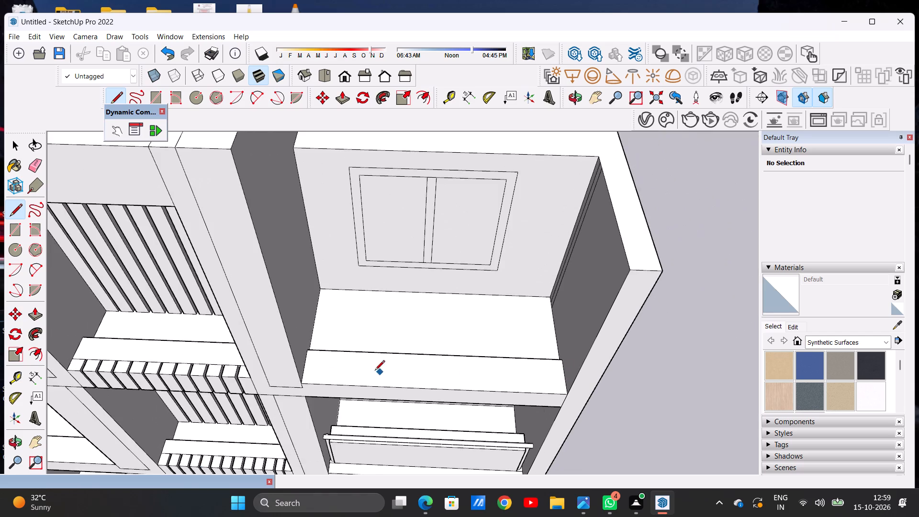
{"action": "scroll", "coordinate": [324, 359], "scroll_direction": "up", "scroll_amount": 10}
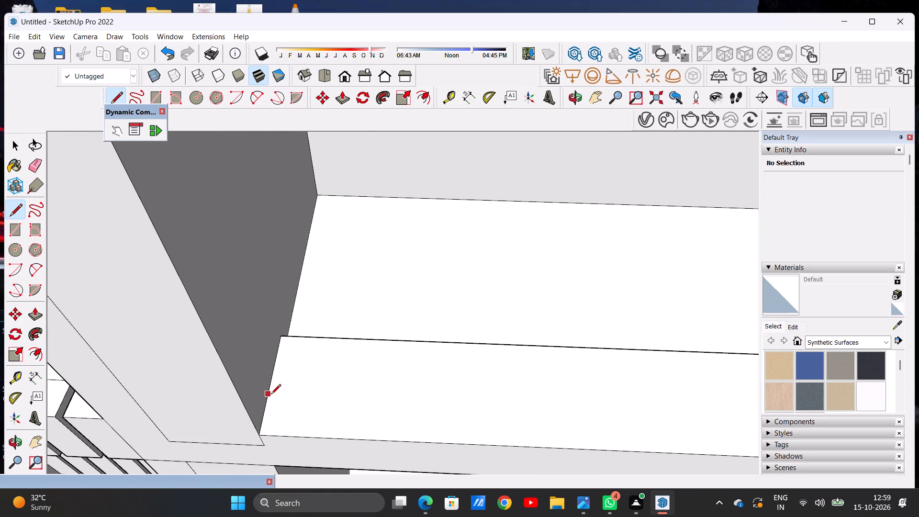
{"action": "left_click", "coordinate": [271, 395]}
{"action": "scroll", "coordinate": [418, 405], "scroll_direction": "down", "scroll_amount": 8}
{"action": "scroll", "coordinate": [673, 410], "scroll_direction": "up", "scroll_amount": 5}
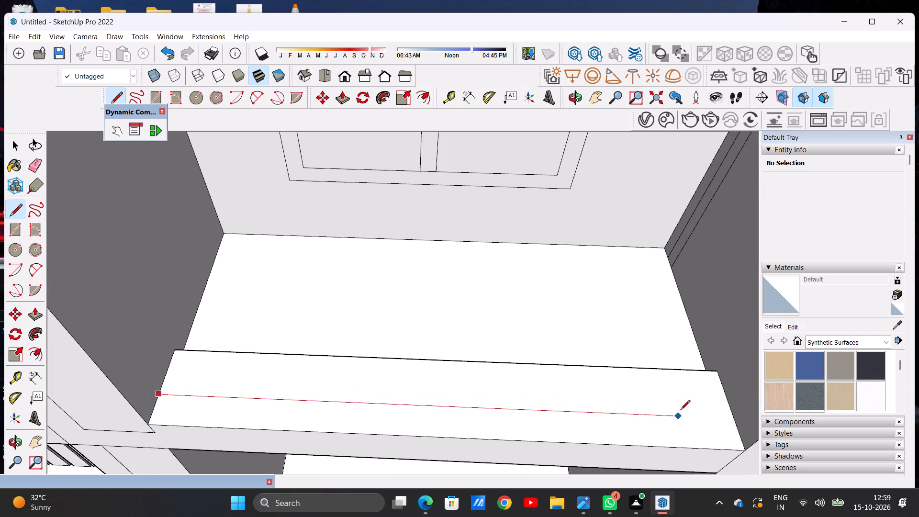
{"action": "left_click", "coordinate": [735, 421]}
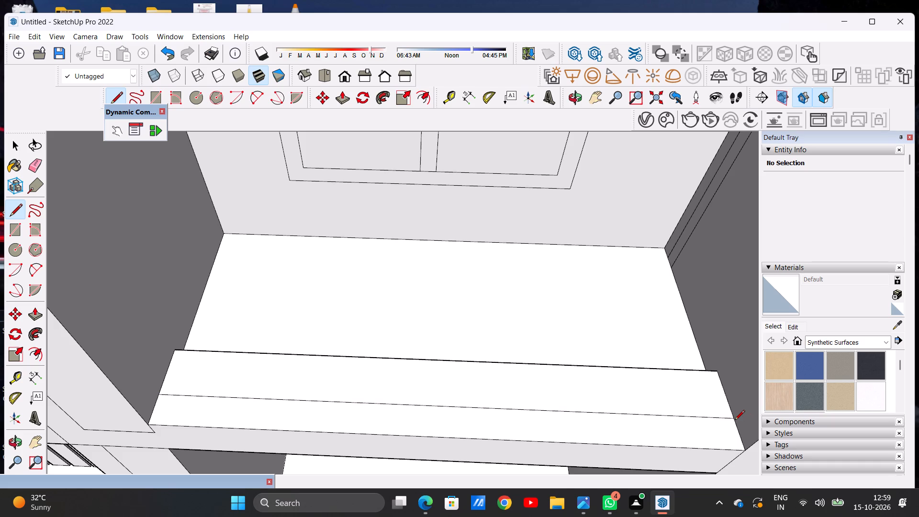
{"action": "key", "text": "space"}
Draw a small circle on the rear strip of the ledge top, near the outer side wall.
{"action": "scroll", "coordinate": [573, 426], "scroll_direction": "down", "scroll_amount": 9}
{"action": "scroll", "coordinate": [620, 404], "scroll_direction": "up", "scroll_amount": 7}
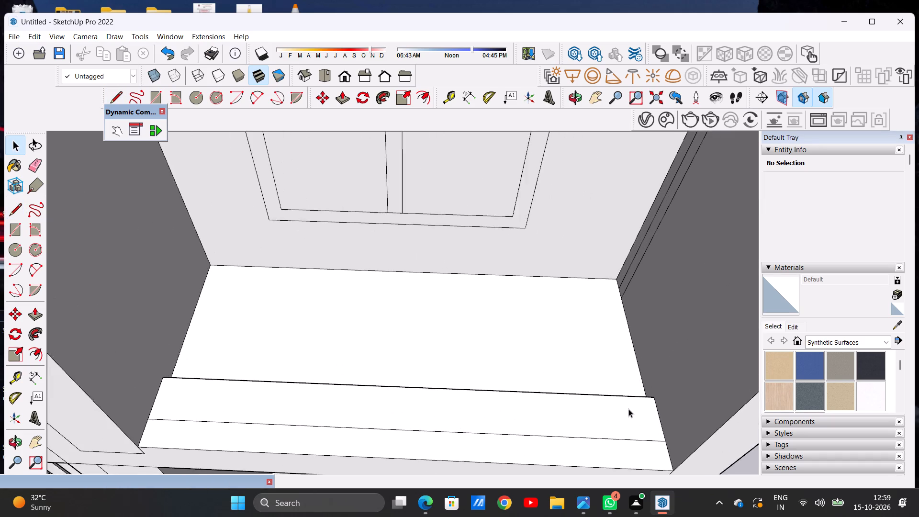
{"action": "scroll", "coordinate": [628, 409], "scroll_direction": "up", "scroll_amount": 3}
{"action": "key", "text": "c"}
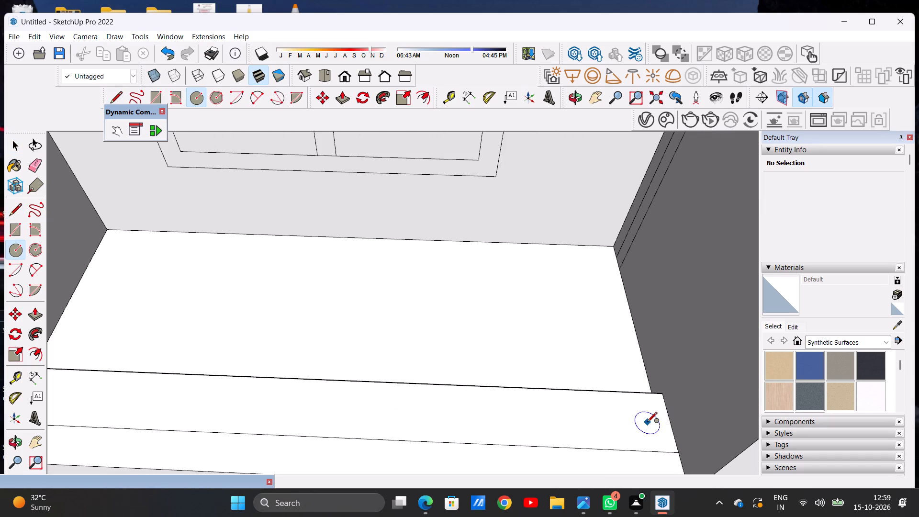
{"action": "left_click", "coordinate": [649, 420]}
{"action": "scroll", "coordinate": [650, 411], "scroll_direction": "up", "scroll_amount": 4}
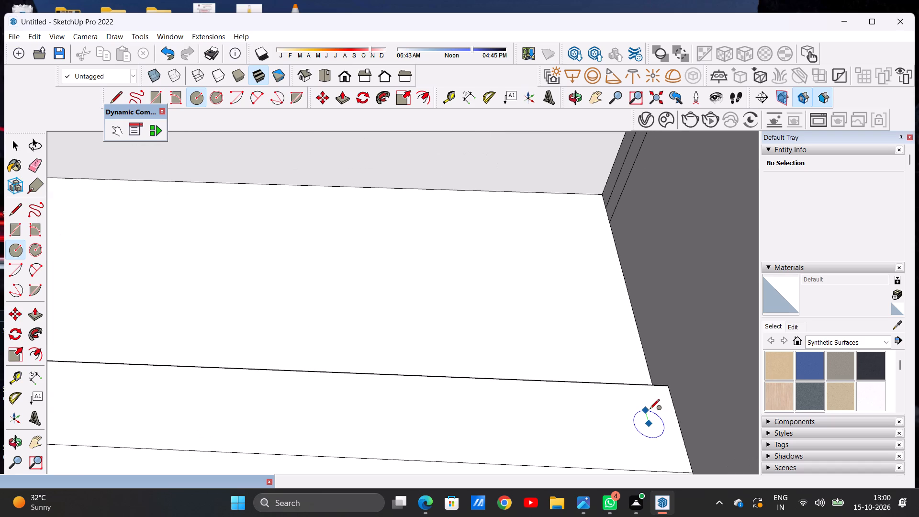
{"action": "left_click", "coordinate": [650, 408]}
{"action": "key", "text": "space"}
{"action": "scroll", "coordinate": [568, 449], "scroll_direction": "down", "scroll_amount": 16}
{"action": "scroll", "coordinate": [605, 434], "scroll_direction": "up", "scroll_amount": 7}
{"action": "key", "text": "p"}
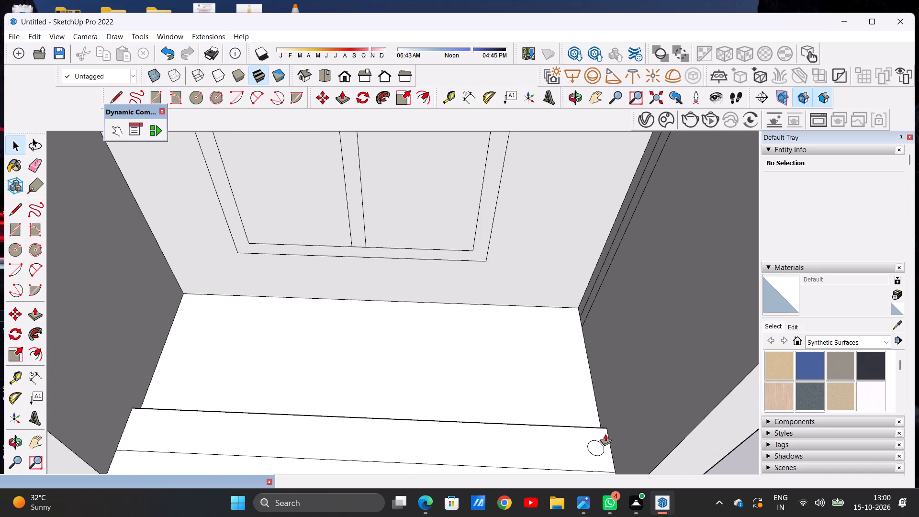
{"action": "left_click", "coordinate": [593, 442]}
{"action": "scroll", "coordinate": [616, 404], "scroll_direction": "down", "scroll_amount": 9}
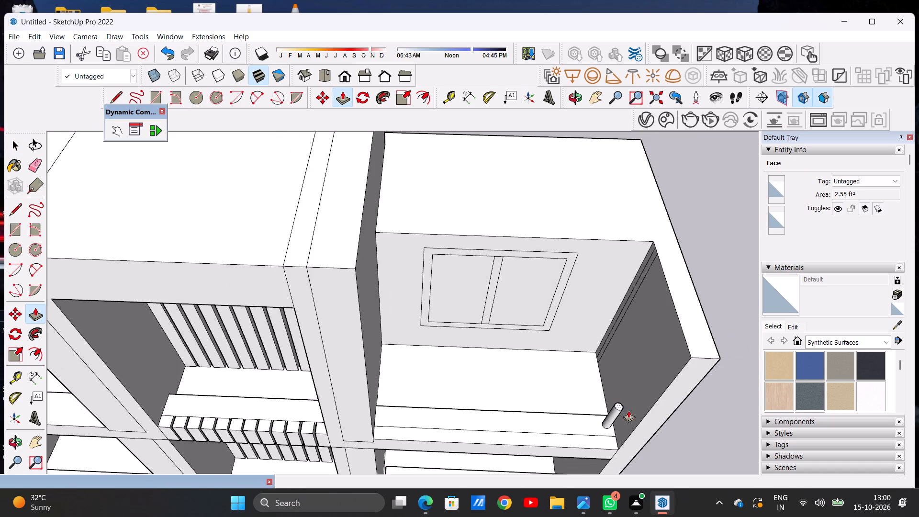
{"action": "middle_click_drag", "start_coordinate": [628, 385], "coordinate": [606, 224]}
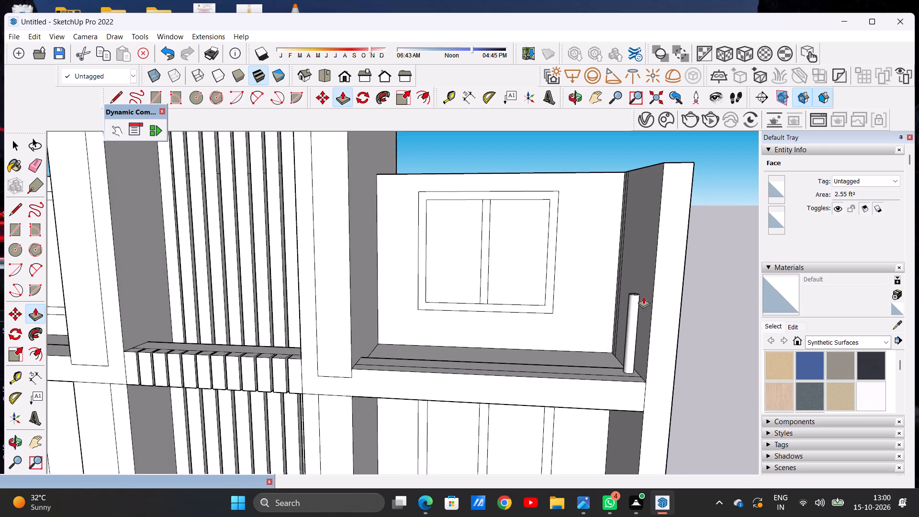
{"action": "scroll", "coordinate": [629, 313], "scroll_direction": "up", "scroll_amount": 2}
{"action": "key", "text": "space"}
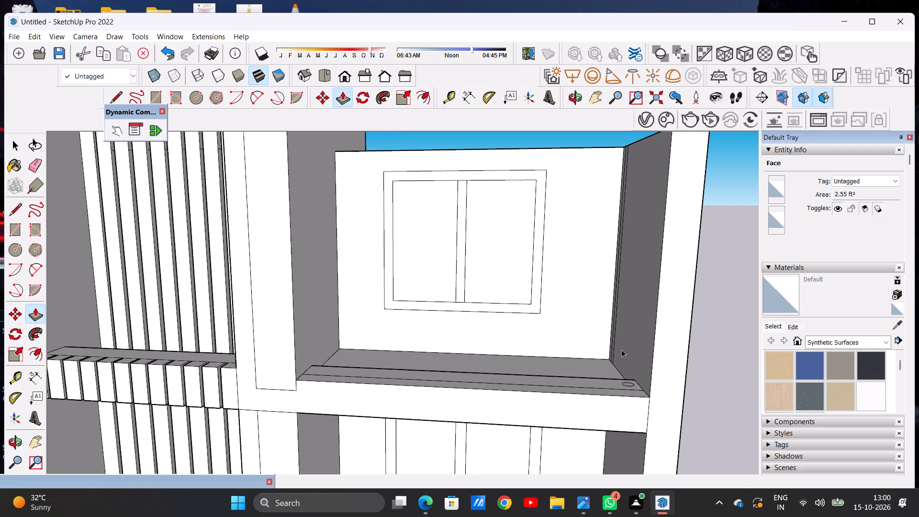
Examine the circle on the top-floor right bay's ledge from above, up close and within the whole facade.
{"action": "scroll", "coordinate": [620, 356], "scroll_direction": "down", "scroll_amount": 6}
{"action": "middle_click_drag", "start_coordinate": [618, 372], "coordinate": [628, 447]}
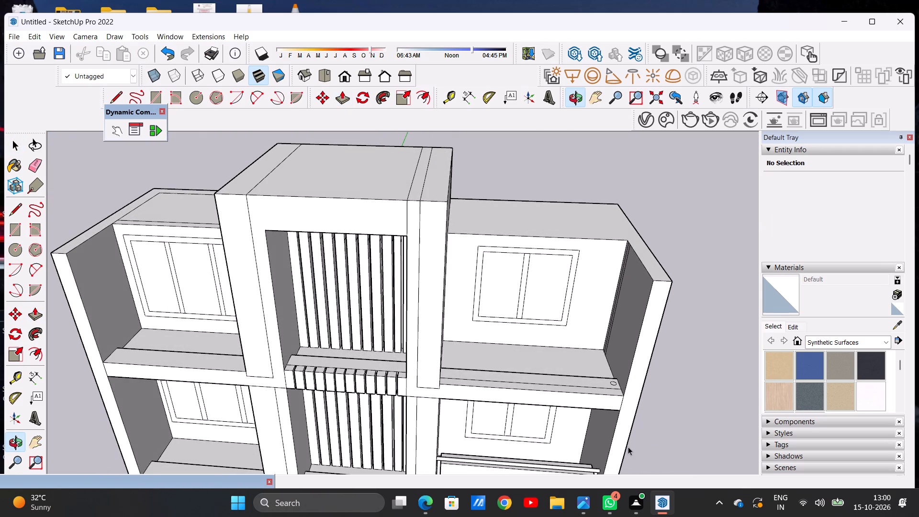
{"action": "scroll", "coordinate": [611, 389], "scroll_direction": "up", "scroll_amount": 10}
{"action": "middle_click_drag", "start_coordinate": [608, 353], "coordinate": [626, 381]}
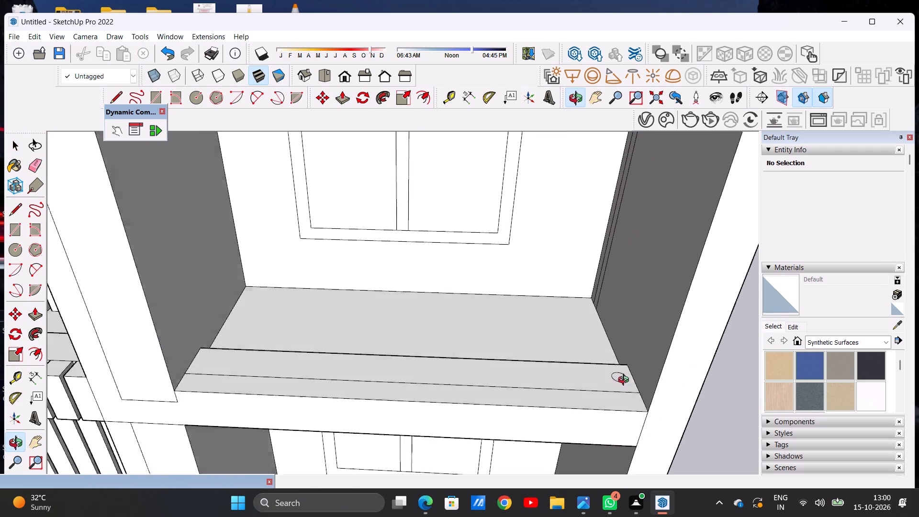
{"action": "middle_click_drag", "start_coordinate": [626, 381], "coordinate": [634, 413]}
{"action": "scroll", "coordinate": [633, 399], "scroll_direction": "up", "scroll_amount": 10}
{"action": "scroll", "coordinate": [605, 377], "scroll_direction": "down", "scroll_amount": 1}
{"action": "scroll", "coordinate": [605, 377], "scroll_direction": "up", "scroll_amount": 8}
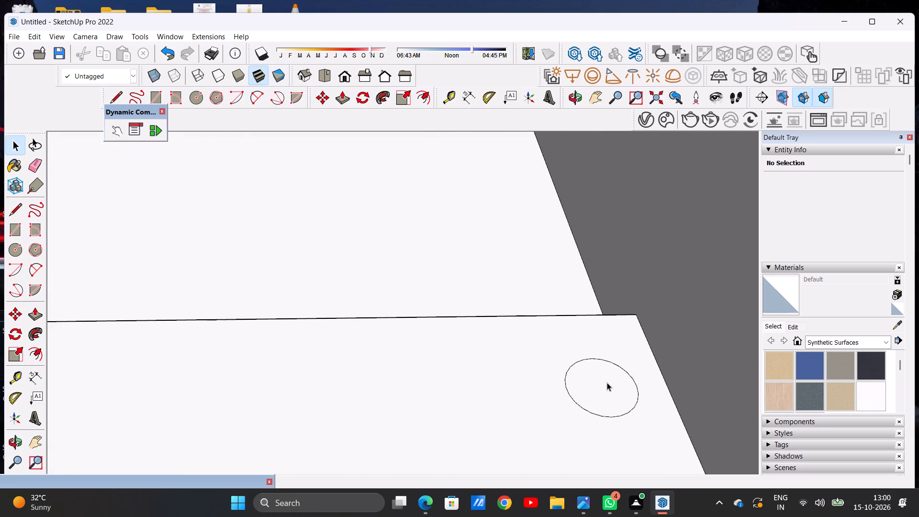
{"action": "scroll", "coordinate": [598, 365], "scroll_direction": "down", "scroll_amount": 16}
{"action": "scroll", "coordinate": [588, 342], "scroll_direction": "down", "scroll_amount": 9}
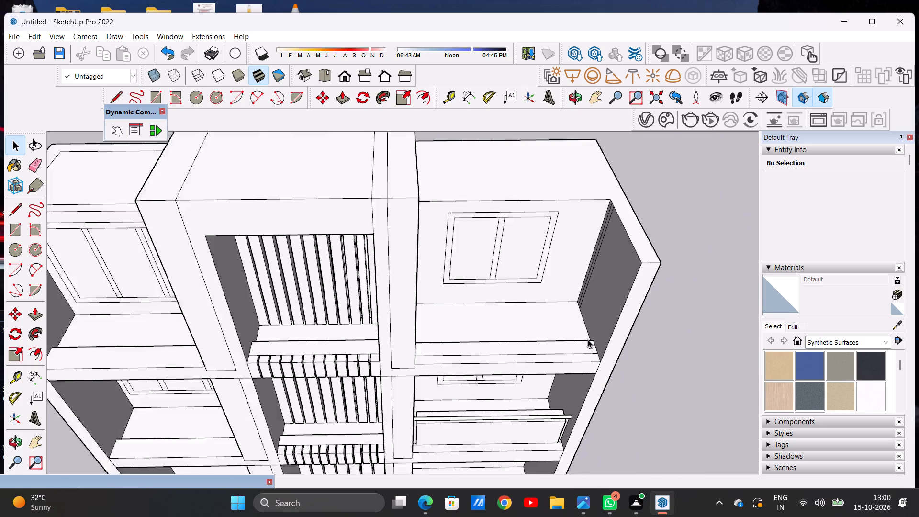
Copy the small circle straight along the rear strip of the top-floor right bay's ledge to its opposite end, beside the core wall.
{"action": "scroll", "coordinate": [588, 339], "scroll_direction": "down", "scroll_amount": 8}
{"action": "scroll", "coordinate": [563, 425], "scroll_direction": "up", "scroll_amount": 18}
{"action": "scroll", "coordinate": [552, 368], "scroll_direction": "down", "scroll_amount": 8}
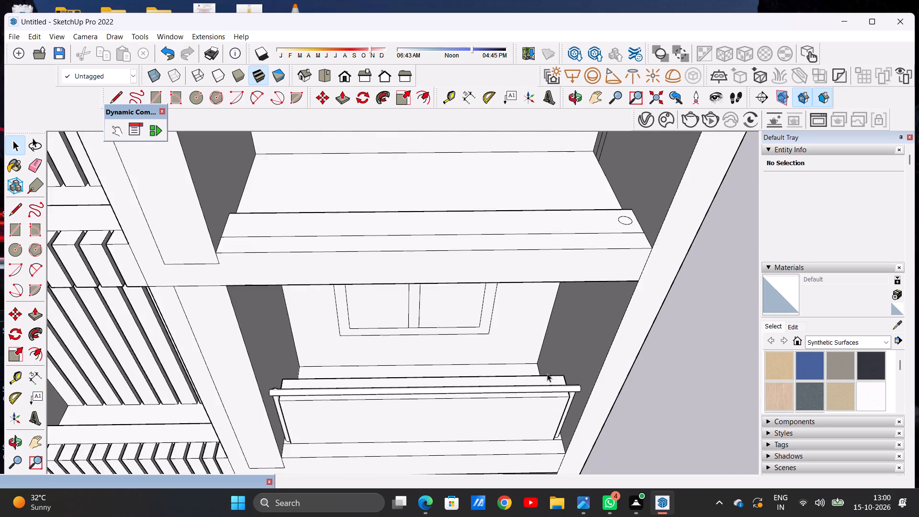
{"action": "scroll", "coordinate": [547, 373], "scroll_direction": "down", "scroll_amount": 9}
{"action": "scroll", "coordinate": [568, 317], "scroll_direction": "up", "scroll_amount": 20}
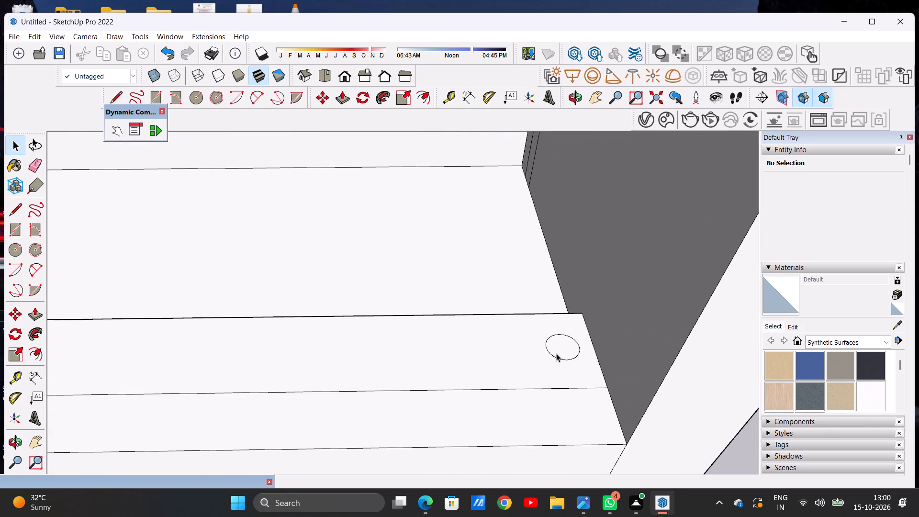
{"action": "double_click", "coordinate": [560, 354]}
{"action": "key", "text": "m"}
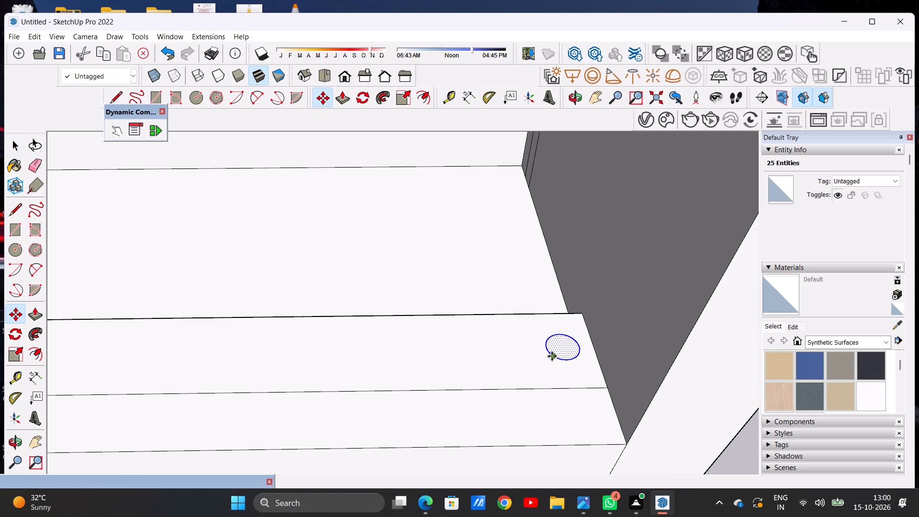
{"action": "left_click", "coordinate": [552, 356]}
{"action": "scroll", "coordinate": [529, 361], "scroll_direction": "down", "scroll_amount": 4}
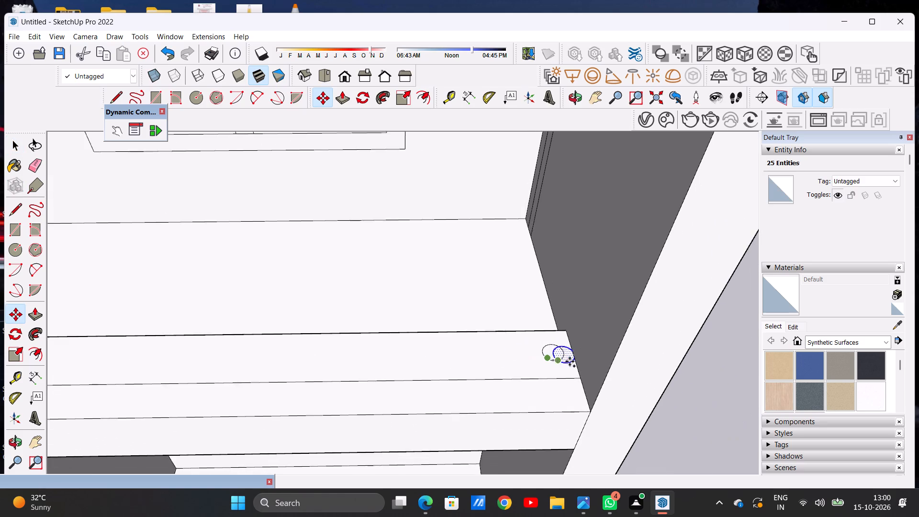
{"action": "scroll", "coordinate": [570, 361], "scroll_direction": "down", "scroll_amount": 6}
{"action": "scroll", "coordinate": [208, 360], "scroll_direction": "up", "scroll_amount": 8}
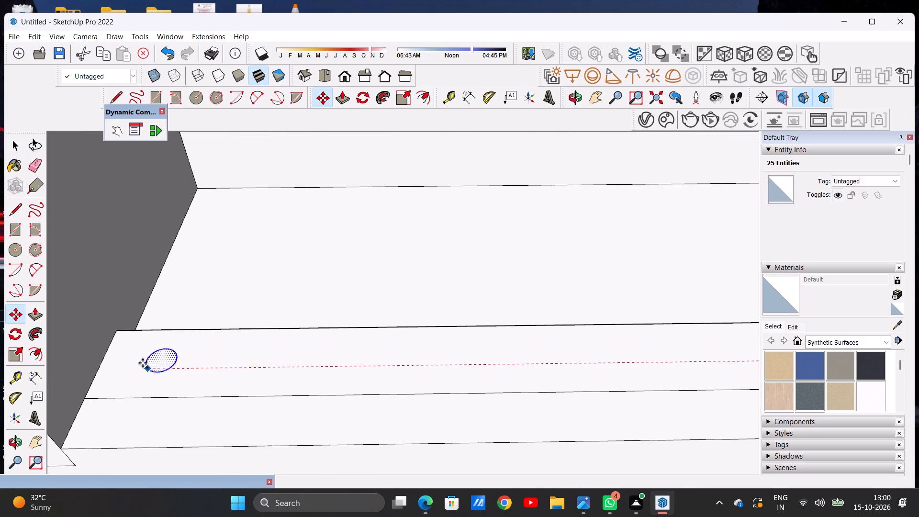
{"action": "left_click", "coordinate": [107, 365]}
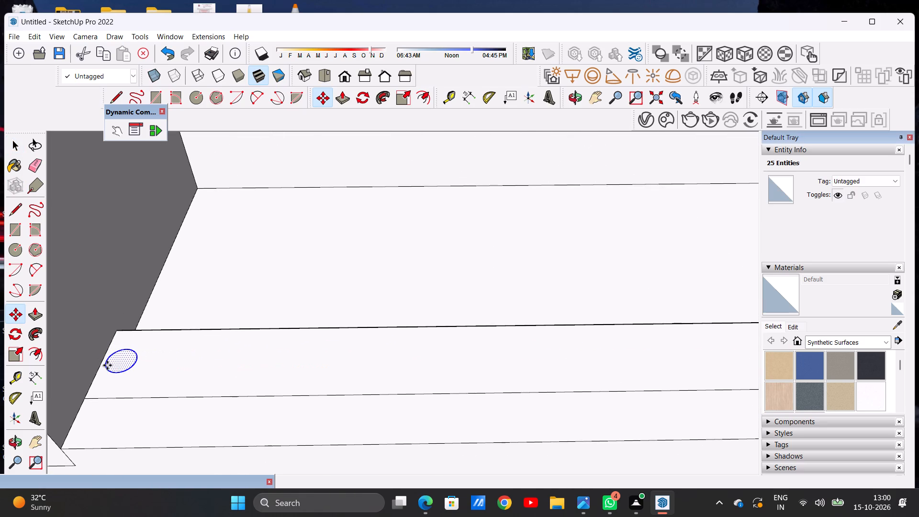
{"action": "key", "text": "space"}
{"action": "scroll", "coordinate": [281, 380], "scroll_direction": "down", "scroll_amount": 14}
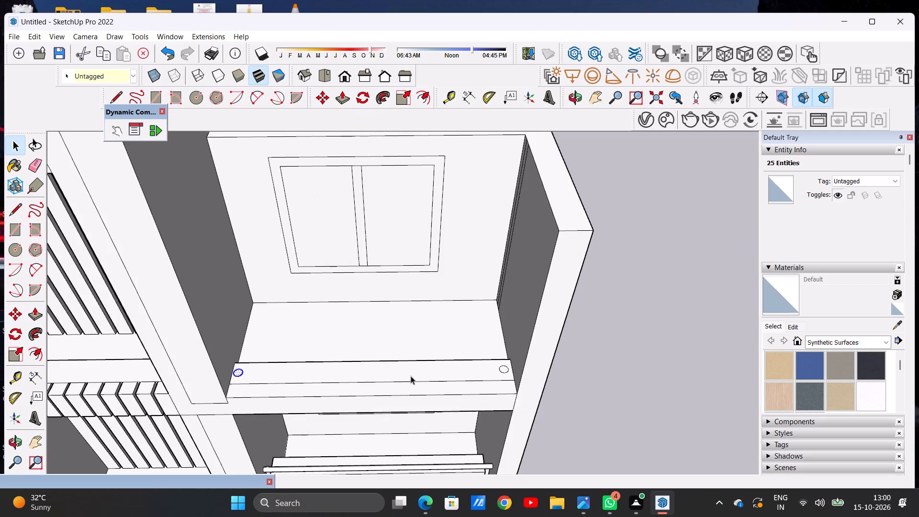
Copy the ledge circle near the outer side wall up onto that wall's inner face, roughly above the original.
{"action": "scroll", "coordinate": [426, 376], "scroll_direction": "up", "scroll_amount": 15}
{"action": "double_click", "coordinate": [483, 369]}
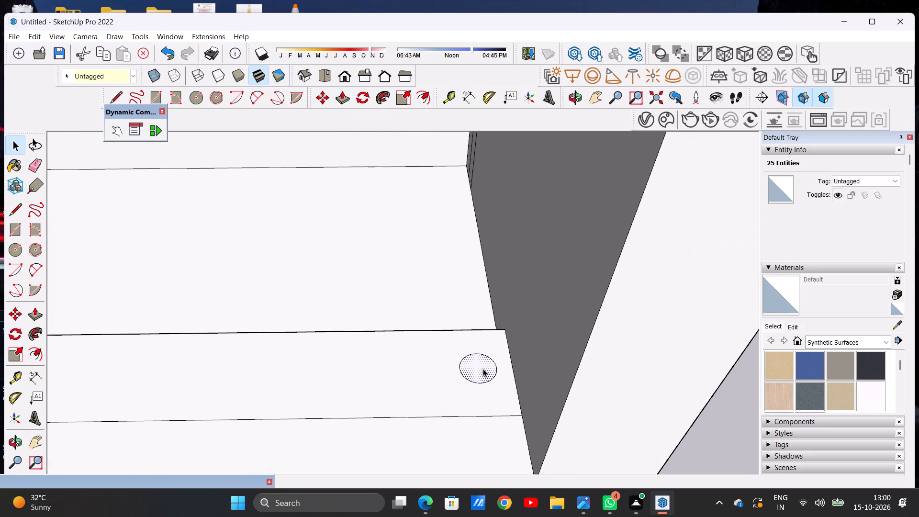
{"action": "scroll", "coordinate": [461, 420], "scroll_direction": "down", "scroll_amount": 12}
{"action": "middle_click_drag", "start_coordinate": [427, 426], "coordinate": [605, 355]}
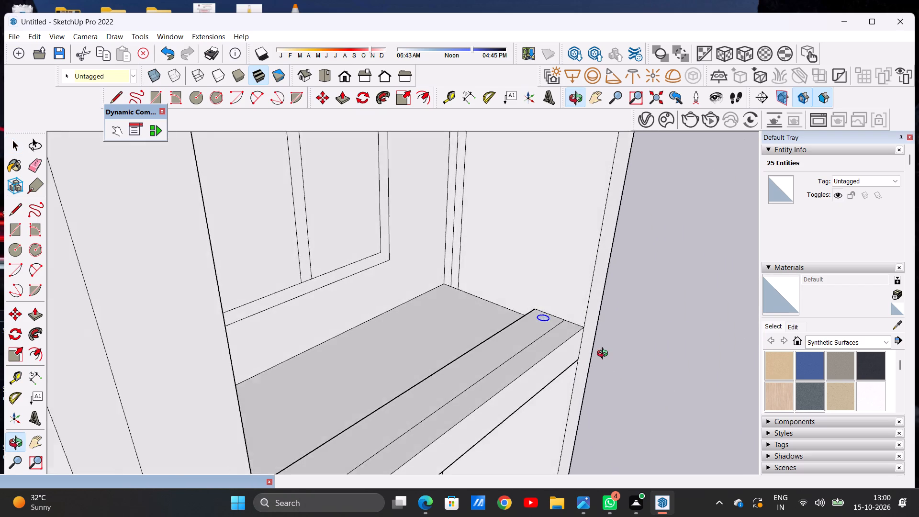
{"action": "middle_click_drag", "start_coordinate": [605, 355], "coordinate": [610, 341]}
{"action": "scroll", "coordinate": [574, 349], "scroll_direction": "down", "scroll_amount": 7}
{"action": "scroll", "coordinate": [573, 286], "scroll_direction": "up", "scroll_amount": 6}
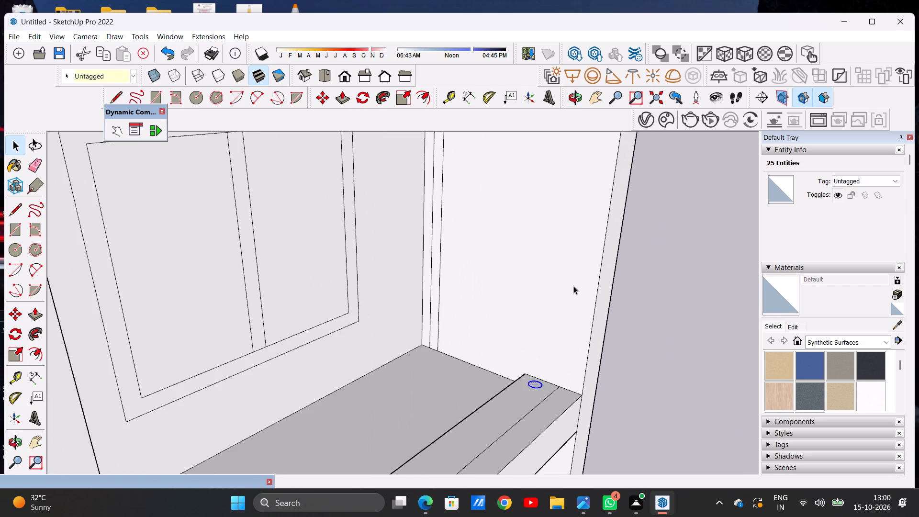
{"action": "scroll", "coordinate": [573, 286], "scroll_direction": "up", "scroll_amount": 3}
{"action": "key", "text": "m"}
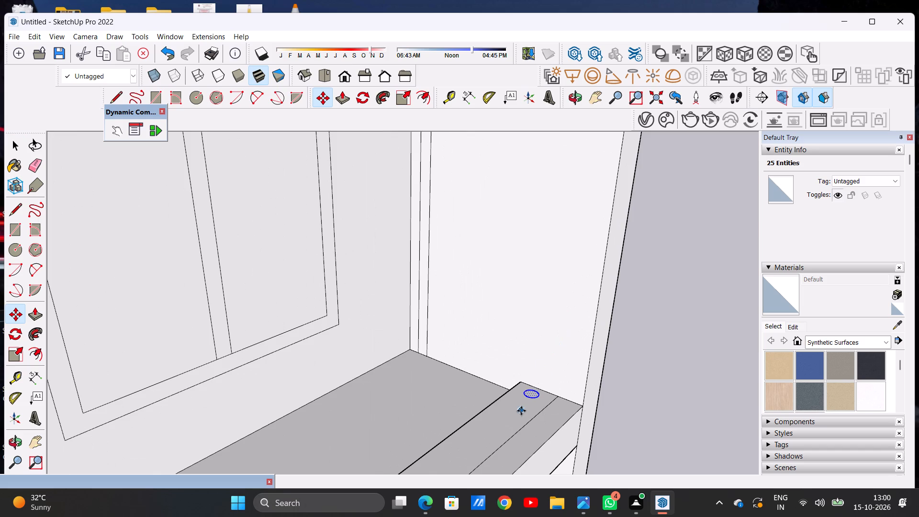
{"action": "scroll", "coordinate": [537, 400], "scroll_direction": "up", "scroll_amount": 6}
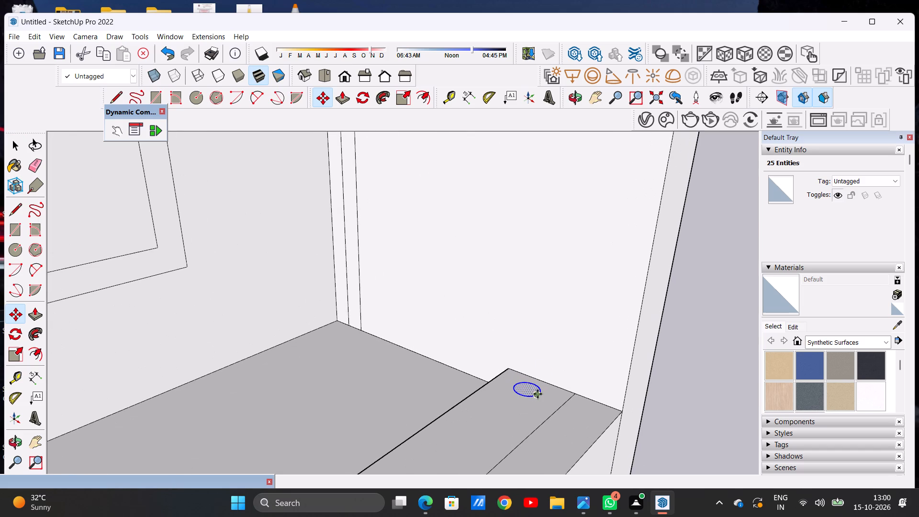
{"action": "left_click", "coordinate": [538, 396]}
{"action": "scroll", "coordinate": [563, 343], "scroll_direction": "down", "scroll_amount": 4}
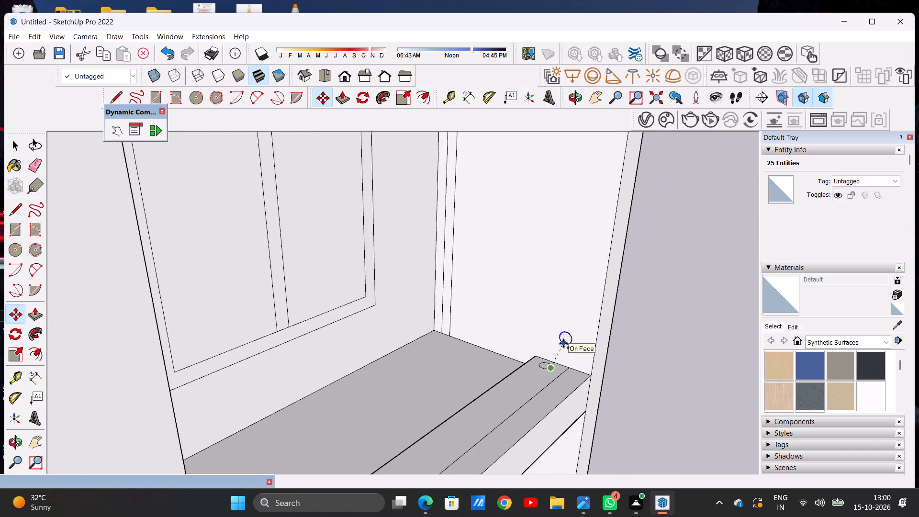
{"action": "scroll", "coordinate": [563, 343], "scroll_direction": "down", "scroll_amount": 9}
{"action": "scroll", "coordinate": [568, 303], "scroll_direction": "up", "scroll_amount": 9}
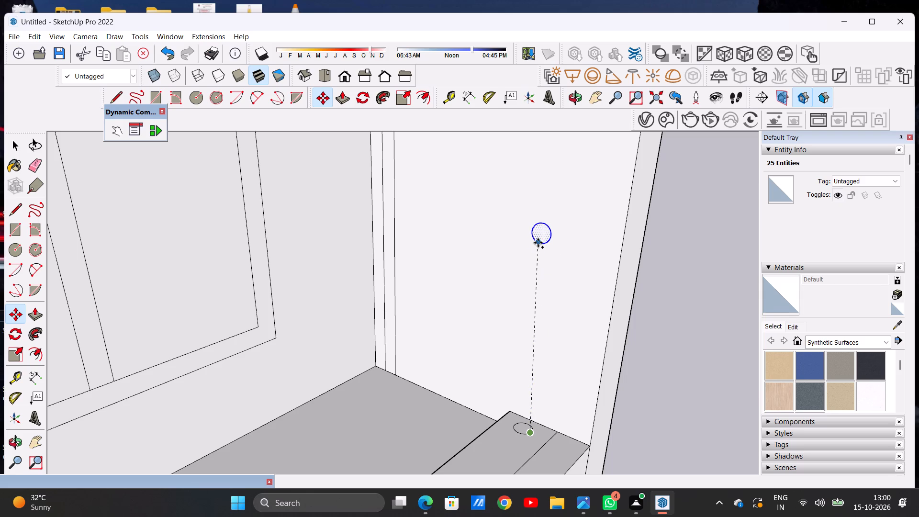
{"action": "left_click", "coordinate": [538, 243]}
{"action": "key", "text": "space"}
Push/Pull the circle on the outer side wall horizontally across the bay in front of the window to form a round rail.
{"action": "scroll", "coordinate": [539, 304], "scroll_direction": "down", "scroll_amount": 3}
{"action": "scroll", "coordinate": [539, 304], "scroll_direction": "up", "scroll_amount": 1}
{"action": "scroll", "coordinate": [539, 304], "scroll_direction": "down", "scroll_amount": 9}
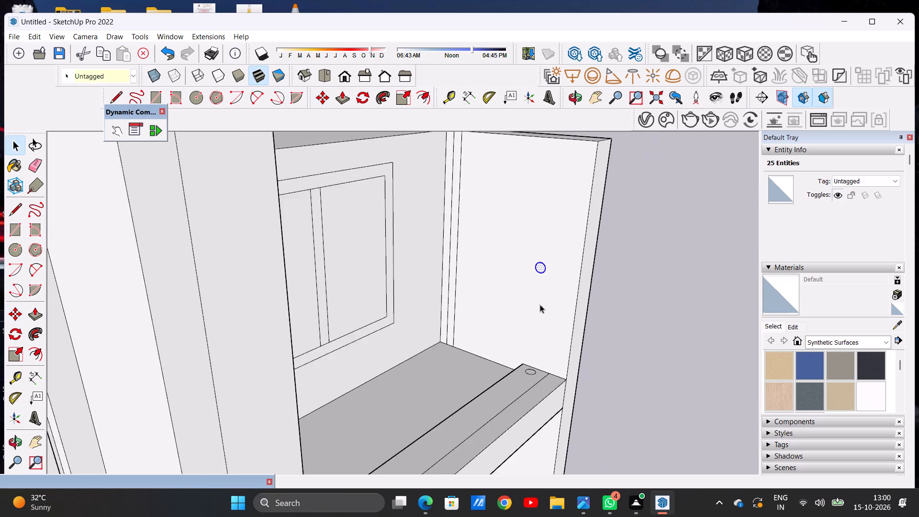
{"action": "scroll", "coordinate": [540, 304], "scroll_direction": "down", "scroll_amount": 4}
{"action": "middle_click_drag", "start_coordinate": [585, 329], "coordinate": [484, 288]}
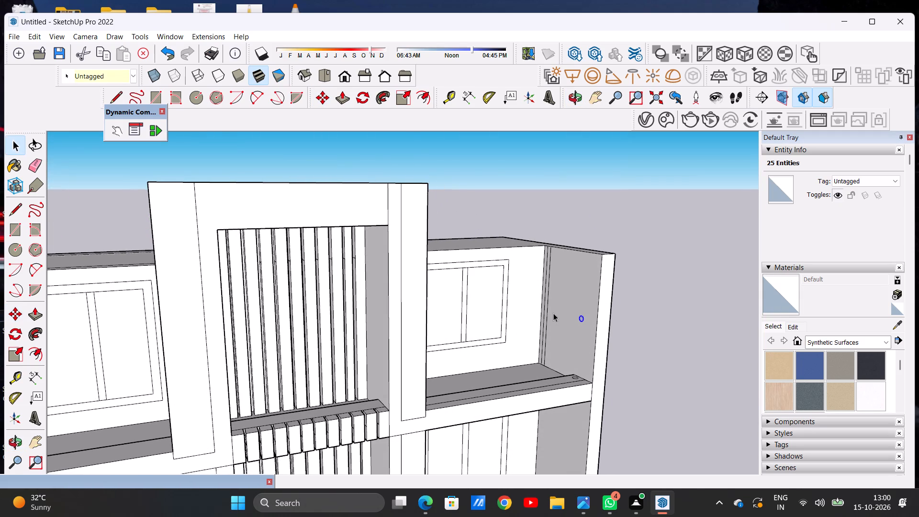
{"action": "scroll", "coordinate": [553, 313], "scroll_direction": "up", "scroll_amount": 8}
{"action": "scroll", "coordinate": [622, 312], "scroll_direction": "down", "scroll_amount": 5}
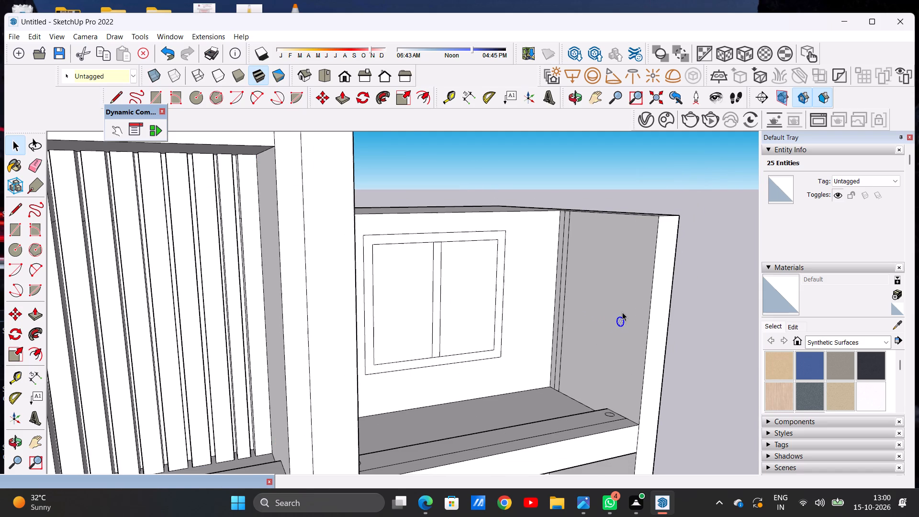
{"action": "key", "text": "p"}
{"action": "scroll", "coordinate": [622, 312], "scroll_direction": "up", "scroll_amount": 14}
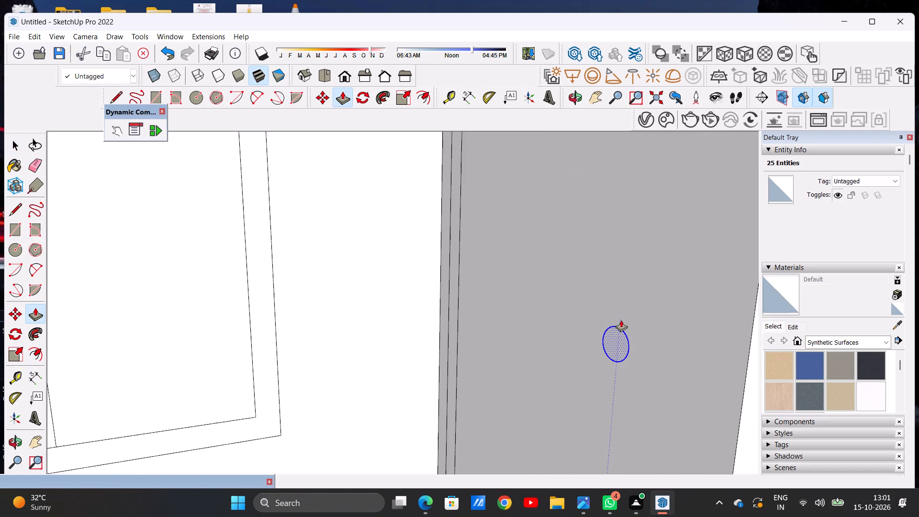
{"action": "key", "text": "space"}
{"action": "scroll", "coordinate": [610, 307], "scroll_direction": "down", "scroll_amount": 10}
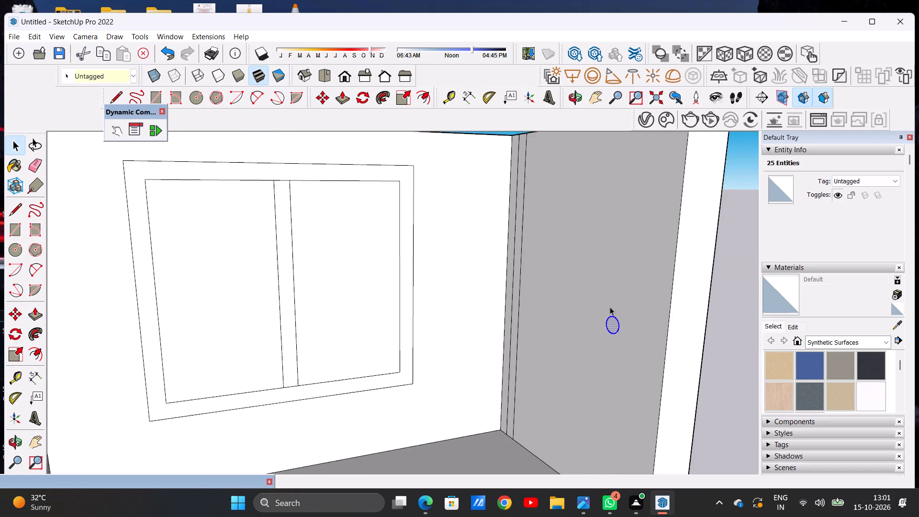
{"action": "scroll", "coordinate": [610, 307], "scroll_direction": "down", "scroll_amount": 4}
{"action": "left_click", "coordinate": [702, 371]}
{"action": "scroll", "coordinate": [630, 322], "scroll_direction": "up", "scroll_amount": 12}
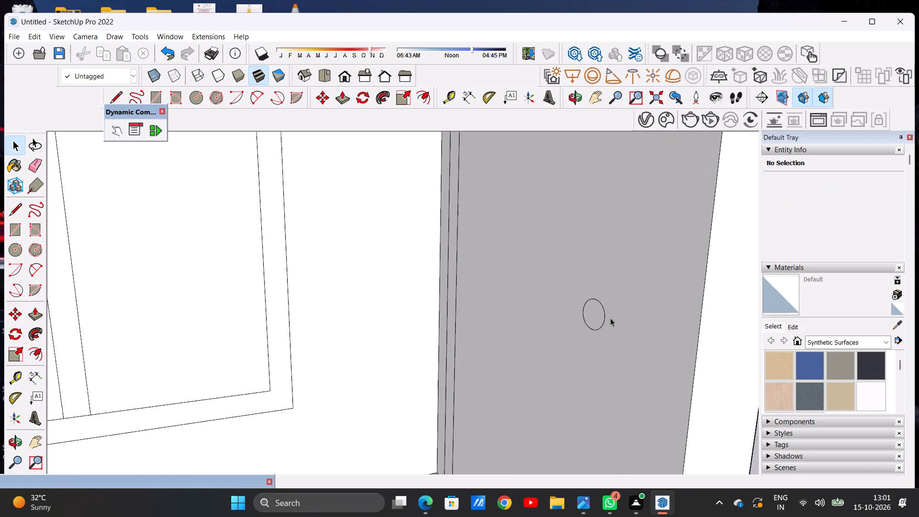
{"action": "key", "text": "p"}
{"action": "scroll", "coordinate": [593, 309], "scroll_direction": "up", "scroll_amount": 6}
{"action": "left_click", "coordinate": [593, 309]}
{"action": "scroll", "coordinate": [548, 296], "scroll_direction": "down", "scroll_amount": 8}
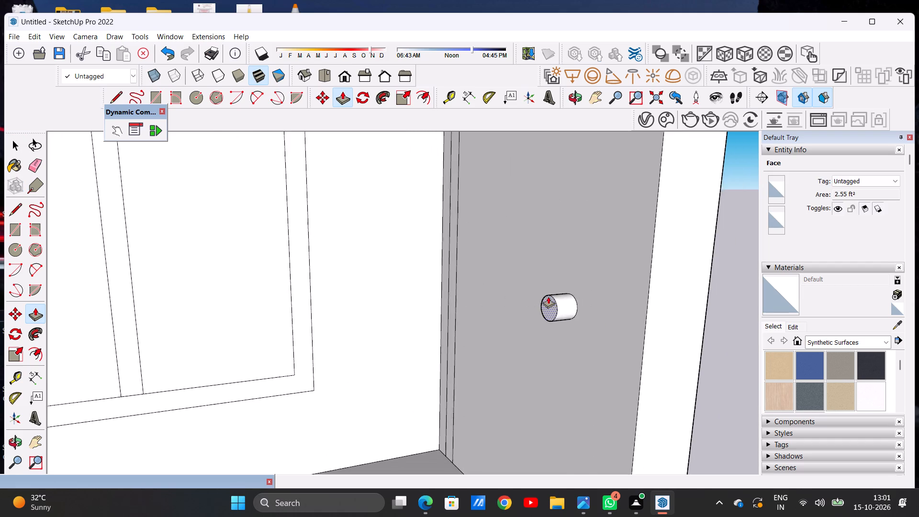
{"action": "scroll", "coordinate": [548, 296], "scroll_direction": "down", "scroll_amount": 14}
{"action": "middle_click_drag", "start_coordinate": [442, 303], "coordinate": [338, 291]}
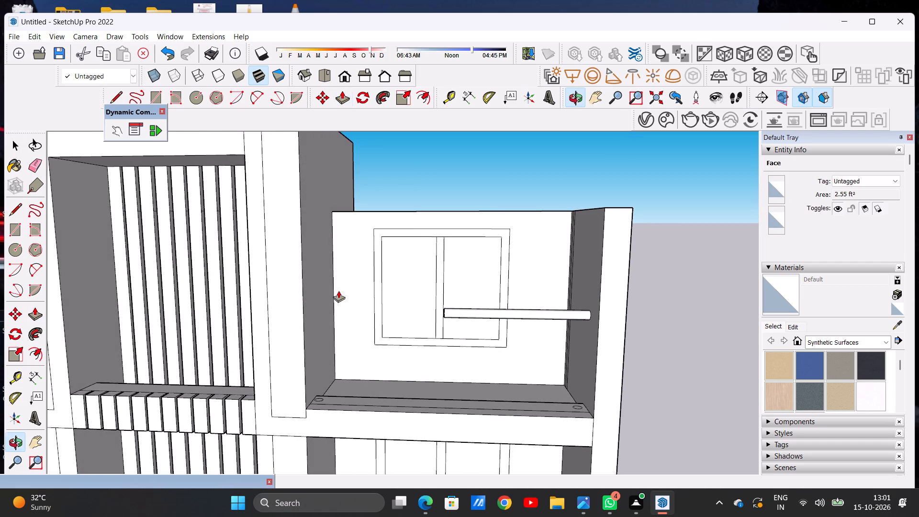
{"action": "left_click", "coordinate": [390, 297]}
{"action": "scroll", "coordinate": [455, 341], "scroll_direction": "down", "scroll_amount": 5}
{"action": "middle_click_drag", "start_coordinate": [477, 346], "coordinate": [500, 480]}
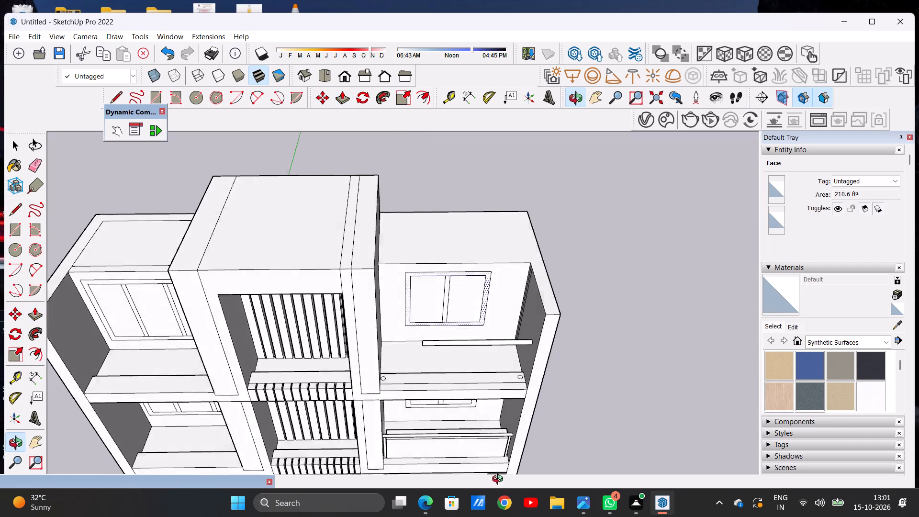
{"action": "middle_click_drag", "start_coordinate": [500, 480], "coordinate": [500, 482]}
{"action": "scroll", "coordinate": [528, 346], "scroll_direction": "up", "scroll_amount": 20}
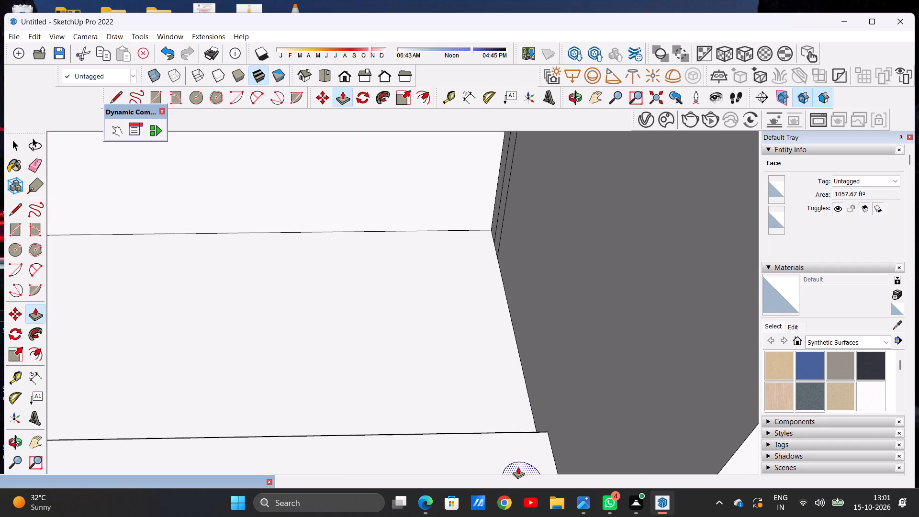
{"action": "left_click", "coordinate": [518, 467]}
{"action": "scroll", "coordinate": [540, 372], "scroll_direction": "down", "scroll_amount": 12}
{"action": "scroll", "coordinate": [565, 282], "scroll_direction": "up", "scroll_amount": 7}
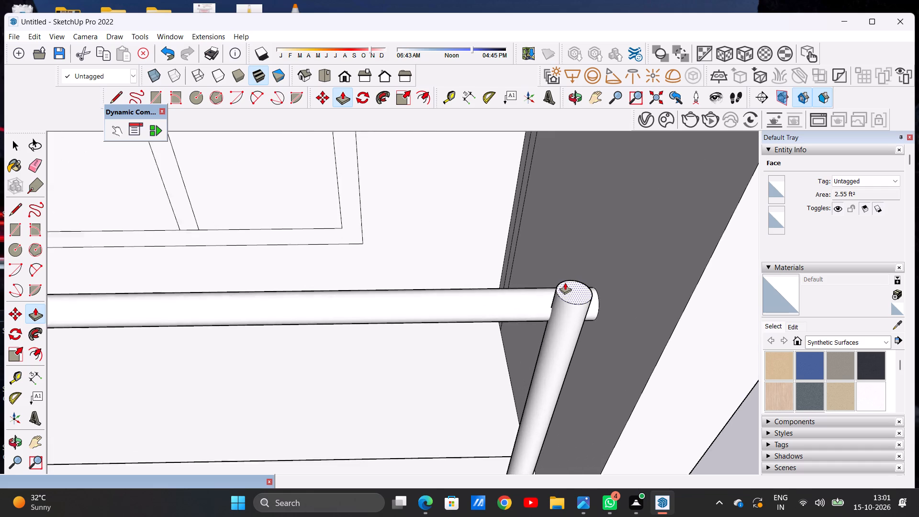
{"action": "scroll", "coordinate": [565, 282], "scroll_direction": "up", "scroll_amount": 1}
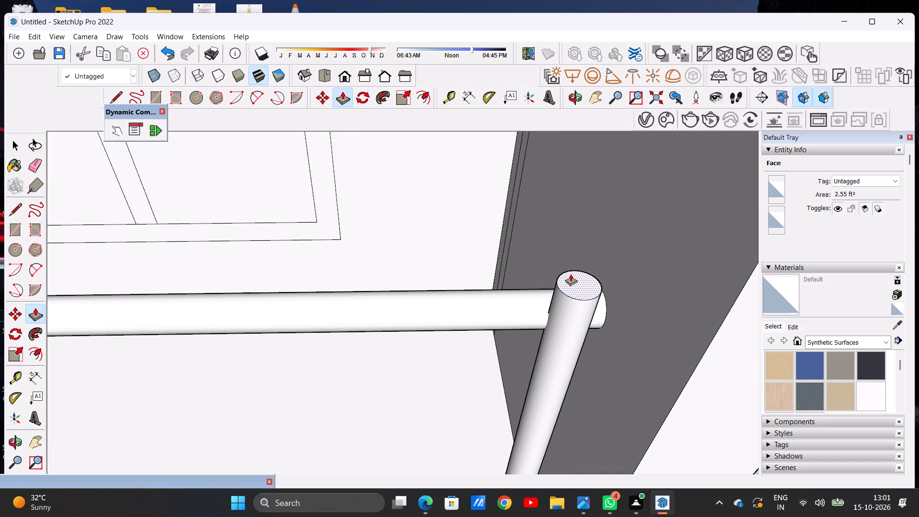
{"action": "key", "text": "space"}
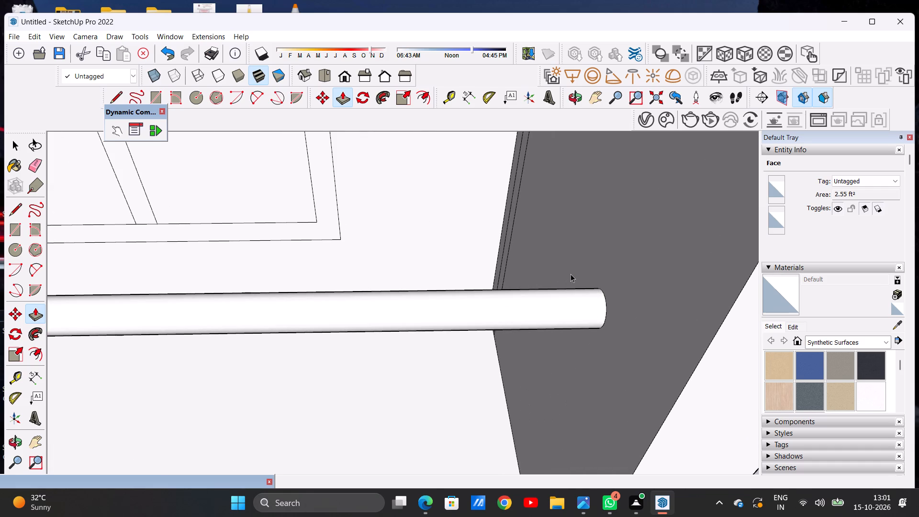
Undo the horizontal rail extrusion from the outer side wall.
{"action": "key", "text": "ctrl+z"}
Move the circle on the top-floor right bay's outer side wall slightly toward the front edge, lining it up above the ledge circle.
{"action": "scroll", "coordinate": [572, 283], "scroll_direction": "down", "scroll_amount": 8}
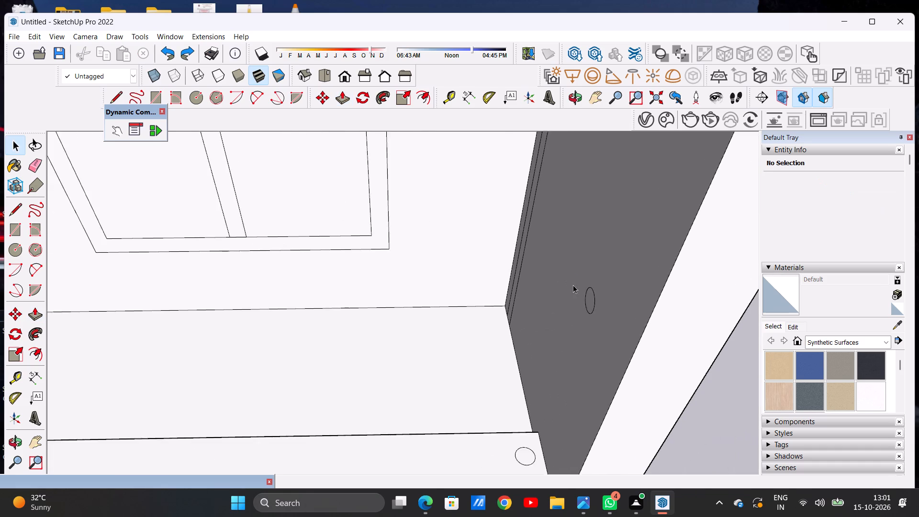
{"action": "scroll", "coordinate": [573, 285], "scroll_direction": "down", "scroll_amount": 4}
{"action": "middle_click_drag", "start_coordinate": [544, 416], "coordinate": [550, 468]}
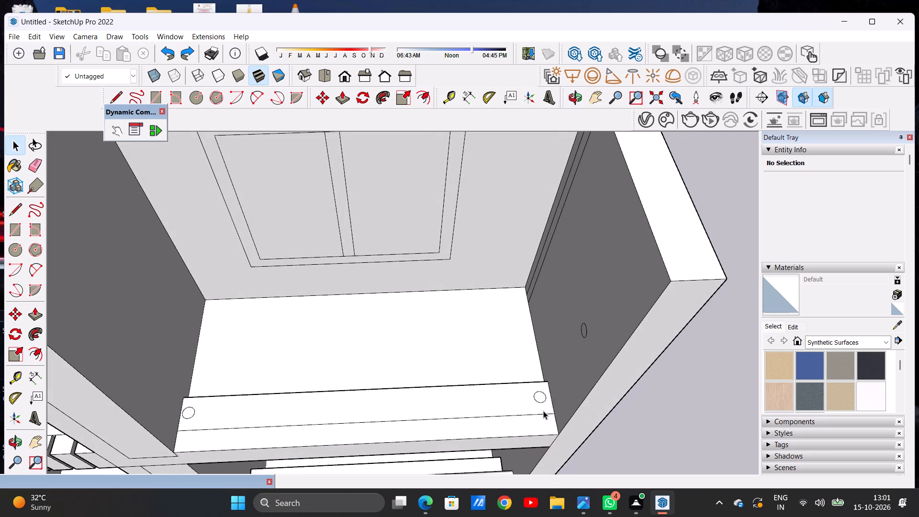
{"action": "scroll", "coordinate": [543, 411], "scroll_direction": "up", "scroll_amount": 5}
{"action": "scroll", "coordinate": [528, 385], "scroll_direction": "down", "scroll_amount": 9}
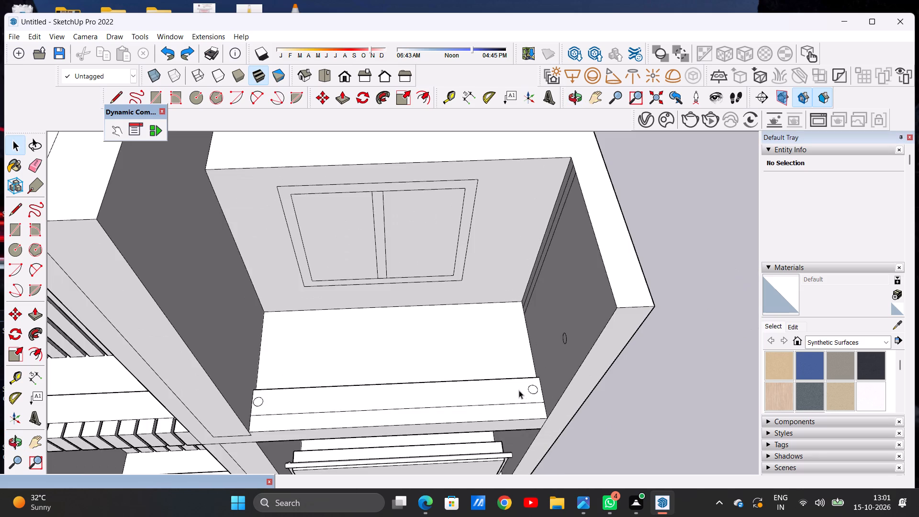
{"action": "middle_click_drag", "start_coordinate": [515, 390], "coordinate": [666, 305]}
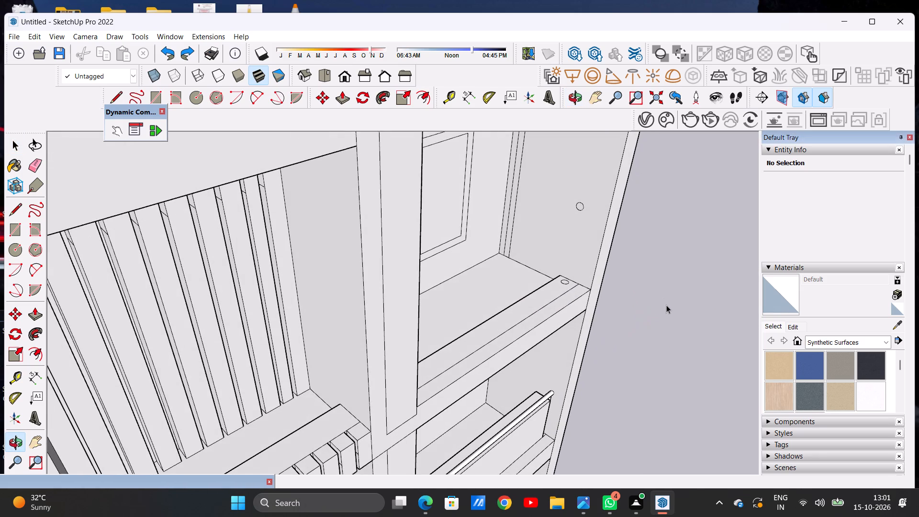
{"action": "scroll", "coordinate": [581, 222], "scroll_direction": "up", "scroll_amount": 9}
{"action": "middle_click_drag", "start_coordinate": [639, 249], "coordinate": [706, 235]}
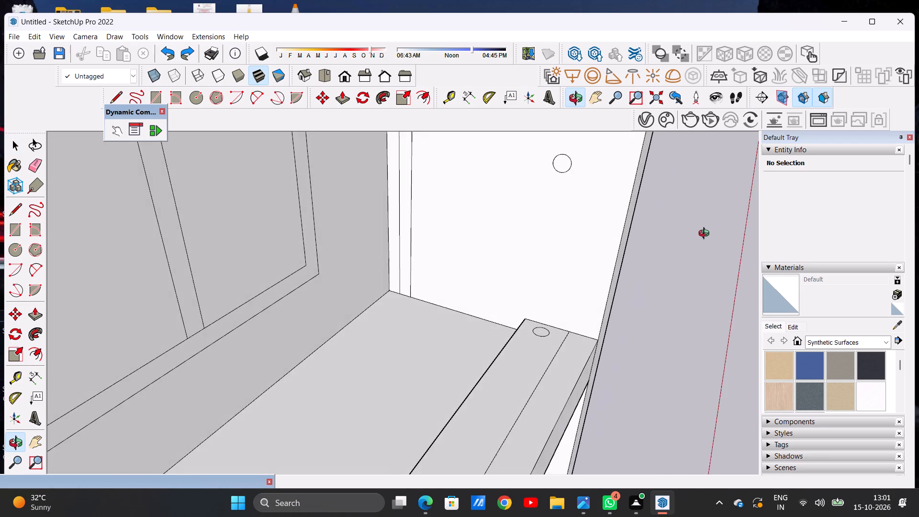
{"action": "middle_click_drag", "start_coordinate": [706, 235], "coordinate": [726, 224]}
{"action": "scroll", "coordinate": [511, 277], "scroll_direction": "down", "scroll_amount": 6}
{"action": "scroll", "coordinate": [532, 194], "scroll_direction": "up", "scroll_amount": 7}
{"action": "scroll", "coordinate": [532, 249], "scroll_direction": "up", "scroll_amount": 2}
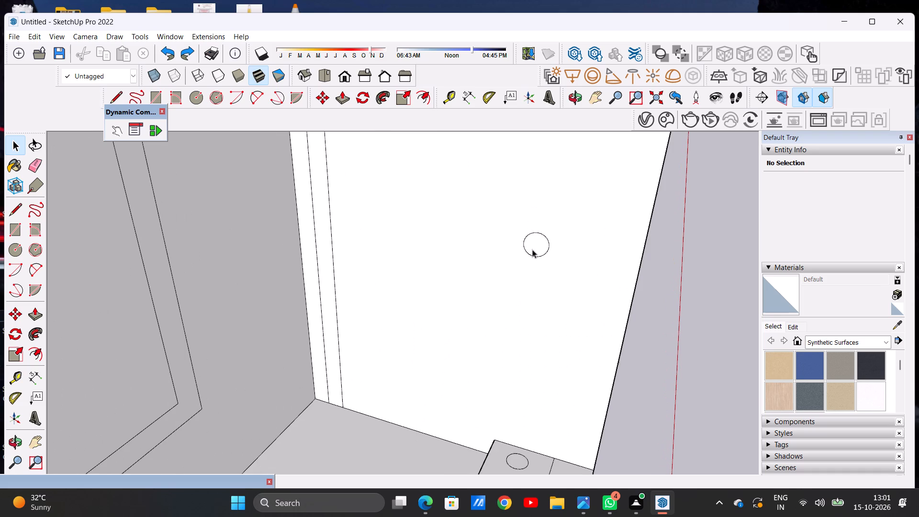
{"action": "scroll", "coordinate": [532, 249], "scroll_direction": "up", "scroll_amount": 2}
{"action": "double_click", "coordinate": [535, 250]}
{"action": "key", "text": "m"}
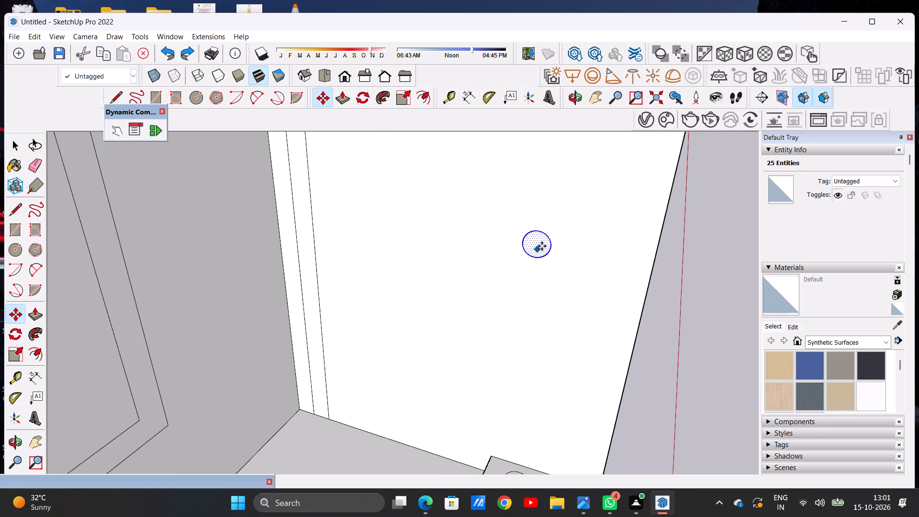
{"action": "left_click", "coordinate": [550, 247]}
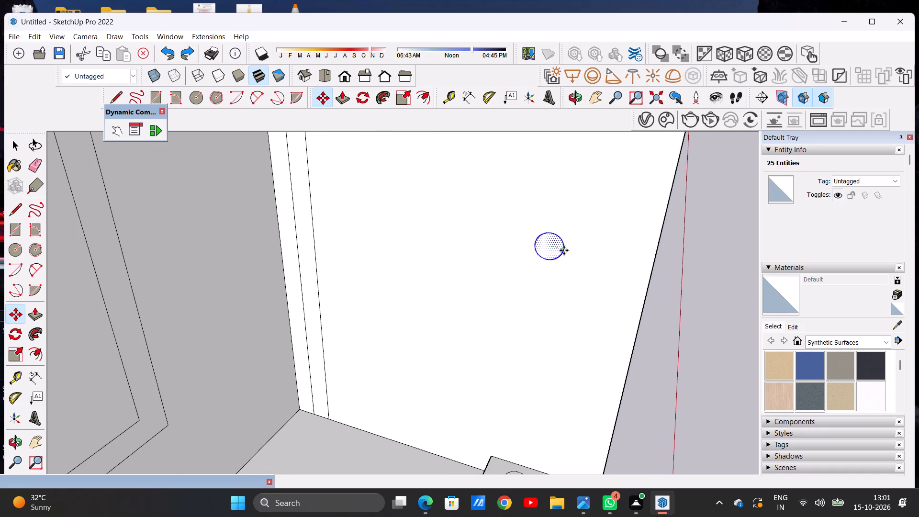
{"action": "left_click", "coordinate": [571, 253]}
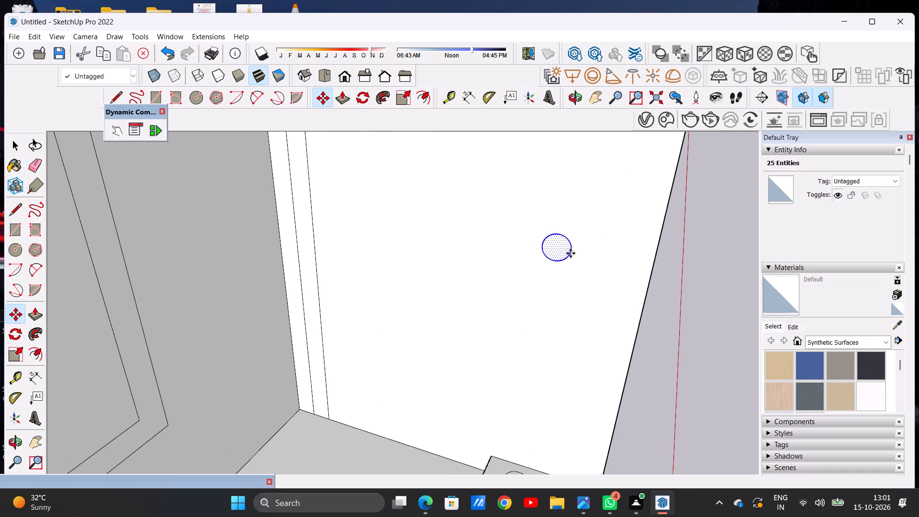
{"action": "key", "text": "space"}
{"action": "key", "text": "space"}
{"action": "scroll", "coordinate": [530, 265], "scroll_direction": "down", "scroll_amount": 14}
{"action": "left_click", "coordinate": [602, 288]}
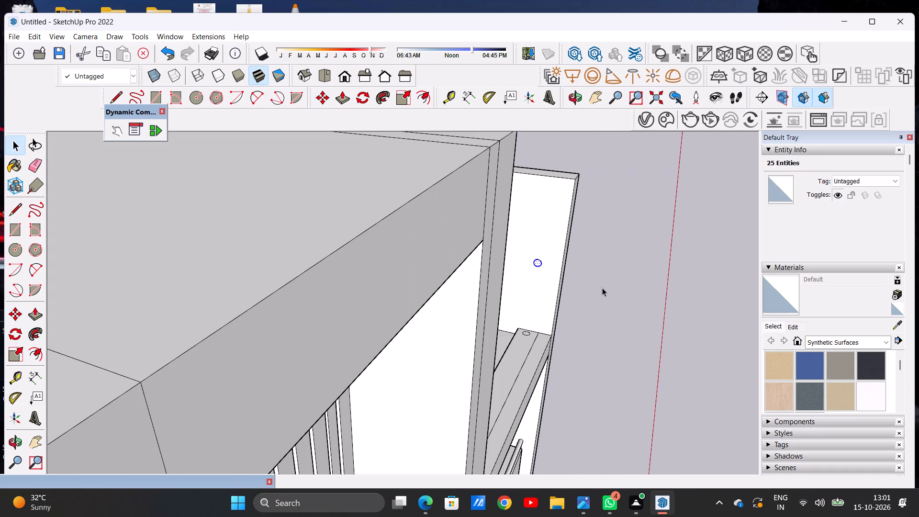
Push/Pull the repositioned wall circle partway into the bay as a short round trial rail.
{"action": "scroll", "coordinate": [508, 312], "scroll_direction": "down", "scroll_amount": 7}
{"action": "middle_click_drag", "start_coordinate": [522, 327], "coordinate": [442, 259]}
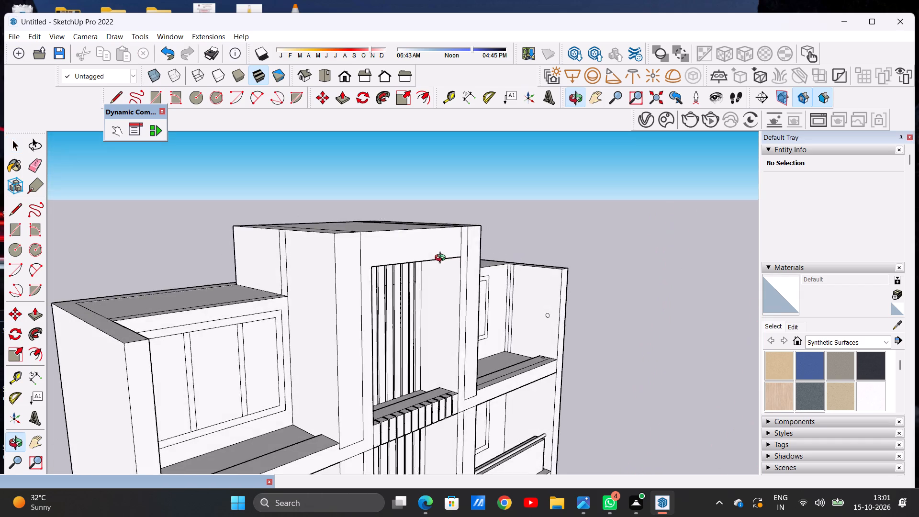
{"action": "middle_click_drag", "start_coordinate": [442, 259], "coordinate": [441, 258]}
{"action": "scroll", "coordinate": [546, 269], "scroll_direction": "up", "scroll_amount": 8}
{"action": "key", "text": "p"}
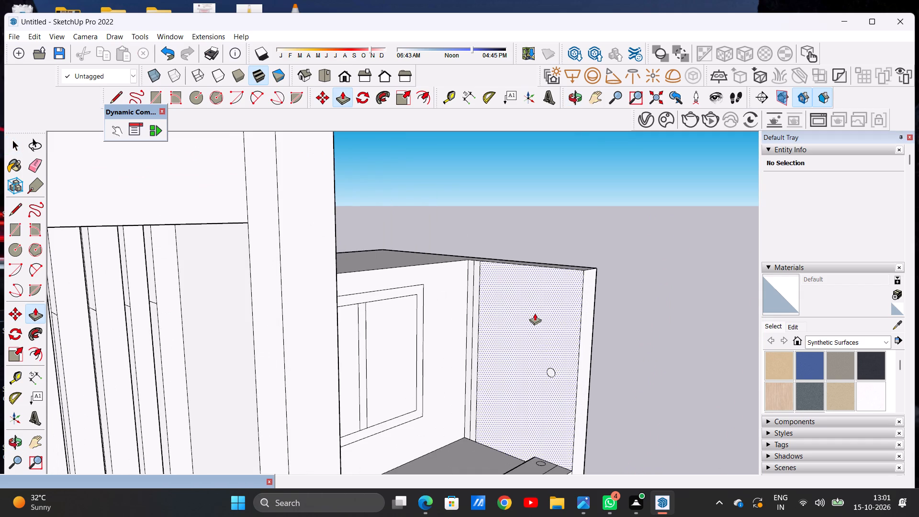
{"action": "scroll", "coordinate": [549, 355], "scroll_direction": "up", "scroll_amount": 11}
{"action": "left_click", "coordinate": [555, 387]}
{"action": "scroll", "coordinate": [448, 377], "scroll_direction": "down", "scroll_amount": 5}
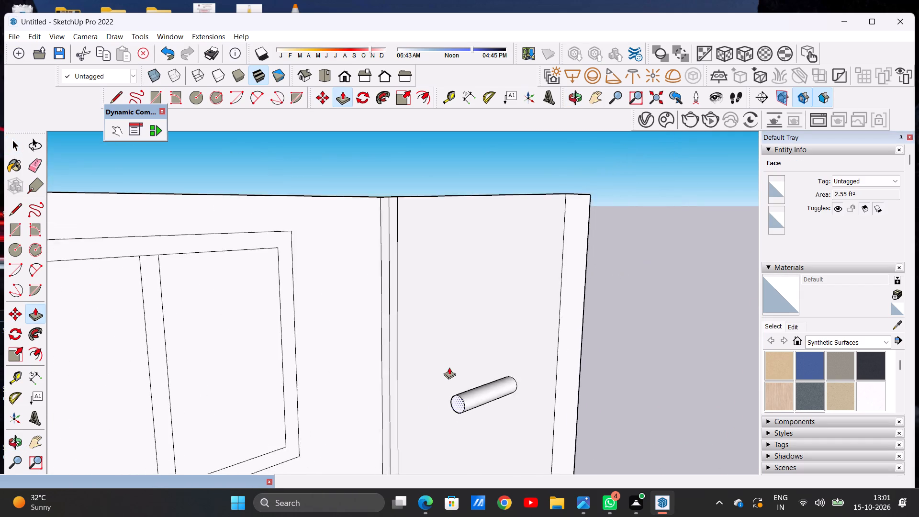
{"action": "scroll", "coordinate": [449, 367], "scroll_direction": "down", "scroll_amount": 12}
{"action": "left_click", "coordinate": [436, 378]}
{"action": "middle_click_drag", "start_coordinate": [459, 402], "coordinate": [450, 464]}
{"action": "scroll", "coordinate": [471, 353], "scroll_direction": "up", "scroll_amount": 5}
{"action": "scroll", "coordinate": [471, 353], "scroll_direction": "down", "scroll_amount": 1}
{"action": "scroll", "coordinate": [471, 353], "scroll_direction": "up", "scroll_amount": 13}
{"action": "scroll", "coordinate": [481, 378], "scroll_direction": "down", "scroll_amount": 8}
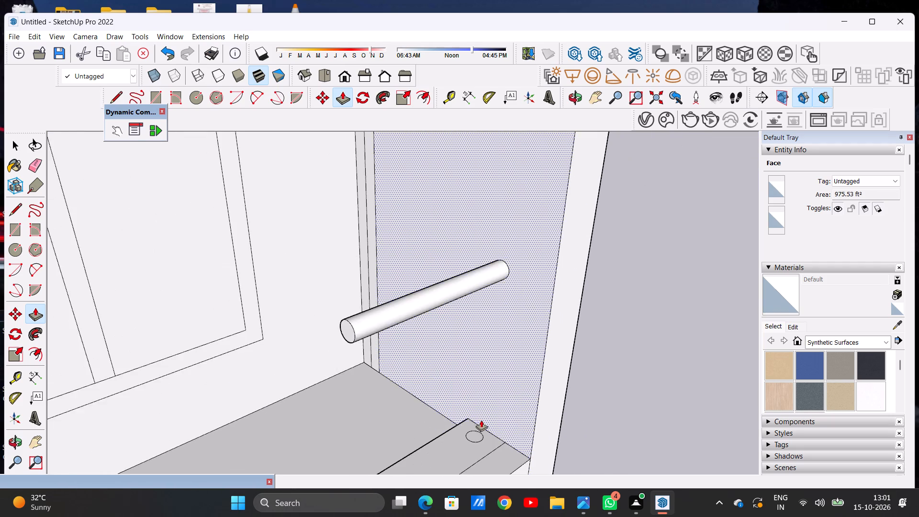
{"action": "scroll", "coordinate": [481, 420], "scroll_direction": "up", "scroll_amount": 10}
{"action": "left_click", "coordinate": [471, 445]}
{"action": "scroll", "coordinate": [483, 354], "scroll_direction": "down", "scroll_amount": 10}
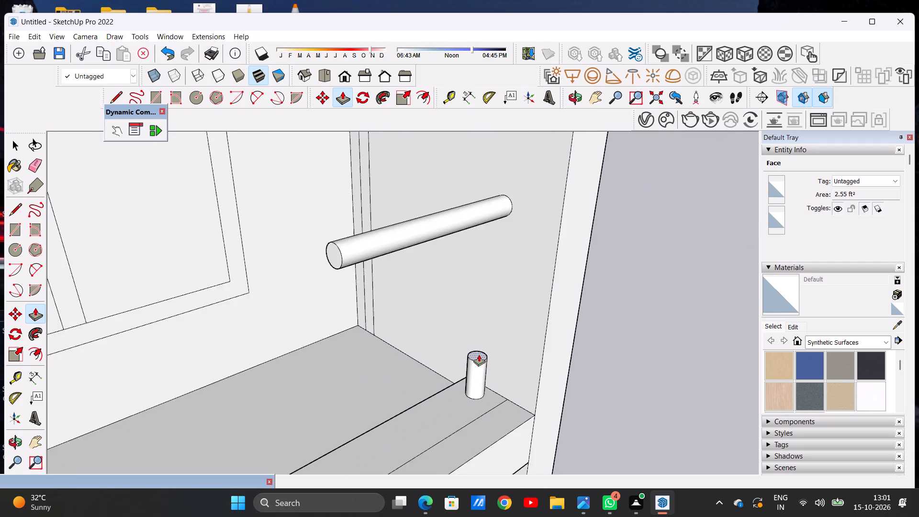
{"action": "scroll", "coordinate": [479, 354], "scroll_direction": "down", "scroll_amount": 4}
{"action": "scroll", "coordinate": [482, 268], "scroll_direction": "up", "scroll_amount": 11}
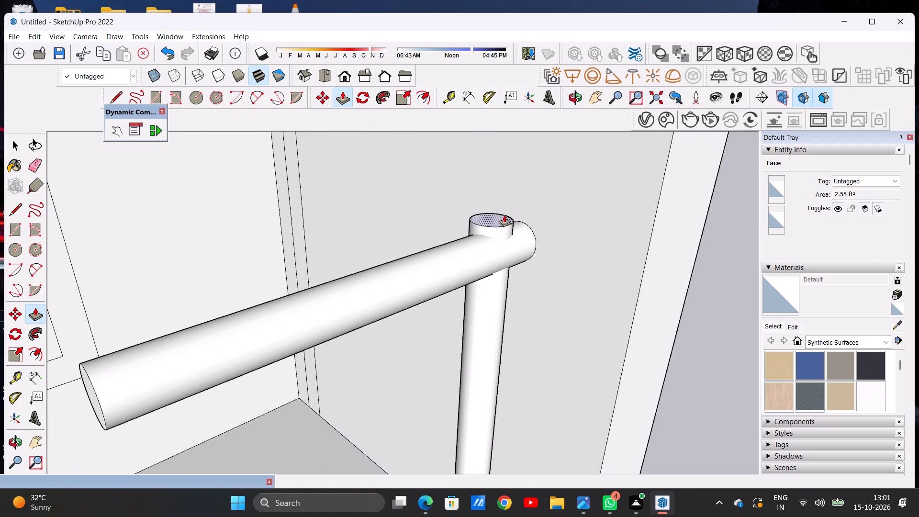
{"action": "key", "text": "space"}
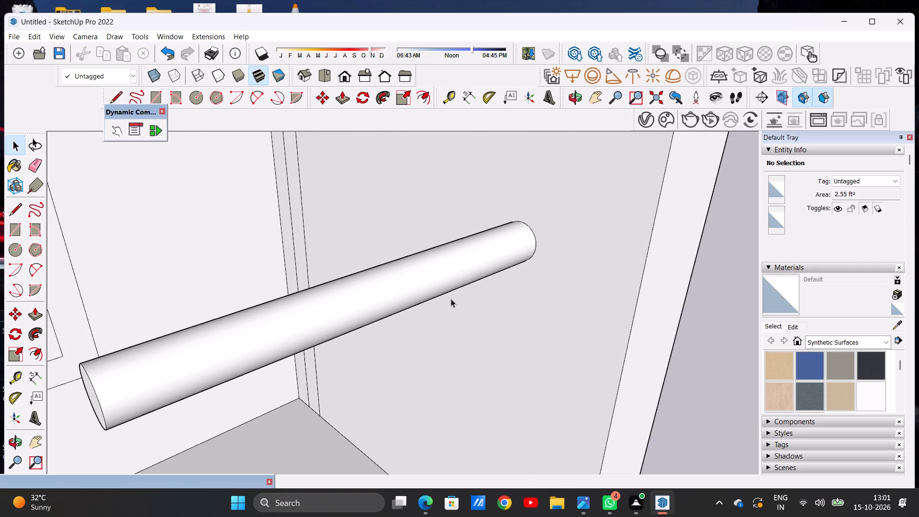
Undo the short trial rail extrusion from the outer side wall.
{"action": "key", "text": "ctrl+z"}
Push/Pull the circle on the outer side wall across the full bay to the core wall to form the round top rail.
{"action": "scroll", "coordinate": [466, 337], "scroll_direction": "down", "scroll_amount": 20}
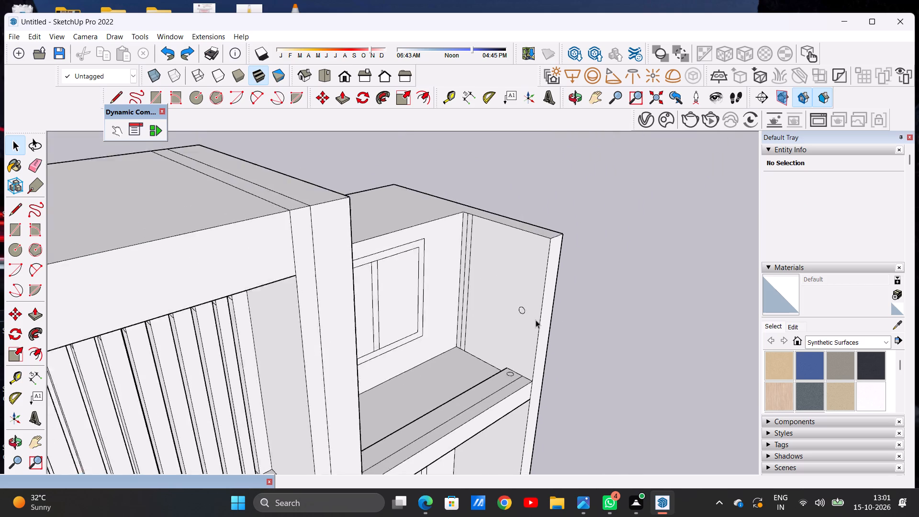
{"action": "scroll", "coordinate": [536, 320], "scroll_direction": "down", "scroll_amount": 1}
{"action": "middle_click_drag", "start_coordinate": [522, 344], "coordinate": [398, 355]}
{"action": "scroll", "coordinate": [450, 327], "scroll_direction": "up", "scroll_amount": 2}
{"action": "scroll", "coordinate": [450, 327], "scroll_direction": "down", "scroll_amount": 1}
{"action": "scroll", "coordinate": [450, 327], "scroll_direction": "up", "scroll_amount": 5}
{"action": "middle_click_drag", "start_coordinate": [488, 370], "coordinate": [447, 303]}
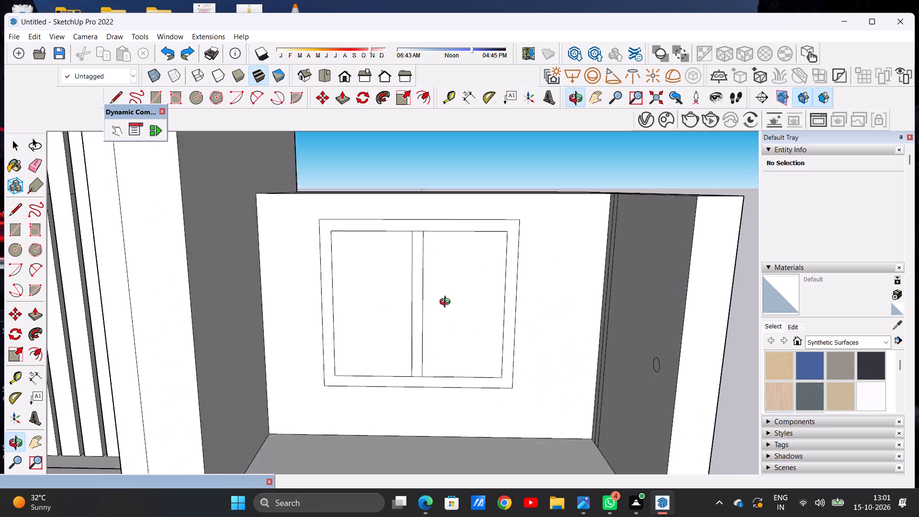
{"action": "middle_click_drag", "start_coordinate": [447, 303], "coordinate": [444, 294]}
{"action": "scroll", "coordinate": [499, 321], "scroll_direction": "down", "scroll_amount": 15}
{"action": "scroll", "coordinate": [521, 335], "scroll_direction": "up", "scroll_amount": 4}
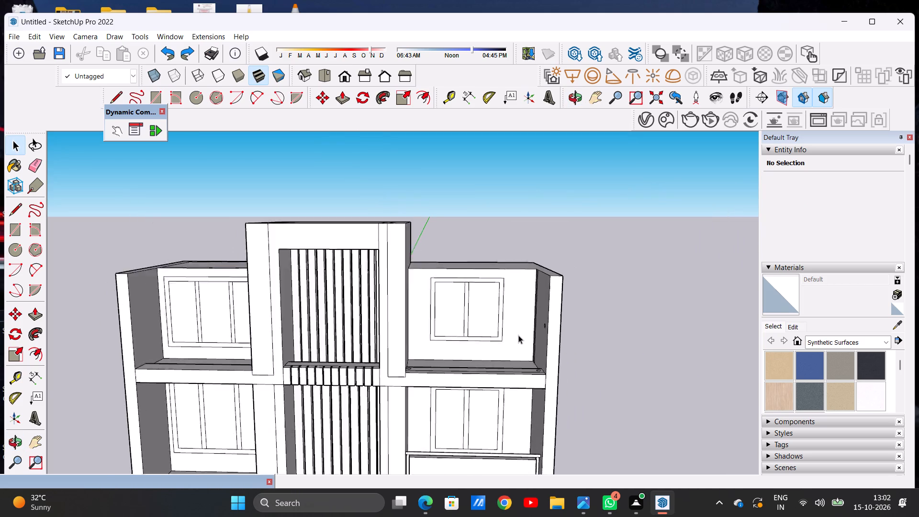
{"action": "scroll", "coordinate": [518, 335], "scroll_direction": "up", "scroll_amount": 3}
{"action": "middle_click_drag", "start_coordinate": [470, 354], "coordinate": [536, 405]}
{"action": "scroll", "coordinate": [534, 360], "scroll_direction": "up", "scroll_amount": 6}
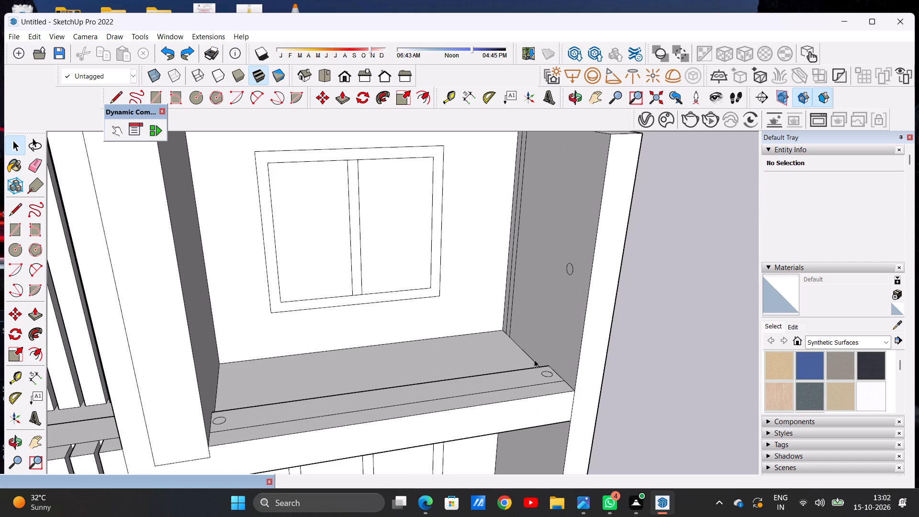
{"action": "key", "text": "p"}
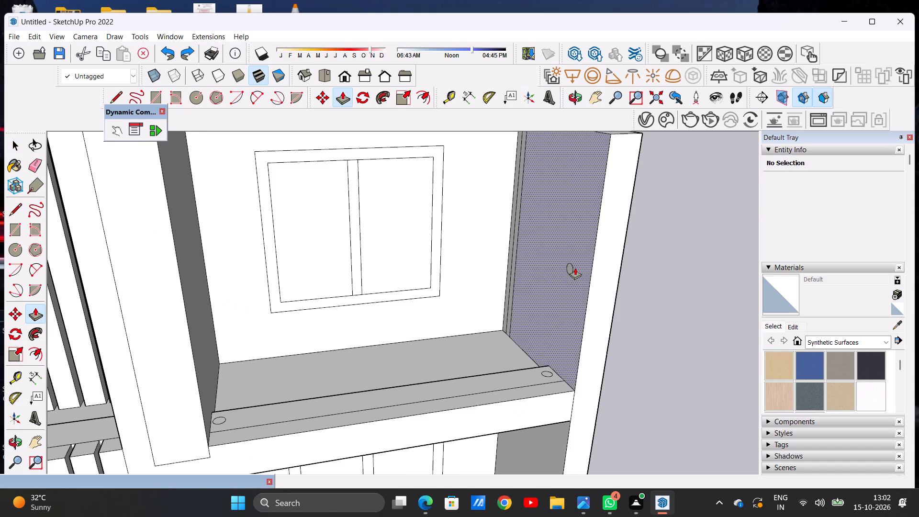
{"action": "scroll", "coordinate": [575, 268], "scroll_direction": "up", "scroll_amount": 2}
{"action": "scroll", "coordinate": [575, 268], "scroll_direction": "down", "scroll_amount": 1}
{"action": "scroll", "coordinate": [575, 268], "scroll_direction": "up", "scroll_amount": 13}
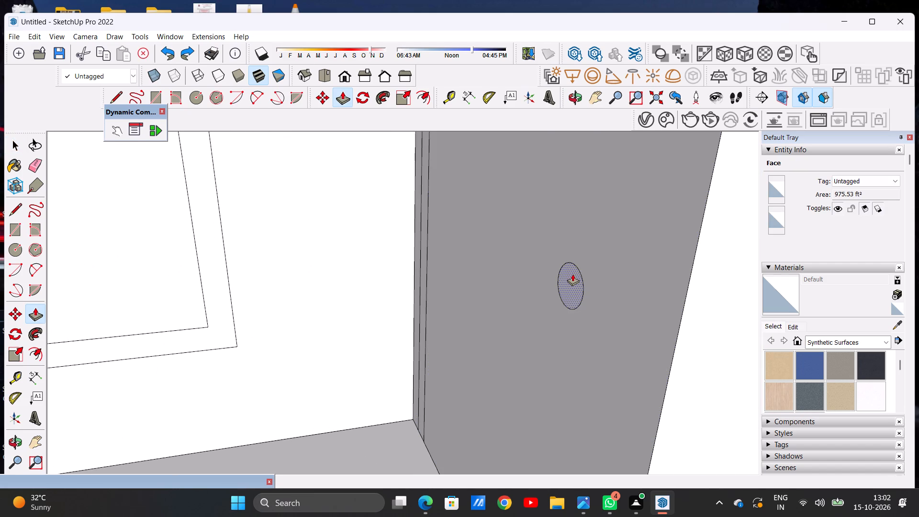
{"action": "left_click", "coordinate": [572, 274]}
{"action": "scroll", "coordinate": [495, 299], "scroll_direction": "down", "scroll_amount": 9}
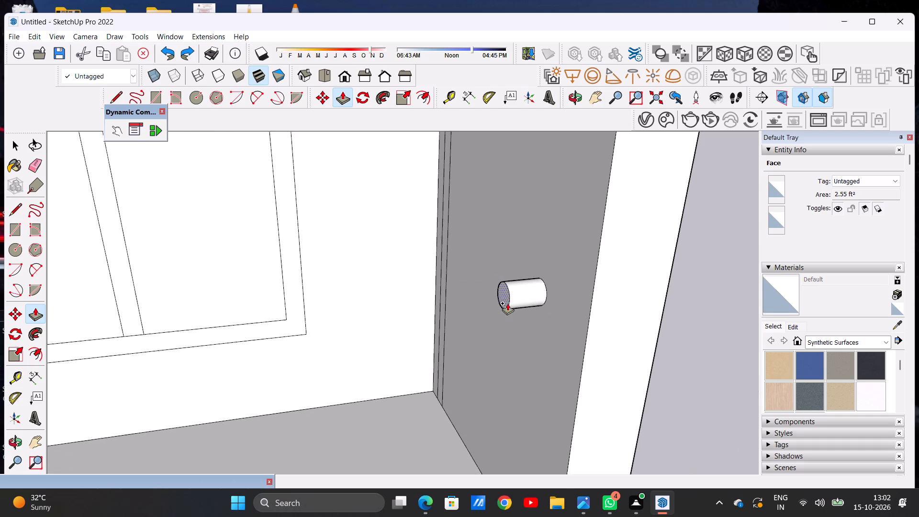
{"action": "scroll", "coordinate": [507, 303], "scroll_direction": "down", "scroll_amount": 17}
{"action": "middle_click_drag", "start_coordinate": [408, 303], "coordinate": [337, 283]}
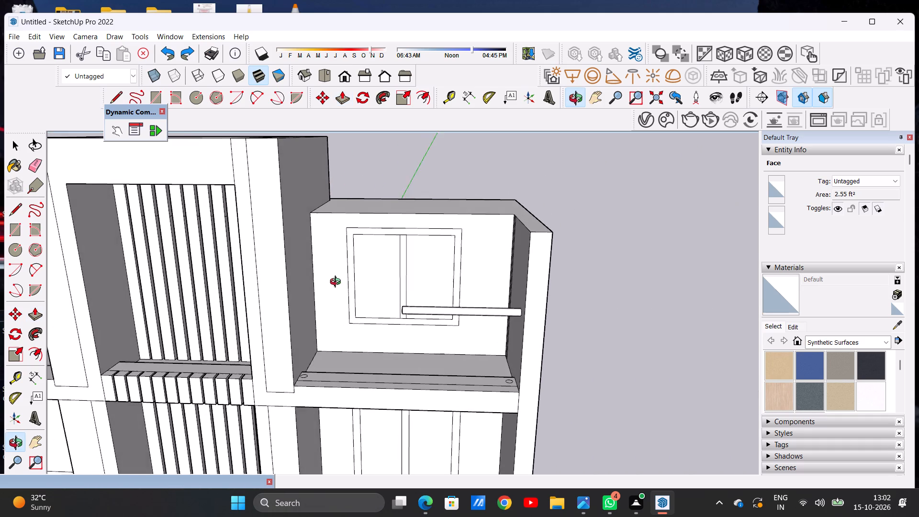
{"action": "middle_click_drag", "start_coordinate": [337, 283], "coordinate": [336, 283]}
{"action": "scroll", "coordinate": [295, 255], "scroll_direction": "up", "scroll_amount": 20}
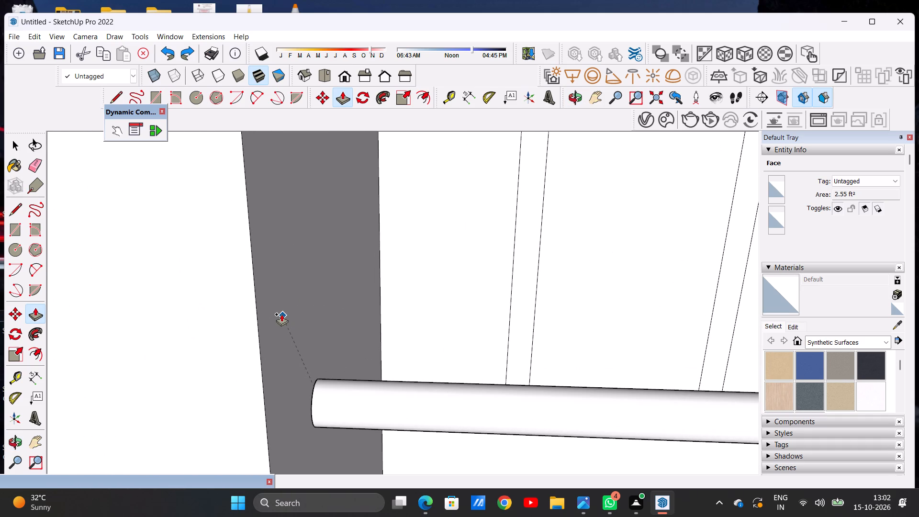
{"action": "left_click", "coordinate": [281, 314]}
{"action": "key", "text": "space"}
{"action": "scroll", "coordinate": [430, 340], "scroll_direction": "down", "scroll_amount": 13}
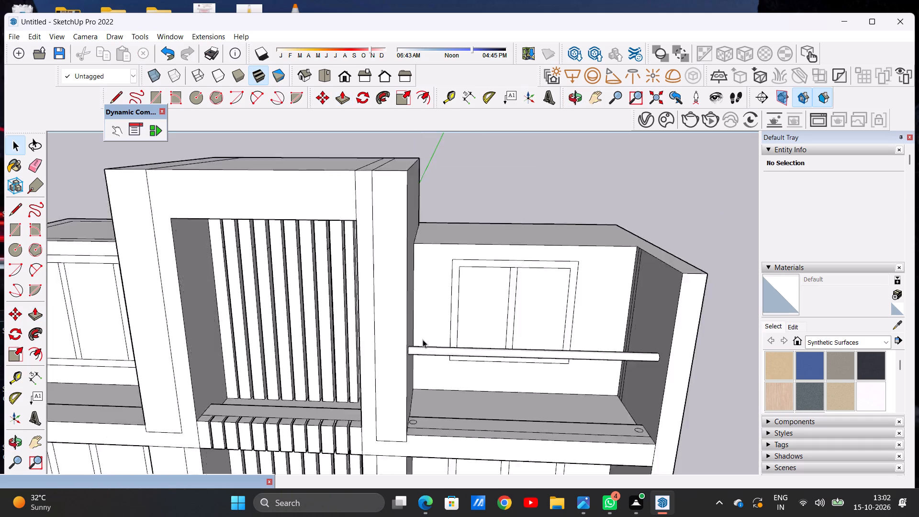
Push/Pull the ledge circle near the outer side wall up to the top rail to form a round post.
{"action": "scroll", "coordinate": [423, 339], "scroll_direction": "down", "scroll_amount": 8}
{"action": "middle_click_drag", "start_coordinate": [459, 360], "coordinate": [459, 306]}
{"action": "scroll", "coordinate": [487, 324], "scroll_direction": "up", "scroll_amount": 7}
{"action": "scroll", "coordinate": [447, 322], "scroll_direction": "down", "scroll_amount": 8}
{"action": "scroll", "coordinate": [450, 356], "scroll_direction": "up", "scroll_amount": 1}
{"action": "middle_click_drag", "start_coordinate": [450, 356], "coordinate": [453, 491]}
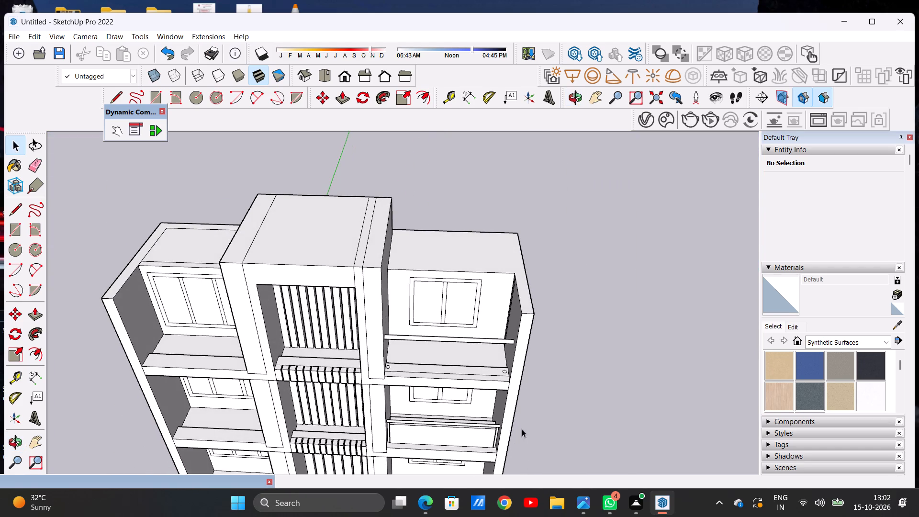
{"action": "scroll", "coordinate": [506, 338], "scroll_direction": "up", "scroll_amount": 8}
{"action": "middle_click_drag", "start_coordinate": [493, 404], "coordinate": [518, 366]}
{"action": "scroll", "coordinate": [518, 413], "scroll_direction": "up", "scroll_amount": 6}
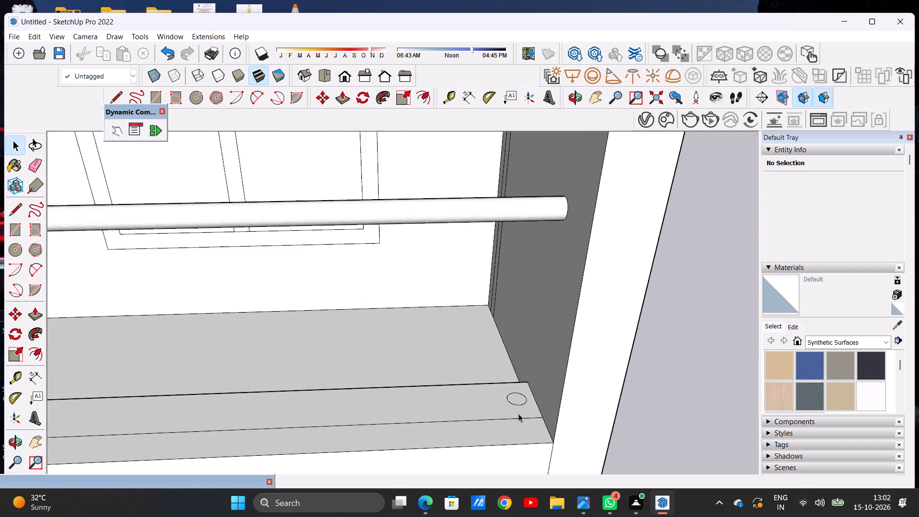
{"action": "scroll", "coordinate": [518, 414], "scroll_direction": "up", "scroll_amount": 2}
{"action": "key", "text": "p"}
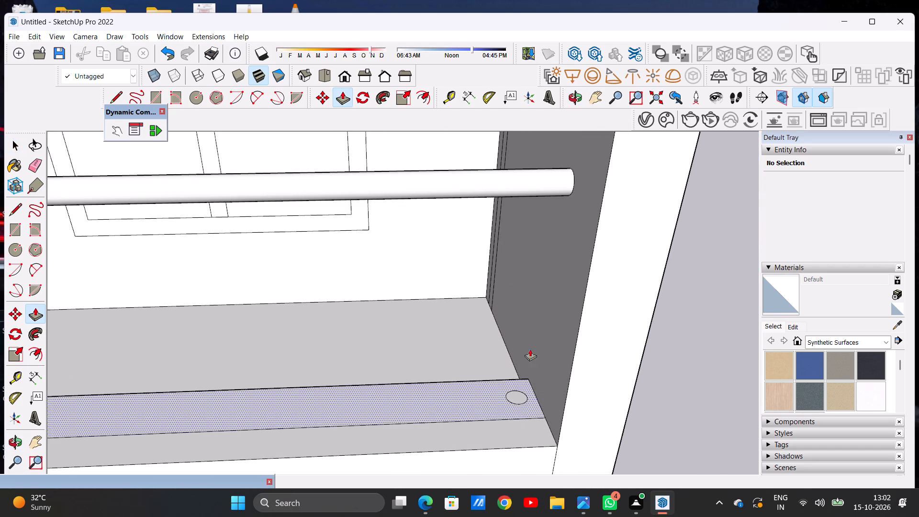
{"action": "scroll", "coordinate": [529, 354], "scroll_direction": "up", "scroll_amount": 7}
{"action": "left_click", "coordinate": [507, 433]}
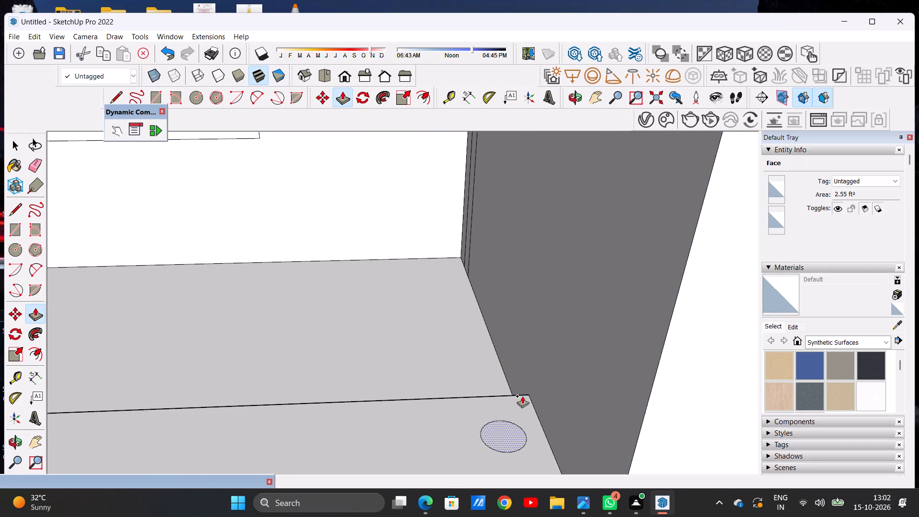
{"action": "scroll", "coordinate": [542, 352], "scroll_direction": "down", "scroll_amount": 20}
{"action": "scroll", "coordinate": [542, 352], "scroll_direction": "down", "scroll_amount": 2}
{"action": "scroll", "coordinate": [544, 288], "scroll_direction": "up", "scroll_amount": 8}
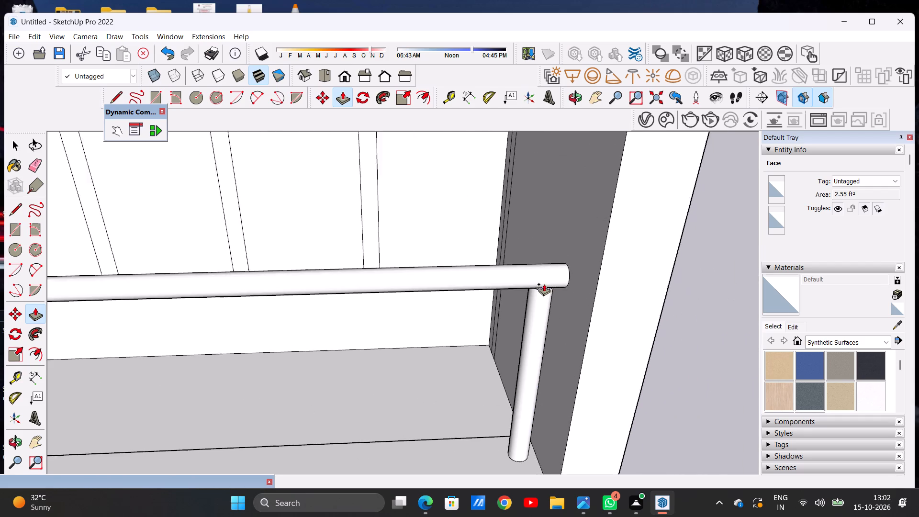
{"action": "scroll", "coordinate": [544, 284], "scroll_direction": "up", "scroll_amount": 3}
{"action": "left_click", "coordinate": [549, 272]}
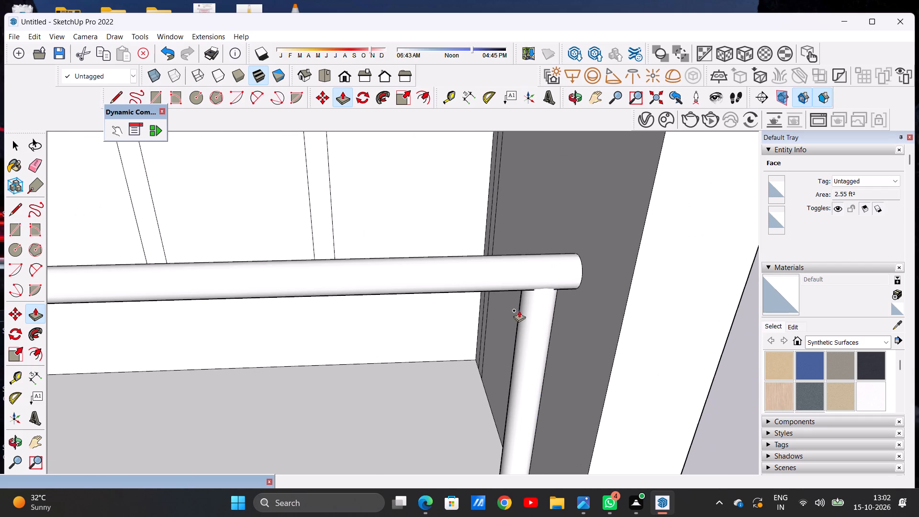
Push/Pull the ledge circle near the core wall up to the top rail to form the second round post.
{"action": "scroll", "coordinate": [516, 341], "scroll_direction": "down", "scroll_amount": 18}
{"action": "middle_click_drag", "start_coordinate": [478, 417], "coordinate": [402, 433]}
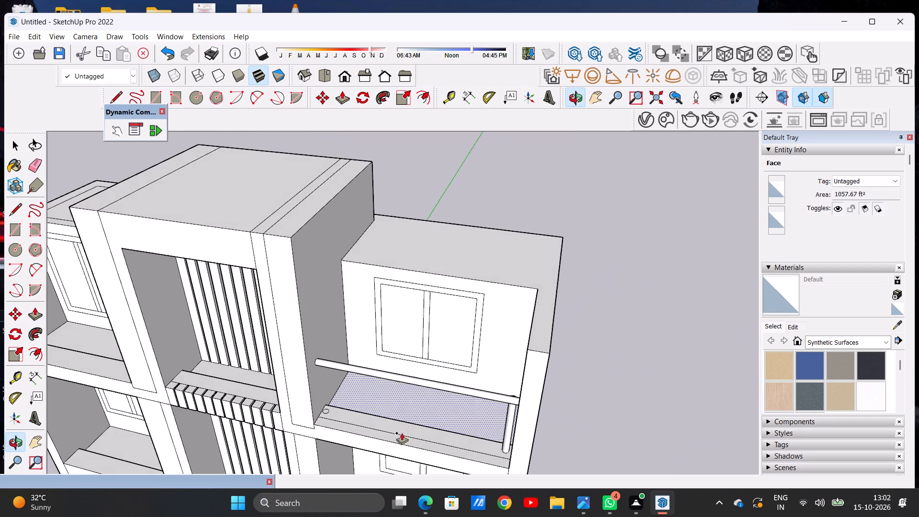
{"action": "scroll", "coordinate": [328, 375], "scroll_direction": "up", "scroll_amount": 7}
{"action": "scroll", "coordinate": [324, 393], "scroll_direction": "down", "scroll_amount": 9}
{"action": "scroll", "coordinate": [323, 418], "scroll_direction": "up", "scroll_amount": 1}
{"action": "scroll", "coordinate": [323, 420], "scroll_direction": "down", "scroll_amount": 1}
{"action": "scroll", "coordinate": [323, 422], "scroll_direction": "up", "scroll_amount": 18}
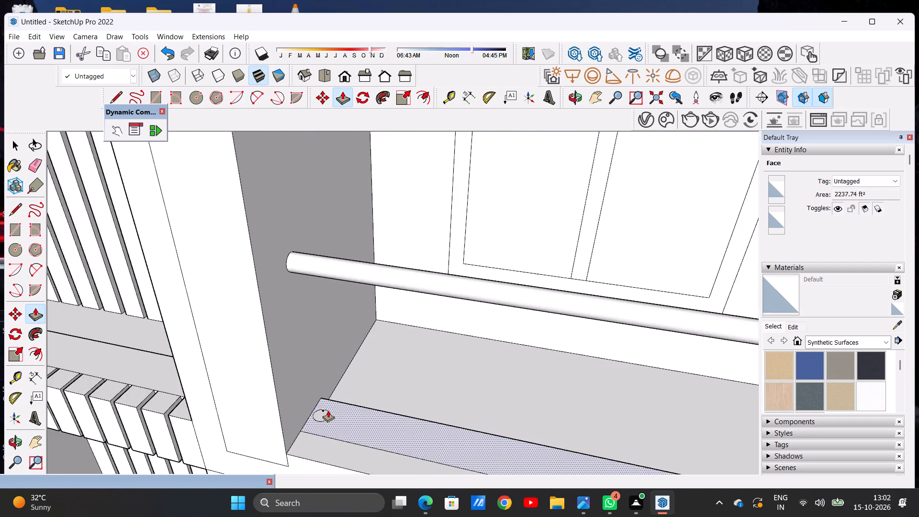
{"action": "scroll", "coordinate": [328, 410], "scroll_direction": "up", "scroll_amount": 3}
{"action": "left_click", "coordinate": [311, 414]}
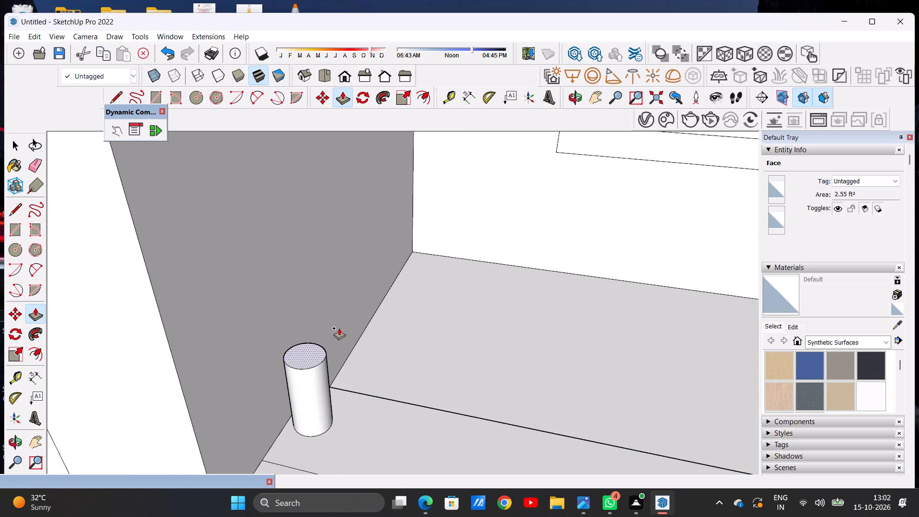
{"action": "scroll", "coordinate": [339, 329], "scroll_direction": "down", "scroll_amount": 14}
{"action": "scroll", "coordinate": [334, 256], "scroll_direction": "up", "scroll_amount": 5}
{"action": "scroll", "coordinate": [334, 256], "scroll_direction": "down", "scroll_amount": 1}
{"action": "scroll", "coordinate": [334, 256], "scroll_direction": "up", "scroll_amount": 5}
{"action": "scroll", "coordinate": [323, 277], "scroll_direction": "down", "scroll_amount": 1}
{"action": "scroll", "coordinate": [323, 277], "scroll_direction": "up", "scroll_amount": 2}
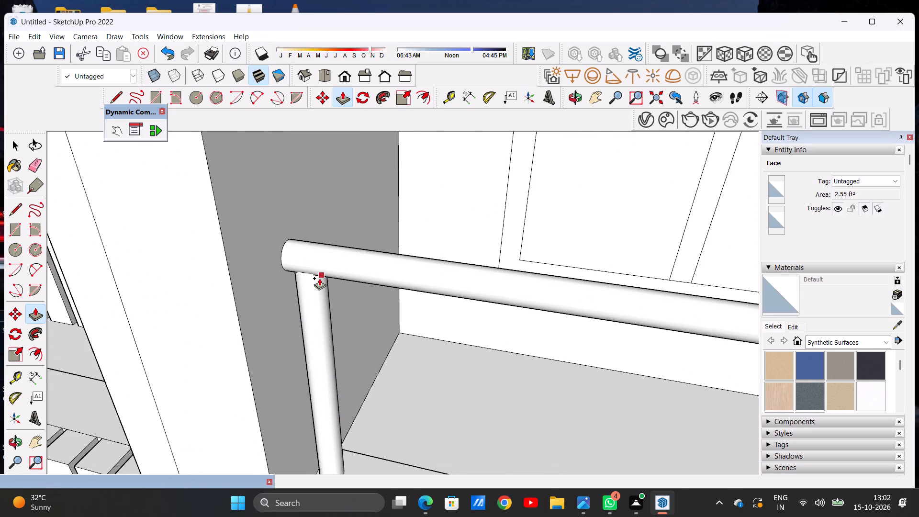
{"action": "left_click", "coordinate": [316, 260]}
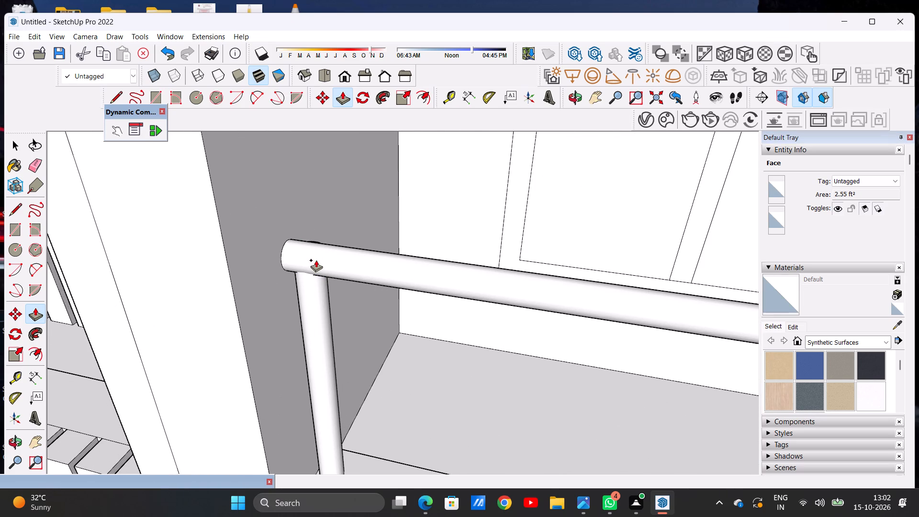
{"action": "key", "text": "space"}
Draw a line about 5 ft 3 in long across the ledge strip, just inside the post by the outer side wall.
{"action": "scroll", "coordinate": [360, 342], "scroll_direction": "down", "scroll_amount": 15}
{"action": "middle_click_drag", "start_coordinate": [319, 372], "coordinate": [454, 377]}
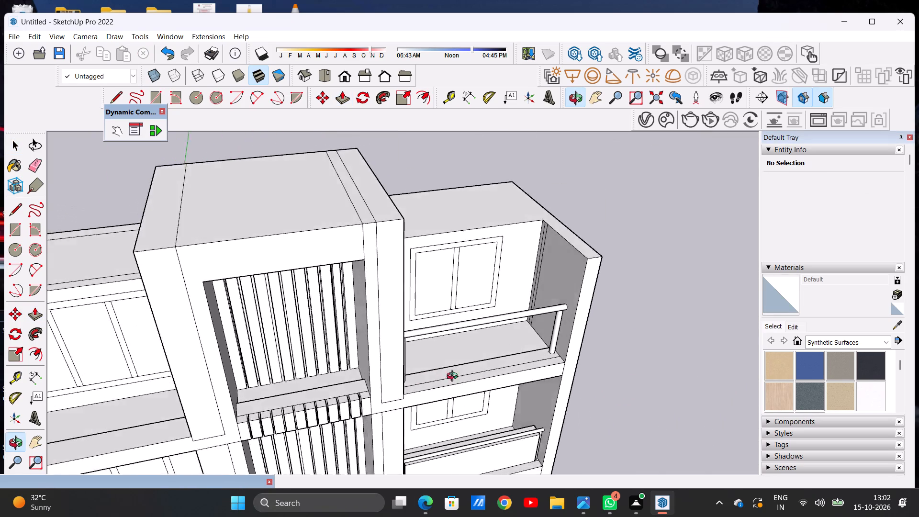
{"action": "middle_click_drag", "start_coordinate": [454, 377], "coordinate": [482, 376]}
{"action": "scroll", "coordinate": [545, 328], "scroll_direction": "up", "scroll_amount": 15}
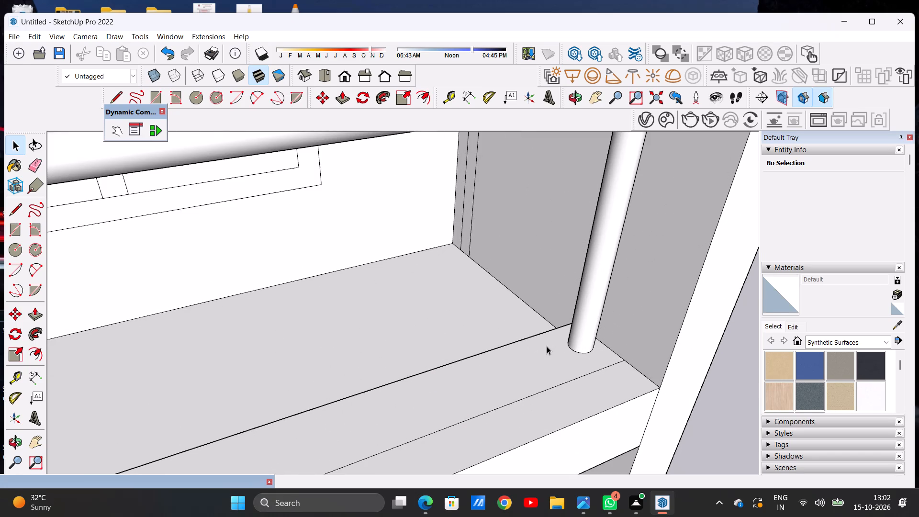
{"action": "key", "text": "l"}
{"action": "scroll", "coordinate": [551, 347], "scroll_direction": "up", "scroll_amount": 5}
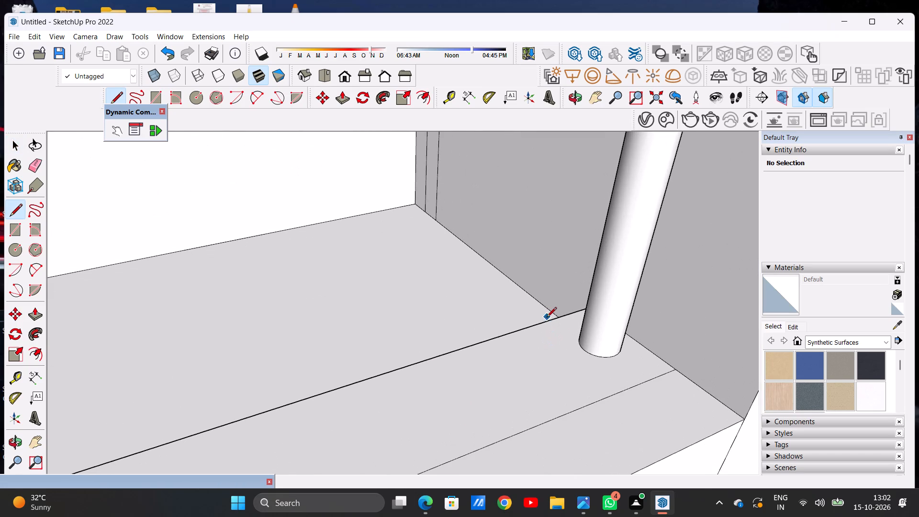
{"action": "left_click", "coordinate": [542, 321]}
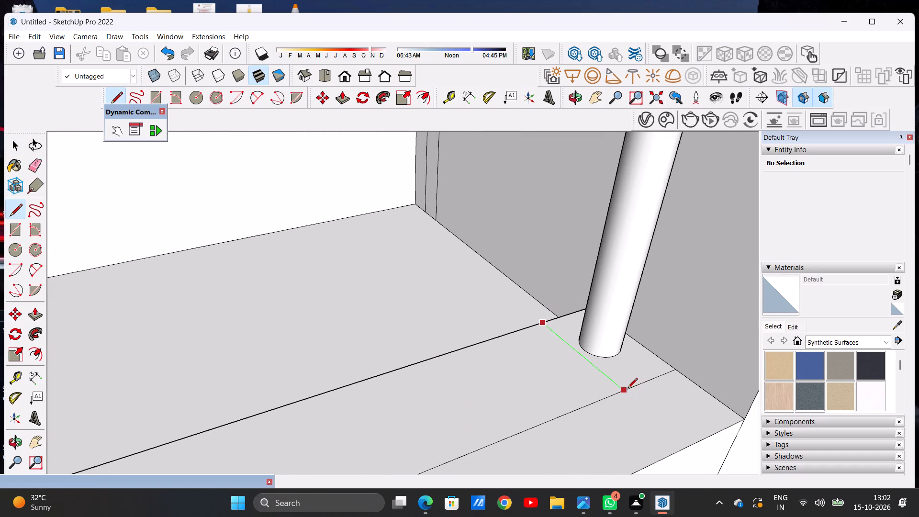
{"action": "left_click", "coordinate": [628, 389]}
{"action": "key", "text": "space"}
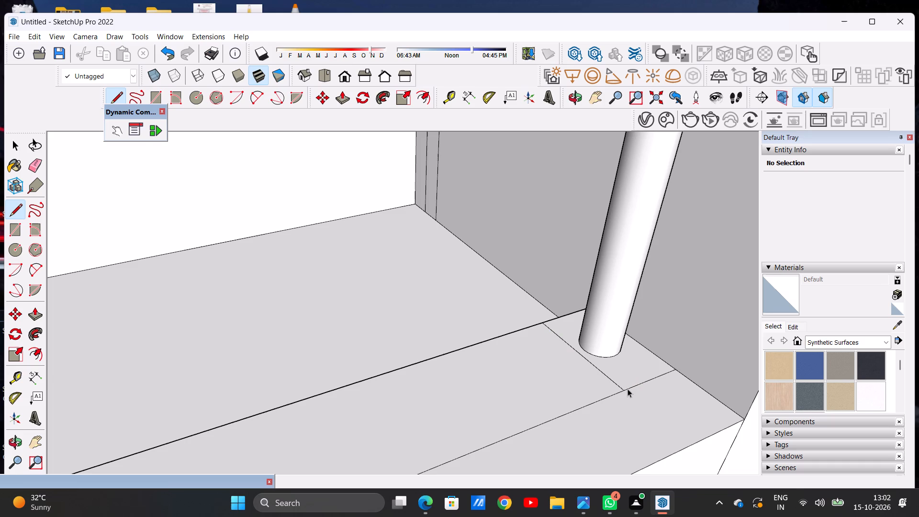
Move the line across the ledge strip slightly closer to the base of the outer side wall's post.
{"action": "scroll", "coordinate": [604, 367], "scroll_direction": "down", "scroll_amount": 8}
{"action": "middle_click_drag", "start_coordinate": [614, 368], "coordinate": [480, 478]}
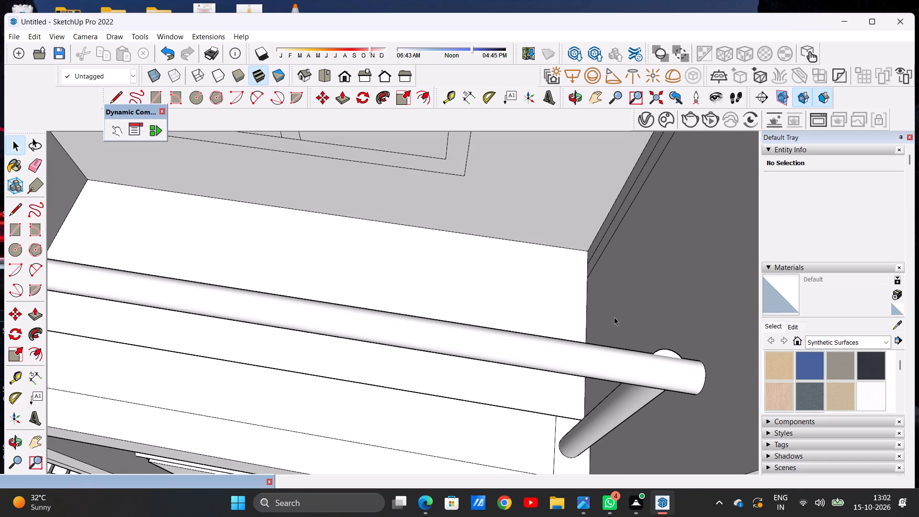
{"action": "scroll", "coordinate": [501, 379], "scroll_direction": "down", "scroll_amount": 8}
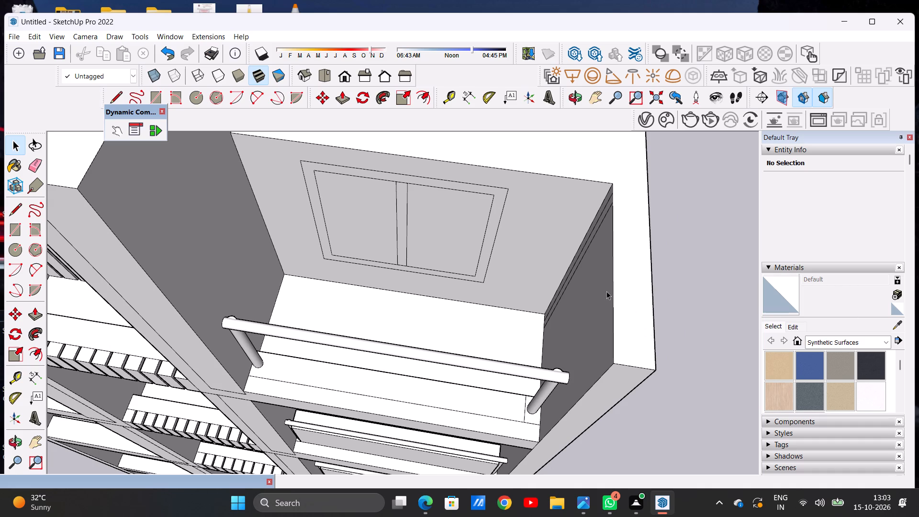
{"action": "scroll", "coordinate": [544, 362], "scroll_direction": "down", "scroll_amount": 8}
{"action": "scroll", "coordinate": [541, 379], "scroll_direction": "up", "scroll_amount": 16}
{"action": "scroll", "coordinate": [522, 394], "scroll_direction": "down", "scroll_amount": 6}
{"action": "scroll", "coordinate": [527, 415], "scroll_direction": "up", "scroll_amount": 18}
{"action": "scroll", "coordinate": [506, 388], "scroll_direction": "up", "scroll_amount": 4}
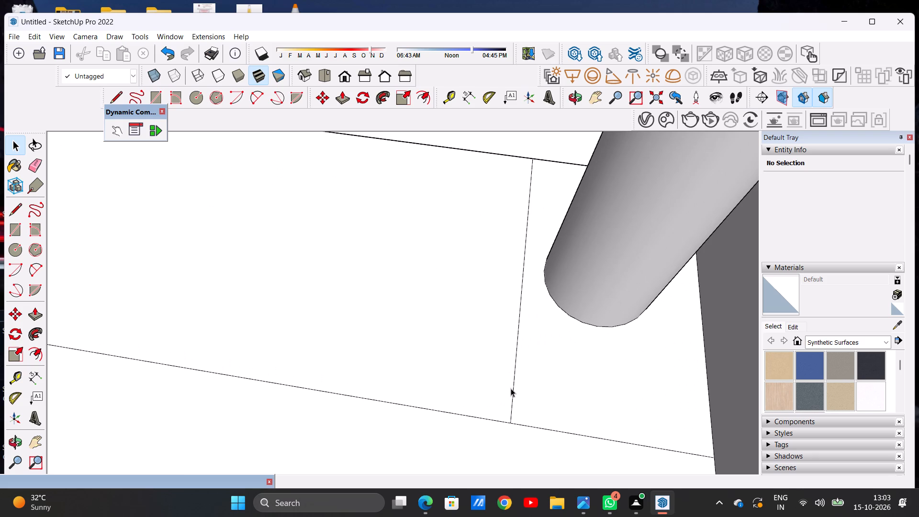
{"action": "left_click", "coordinate": [512, 391]}
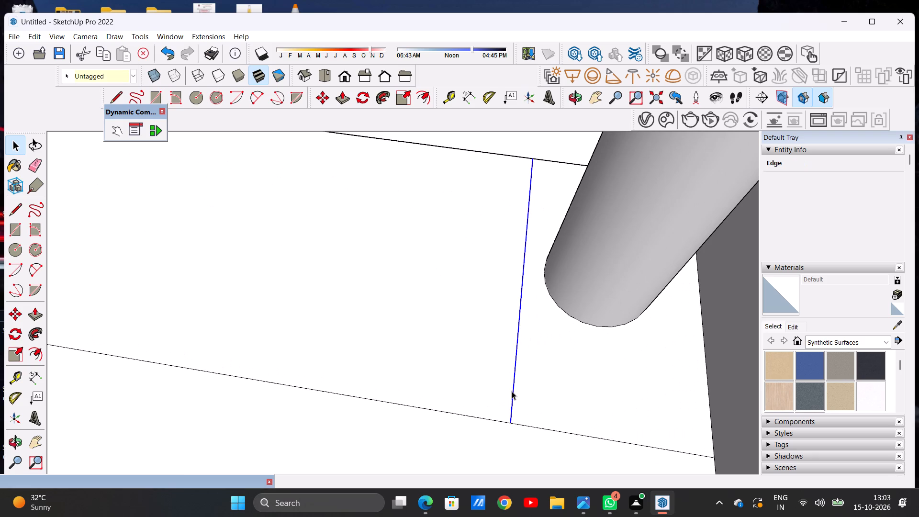
{"action": "key", "text": "m"}
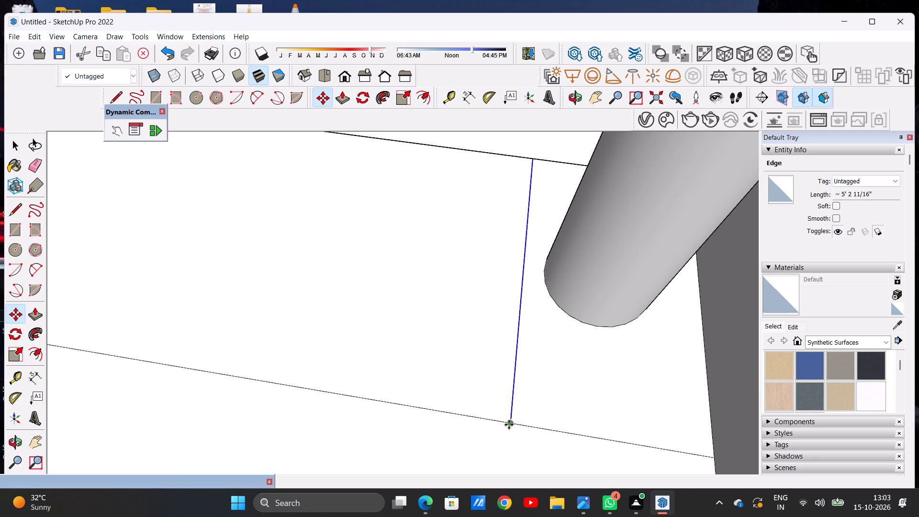
{"action": "left_click", "coordinate": [509, 425]}
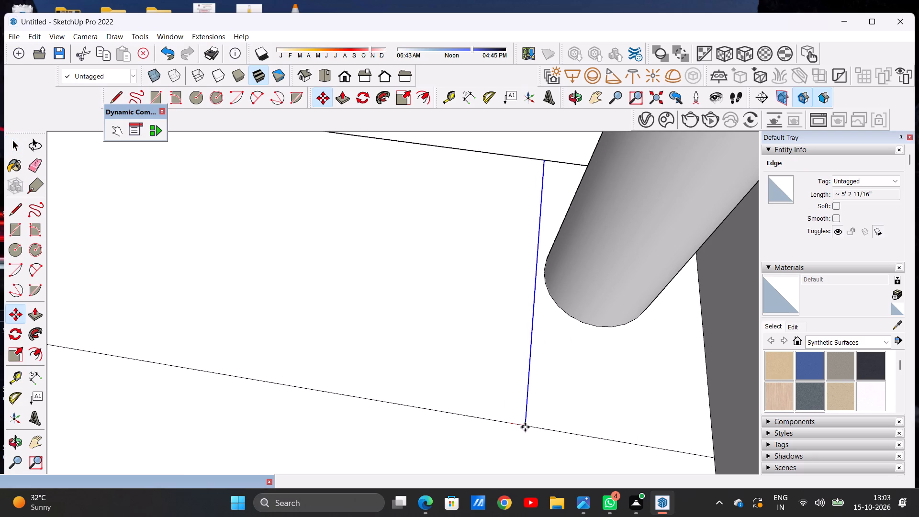
{"action": "left_click", "coordinate": [527, 427]}
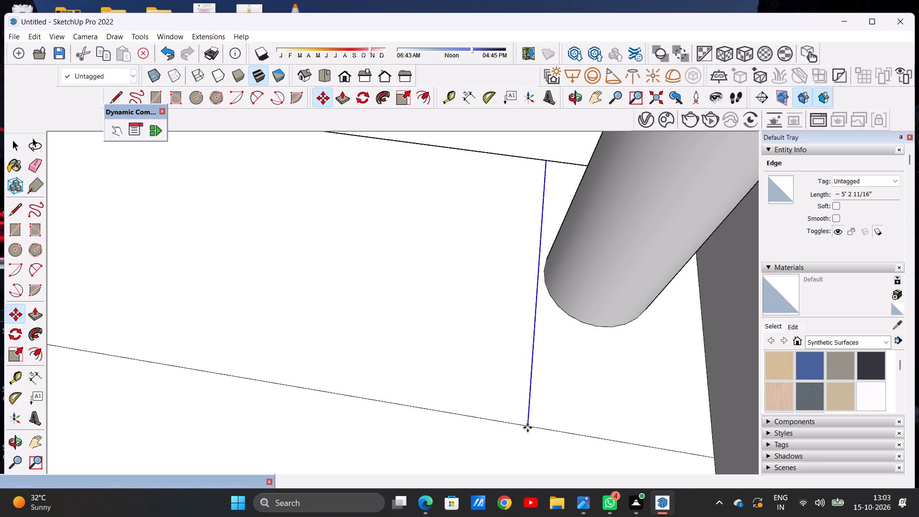
{"action": "key", "text": "space"}
Draw a matching line across the ledge strip, just inside the post by the core wall.
{"action": "scroll", "coordinate": [574, 411], "scroll_direction": "down", "scroll_amount": 20}
{"action": "scroll", "coordinate": [574, 411], "scroll_direction": "down", "scroll_amount": 2}
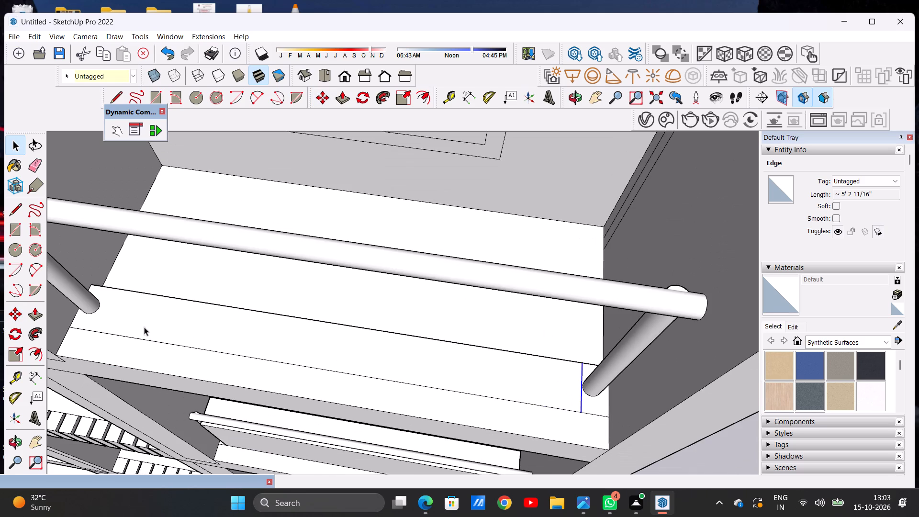
{"action": "scroll", "coordinate": [112, 327], "scroll_direction": "up", "scroll_amount": 2}
{"action": "scroll", "coordinate": [101, 327], "scroll_direction": "down", "scroll_amount": 1}
{"action": "scroll", "coordinate": [101, 327], "scroll_direction": "up", "scroll_amount": 1}
{"action": "scroll", "coordinate": [102, 327], "scroll_direction": "down", "scroll_amount": 1}
{"action": "scroll", "coordinate": [122, 324], "scroll_direction": "up", "scroll_amount": 5}
{"action": "key", "text": "l"}
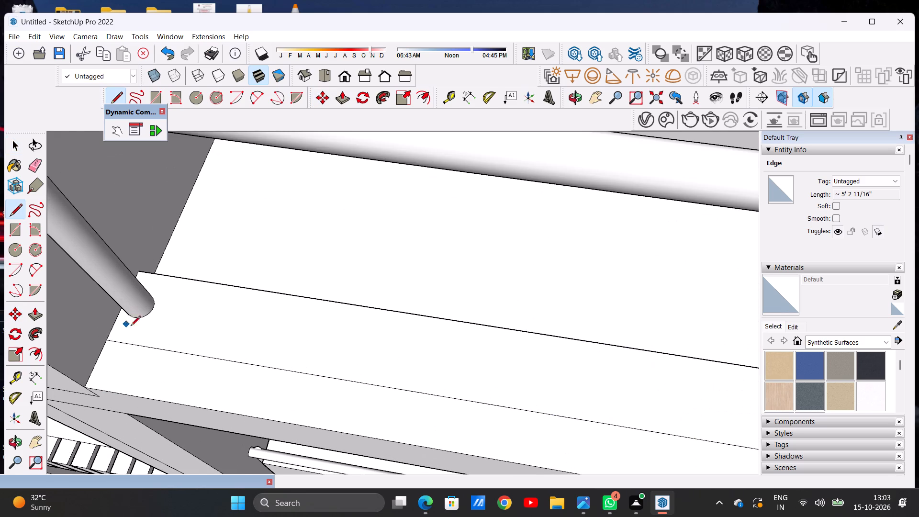
{"action": "scroll", "coordinate": [182, 371], "scroll_direction": "down", "scroll_amount": 5}
{"action": "middle_click_drag", "start_coordinate": [179, 365], "coordinate": [191, 329]}
{"action": "scroll", "coordinate": [176, 301], "scroll_direction": "up", "scroll_amount": 12}
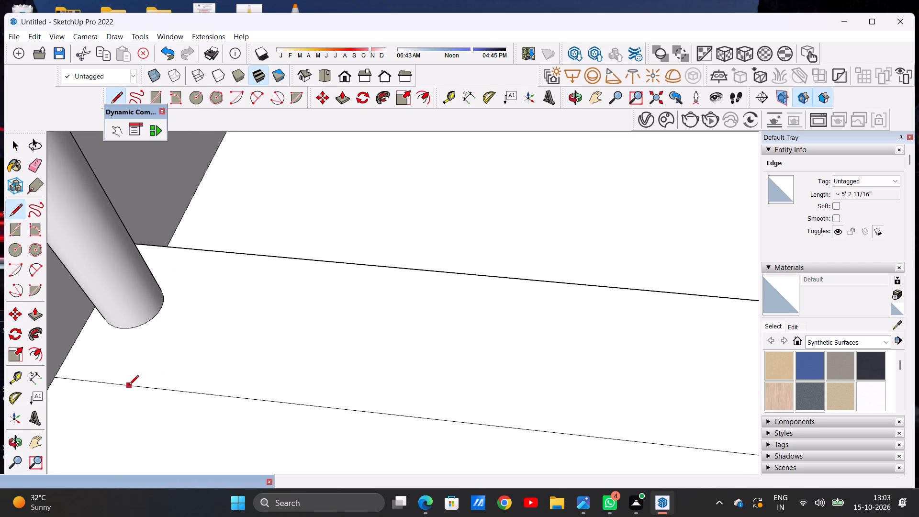
{"action": "left_click", "coordinate": [129, 386]}
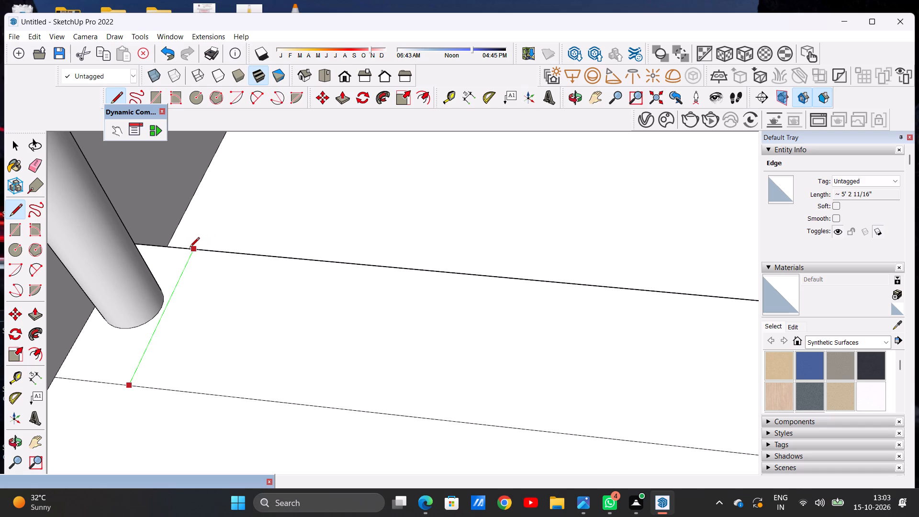
{"action": "left_click", "coordinate": [190, 248]}
{"action": "key", "text": "space"}
Push/Pull the ledge strip between the two cross lines up to the underside of the round top rail as a solid railing panel.
{"action": "scroll", "coordinate": [233, 312], "scroll_direction": "down", "scroll_amount": 9}
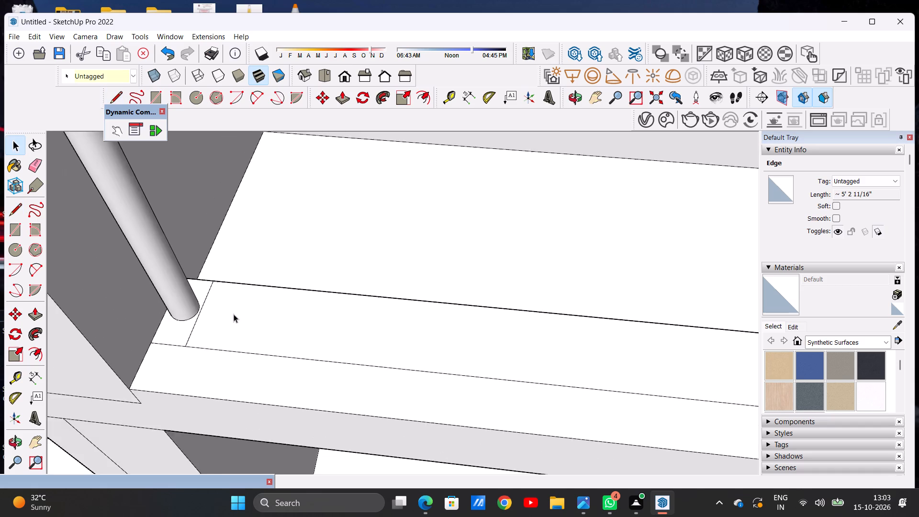
{"action": "scroll", "coordinate": [234, 314], "scroll_direction": "down", "scroll_amount": 4}
{"action": "middle_click_drag", "start_coordinate": [201, 332], "coordinate": [215, 332]}
{"action": "scroll", "coordinate": [215, 332], "scroll_direction": "down", "scroll_amount": 1}
{"action": "scroll", "coordinate": [215, 332], "scroll_direction": "up", "scroll_amount": 16}
{"action": "scroll", "coordinate": [278, 338], "scroll_direction": "down", "scroll_amount": 3}
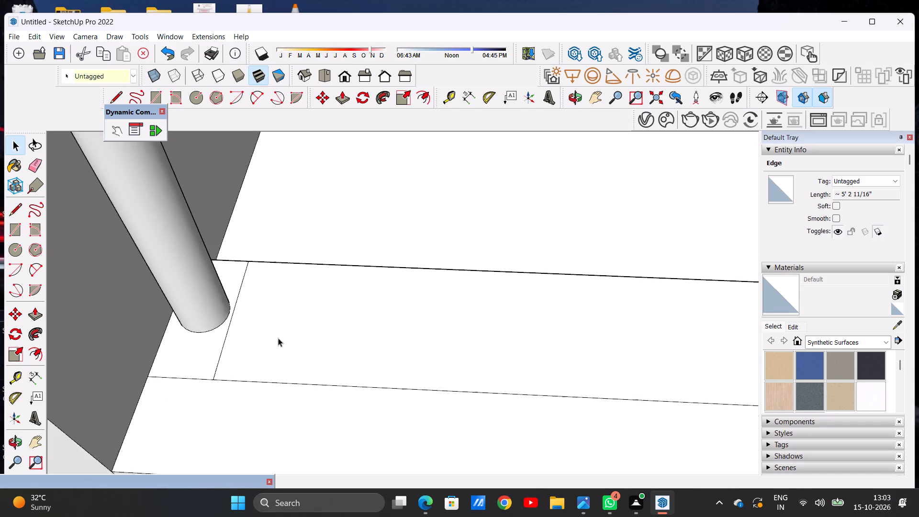
{"action": "scroll", "coordinate": [278, 338], "scroll_direction": "down", "scroll_amount": 17}
{"action": "scroll", "coordinate": [380, 331], "scroll_direction": "down", "scroll_amount": 7}
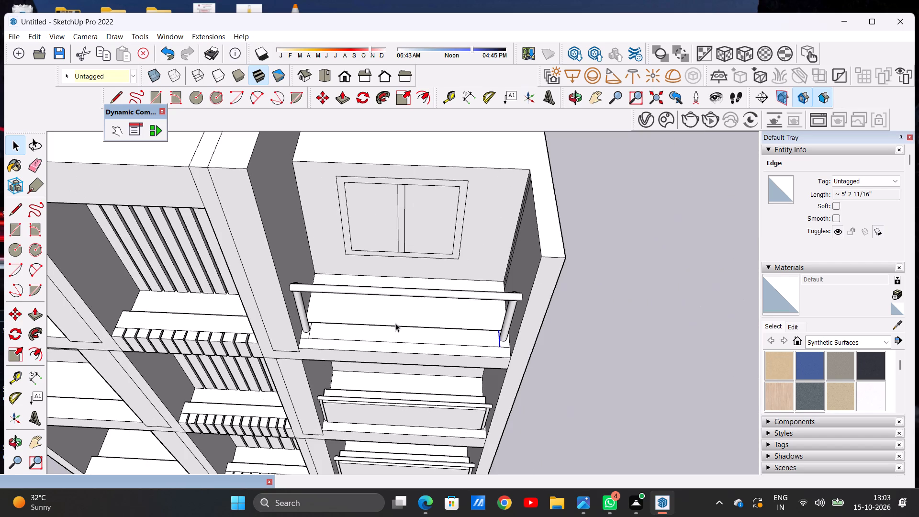
{"action": "left_click", "coordinate": [645, 383]}
{"action": "scroll", "coordinate": [542, 376], "scroll_direction": "down", "scroll_amount": 3}
{"action": "scroll", "coordinate": [379, 338], "scroll_direction": "up", "scroll_amount": 7}
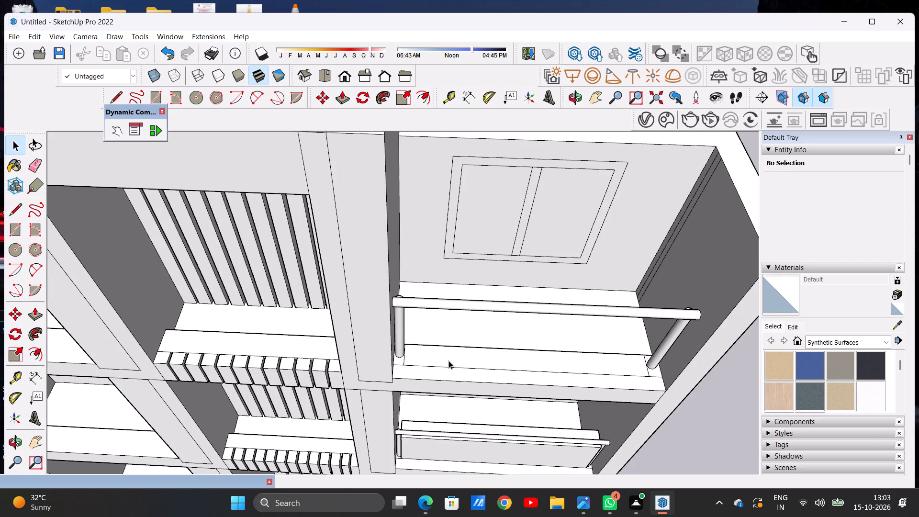
{"action": "middle_click_drag", "start_coordinate": [448, 360], "coordinate": [433, 307]}
{"action": "scroll", "coordinate": [433, 307], "scroll_direction": "up", "scroll_amount": 1}
{"action": "scroll", "coordinate": [439, 377], "scroll_direction": "down", "scroll_amount": 8}
{"action": "middle_click_drag", "start_coordinate": [465, 347], "coordinate": [473, 316]}
{"action": "scroll", "coordinate": [532, 356], "scroll_direction": "up", "scroll_amount": 8}
{"action": "middle_click_drag", "start_coordinate": [531, 383], "coordinate": [529, 401]}
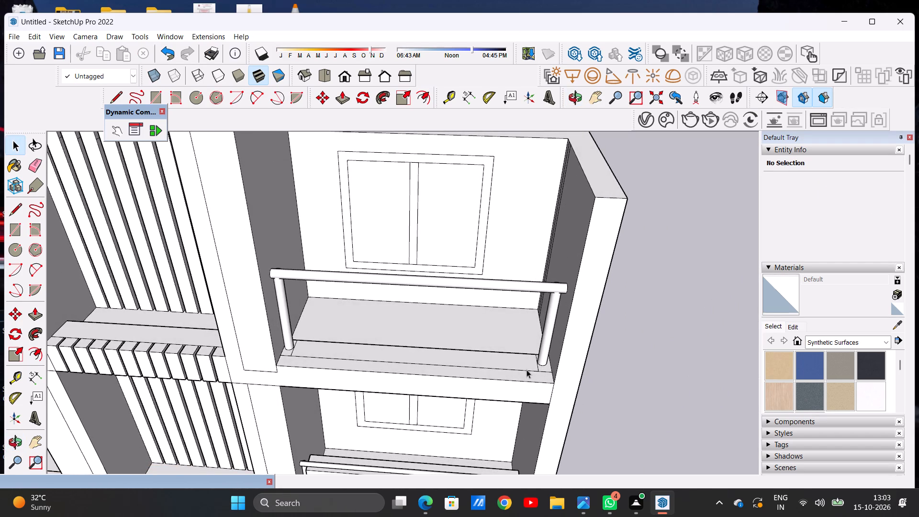
{"action": "key", "text": "p"}
{"action": "scroll", "coordinate": [525, 353], "scroll_direction": "up", "scroll_amount": 10}
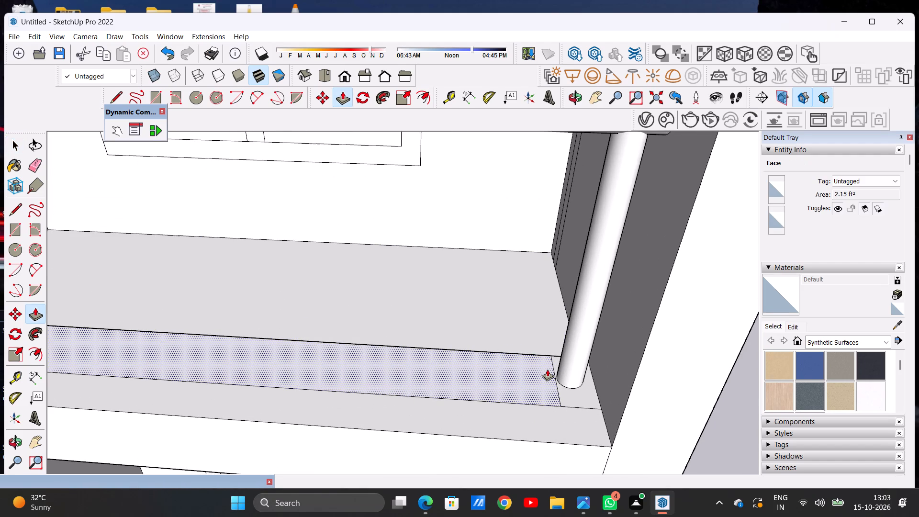
{"action": "left_click", "coordinate": [547, 369]}
{"action": "scroll", "coordinate": [559, 324], "scroll_direction": "down", "scroll_amount": 13}
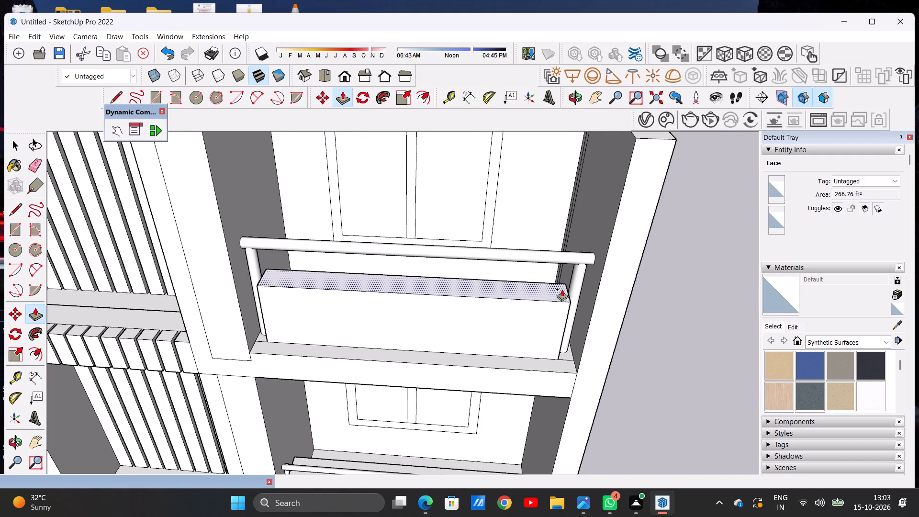
{"action": "middle_click_drag", "start_coordinate": [562, 289], "coordinate": [571, 241]}
{"action": "scroll", "coordinate": [565, 240], "scroll_direction": "up", "scroll_amount": 11}
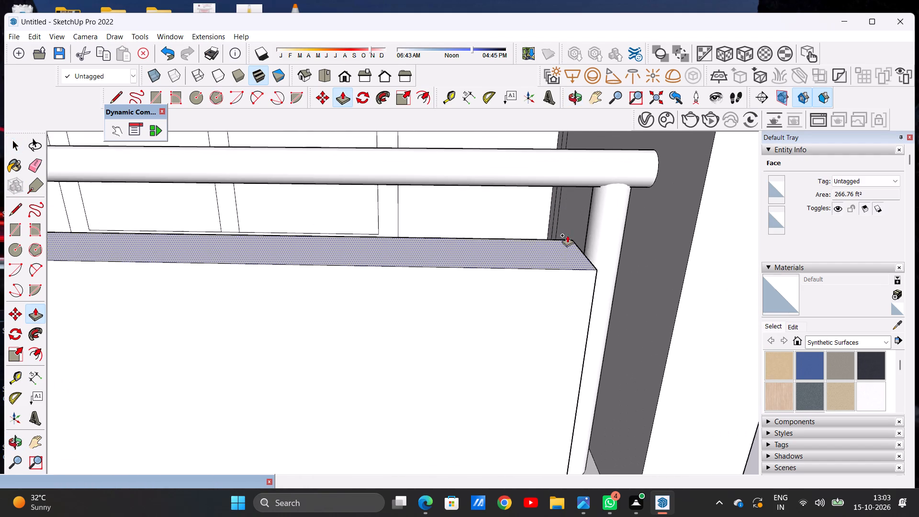
{"action": "left_click", "coordinate": [594, 191]}
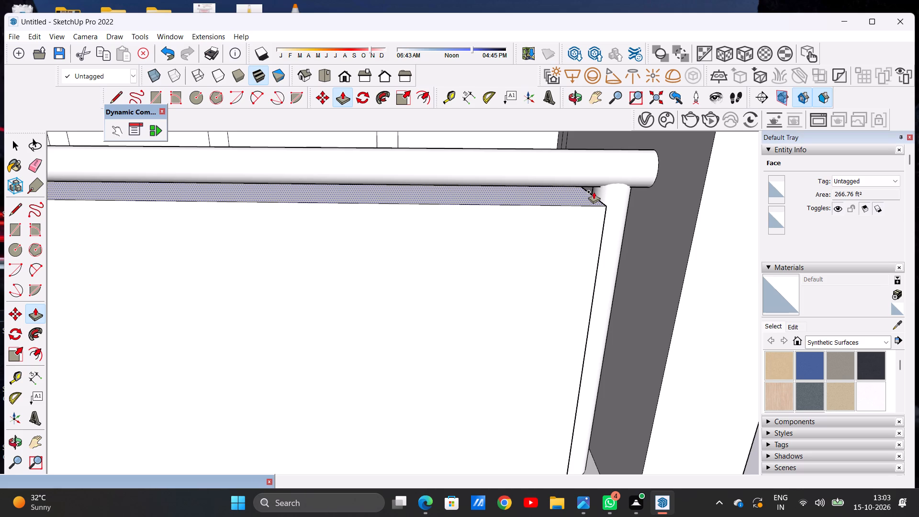
{"action": "key", "text": "space"}
Examine the top-floor right balcony's railing and the upper elevation from the front and from above.
{"action": "scroll", "coordinate": [438, 342], "scroll_direction": "down", "scroll_amount": 12}
{"action": "middle_click_drag", "start_coordinate": [384, 338], "coordinate": [391, 290]}
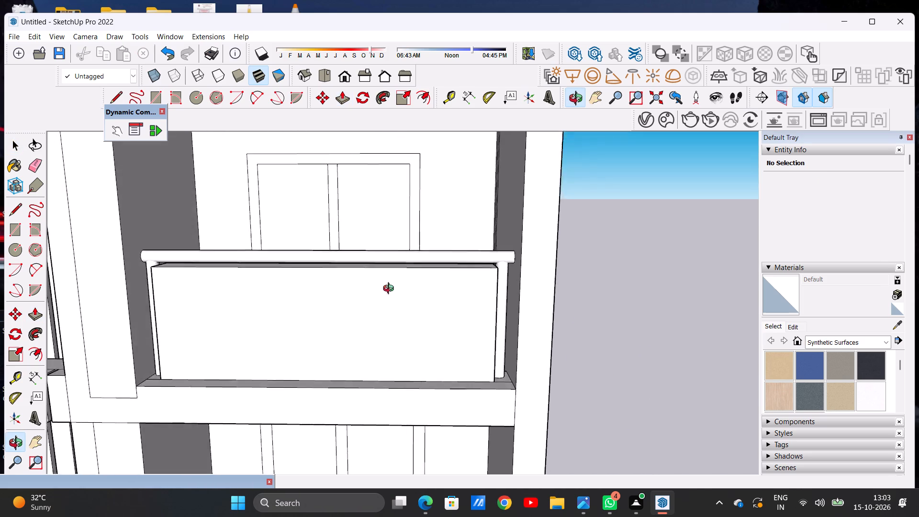
{"action": "middle_click_drag", "start_coordinate": [391, 290], "coordinate": [389, 278]}
{"action": "scroll", "coordinate": [313, 258], "scroll_direction": "up", "scroll_amount": 18}
{"action": "scroll", "coordinate": [514, 296], "scroll_direction": "down", "scroll_amount": 20}
{"action": "scroll", "coordinate": [514, 296], "scroll_direction": "down", "scroll_amount": 3}
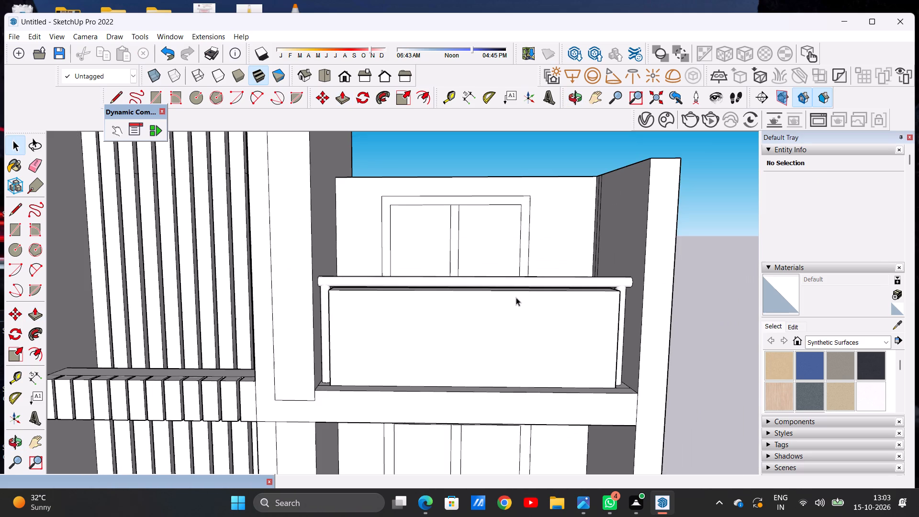
{"action": "scroll", "coordinate": [512, 306], "scroll_direction": "down", "scroll_amount": 8}
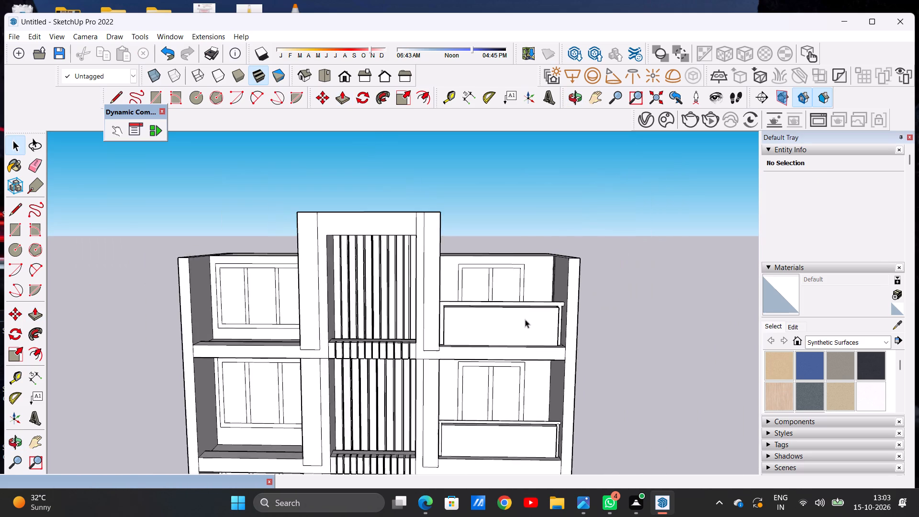
{"action": "scroll", "coordinate": [525, 319], "scroll_direction": "down", "scroll_amount": 7}
{"action": "scroll", "coordinate": [490, 315], "scroll_direction": "down", "scroll_amount": 14}
{"action": "scroll", "coordinate": [490, 346], "scroll_direction": "up", "scroll_amount": 9}
{"action": "middle_click_drag", "start_coordinate": [532, 249], "coordinate": [520, 367]}
{"action": "scroll", "coordinate": [511, 224], "scroll_direction": "up", "scroll_amount": 8}
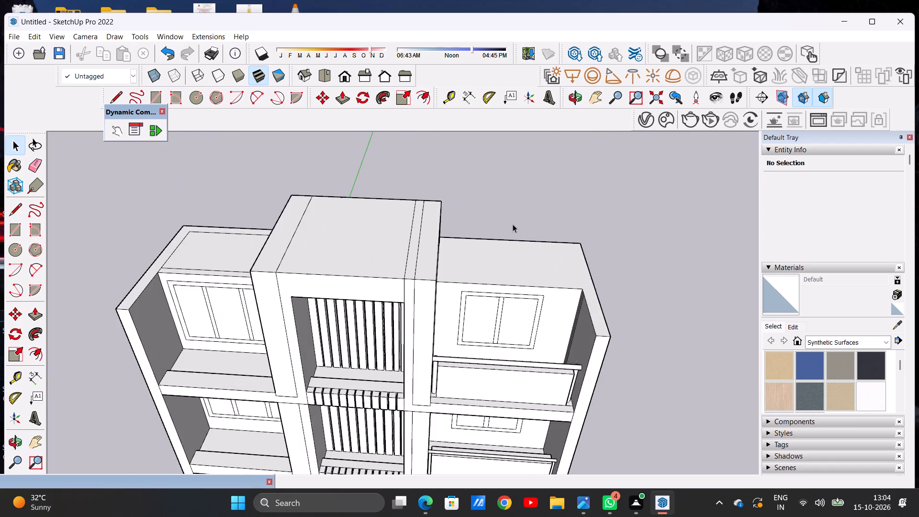
Push/Pull the right wing's roof face, including the outer side wall's top, upward to add a band above the top-floor window wall.
{"action": "scroll", "coordinate": [436, 302], "scroll_direction": "down", "scroll_amount": 6}
{"action": "middle_click_drag", "start_coordinate": [467, 338], "coordinate": [458, 273]}
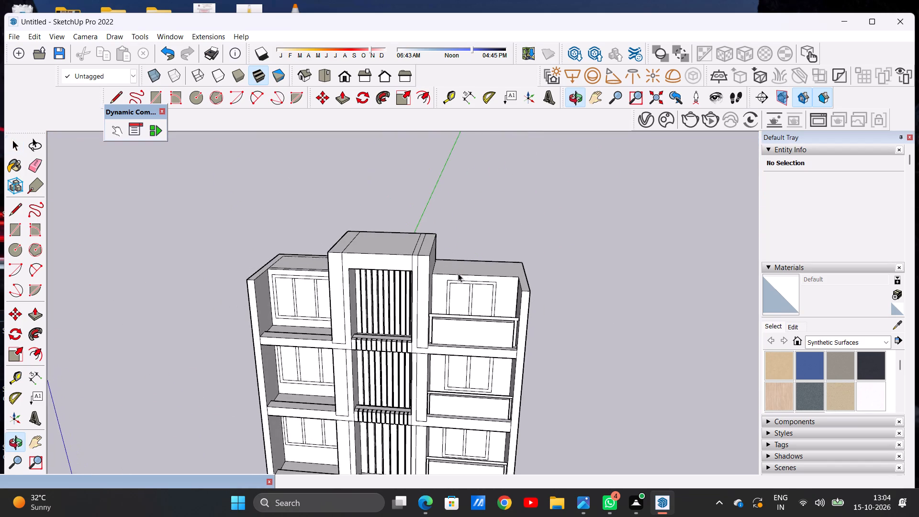
{"action": "scroll", "coordinate": [467, 270], "scroll_direction": "up", "scroll_amount": 4}
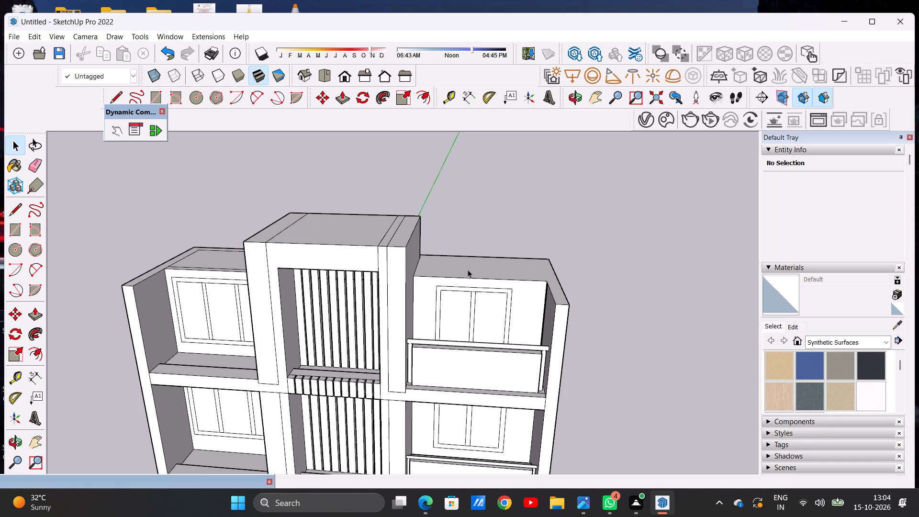
{"action": "scroll", "coordinate": [468, 270], "scroll_direction": "down", "scroll_amount": 3}
{"action": "scroll", "coordinate": [511, 268], "scroll_direction": "up", "scroll_amount": 6}
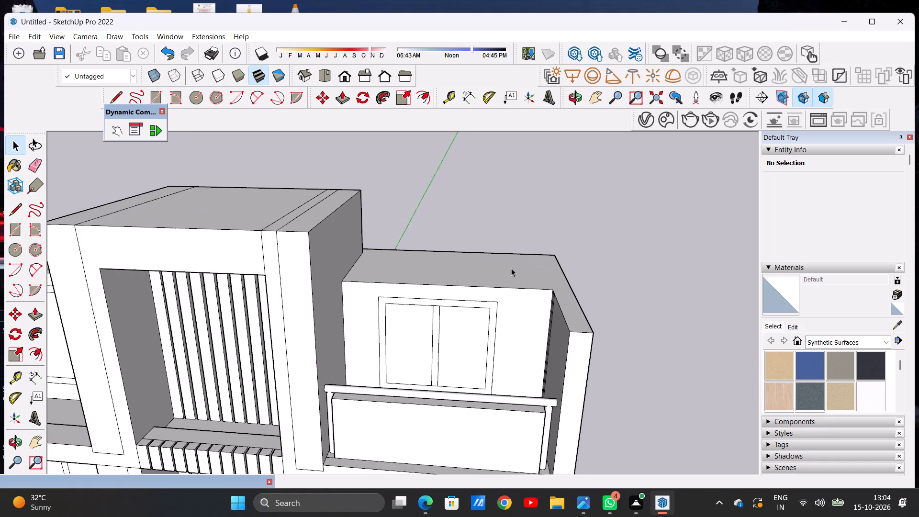
{"action": "key", "text": "p"}
{"action": "middle_click_drag", "start_coordinate": [513, 265], "coordinate": [493, 295]}
{"action": "scroll", "coordinate": [510, 269], "scroll_direction": "up", "scroll_amount": 1}
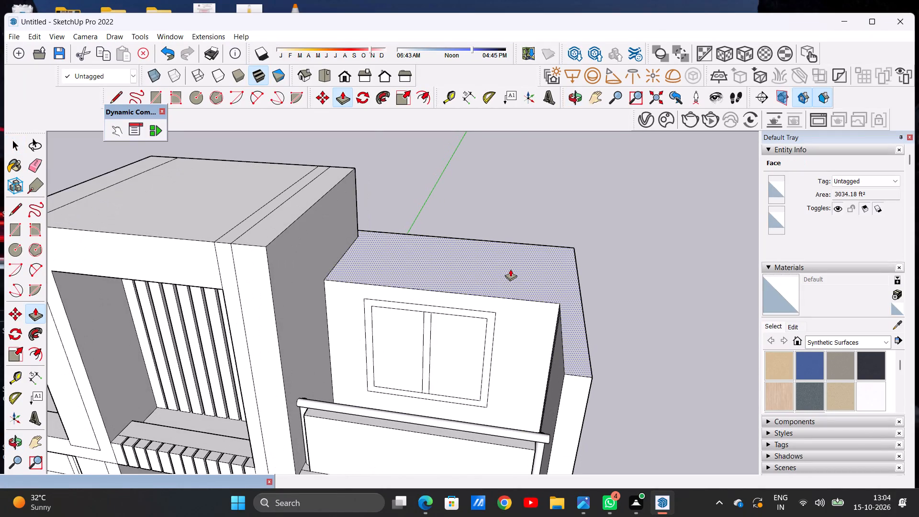
{"action": "left_click", "coordinate": [510, 269]}
{"action": "left_click", "coordinate": [511, 248]}
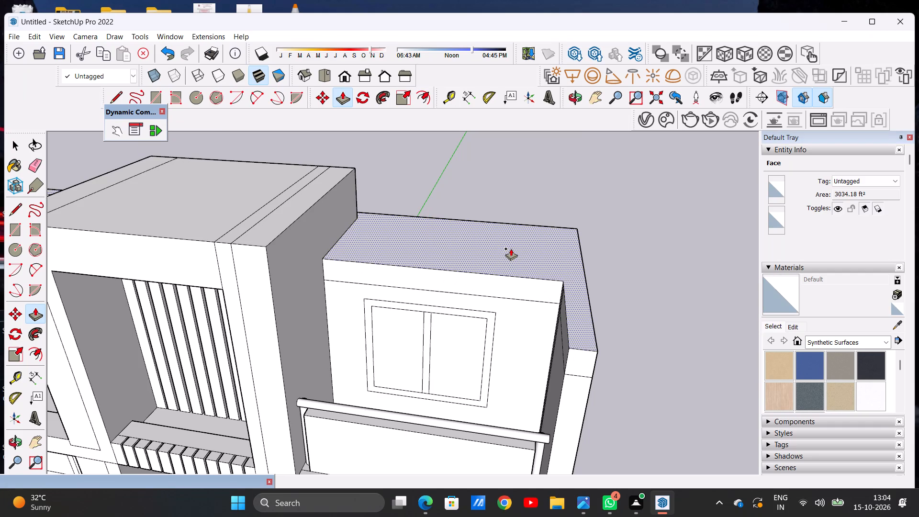
{"action": "key", "text": "space"}
Push/Pull the front face of the new band above the top-floor right window wall forward, out beyond the wall face.
{"action": "scroll", "coordinate": [498, 326], "scroll_direction": "down", "scroll_amount": 6}
{"action": "middle_click_drag", "start_coordinate": [478, 340], "coordinate": [489, 305]}
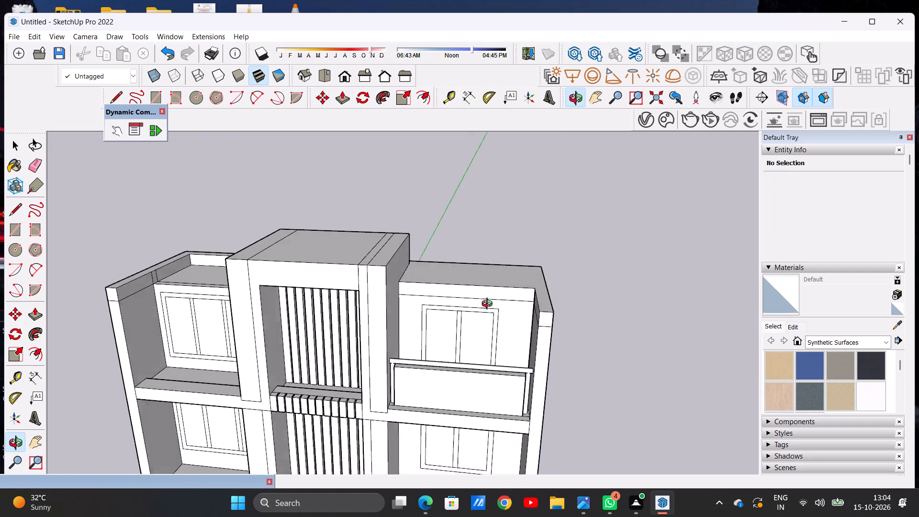
{"action": "middle_click_drag", "start_coordinate": [489, 305], "coordinate": [515, 297]}
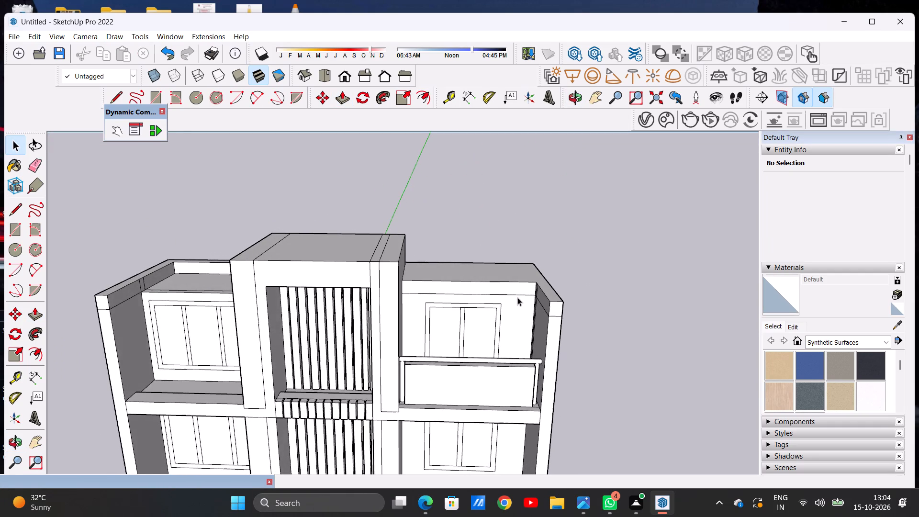
{"action": "middle_click_drag", "start_coordinate": [542, 301], "coordinate": [584, 303]}
{"action": "scroll", "coordinate": [460, 301], "scroll_direction": "up", "scroll_amount": 7}
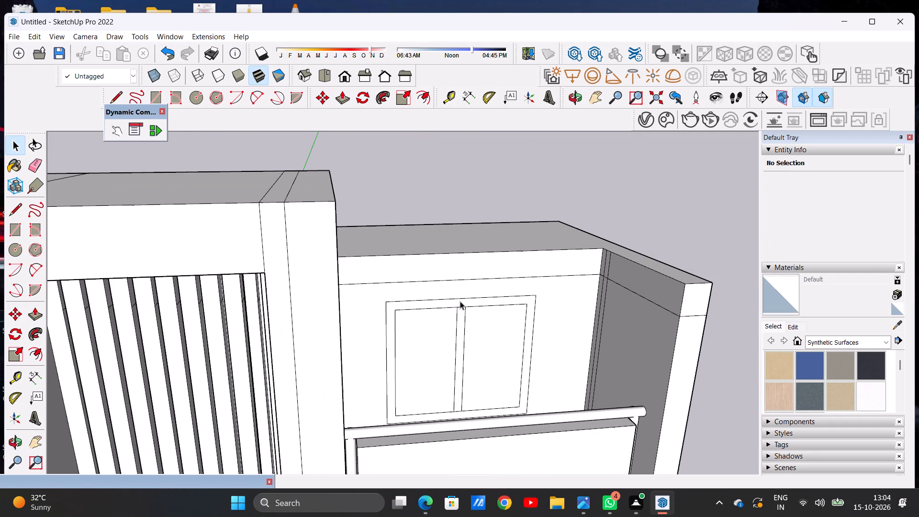
{"action": "key", "text": "p"}
{"action": "scroll", "coordinate": [420, 290], "scroll_direction": "up", "scroll_amount": 6}
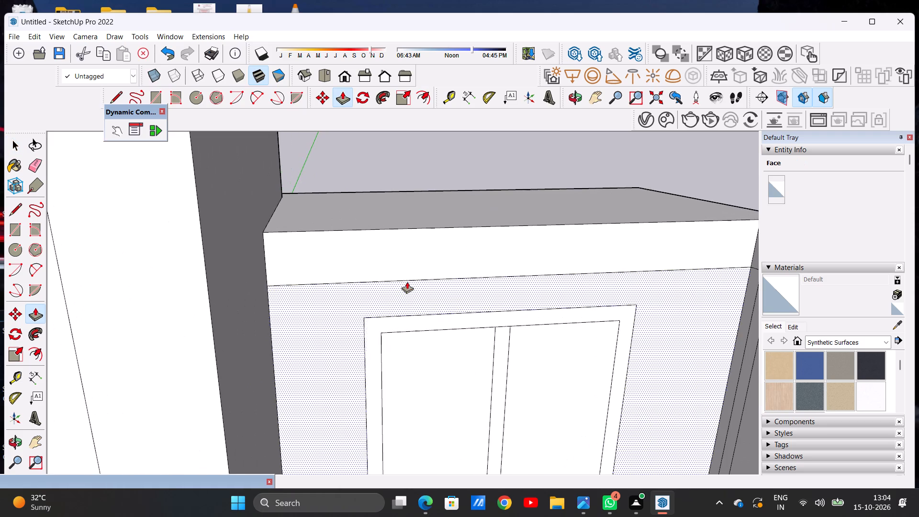
{"action": "left_click", "coordinate": [391, 249]}
{"action": "scroll", "coordinate": [386, 328], "scroll_direction": "down", "scroll_amount": 12}
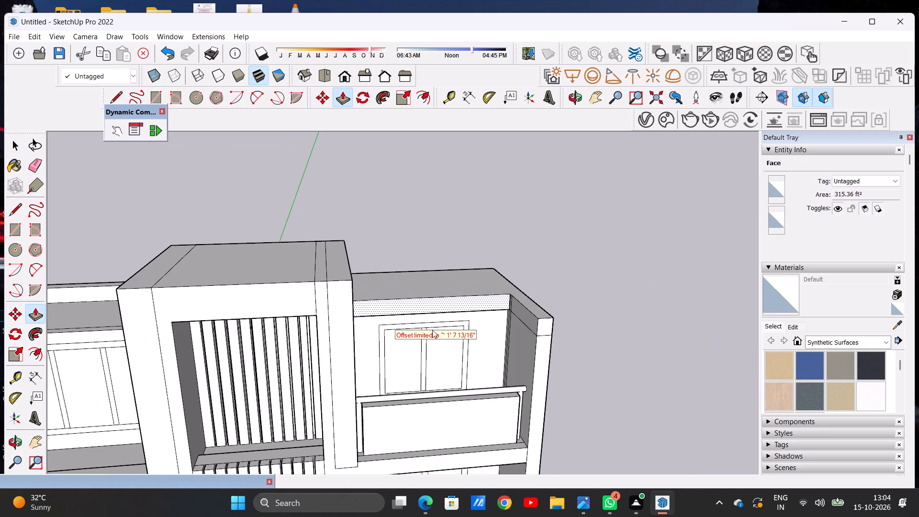
{"action": "scroll", "coordinate": [539, 311], "scroll_direction": "up", "scroll_amount": 6}
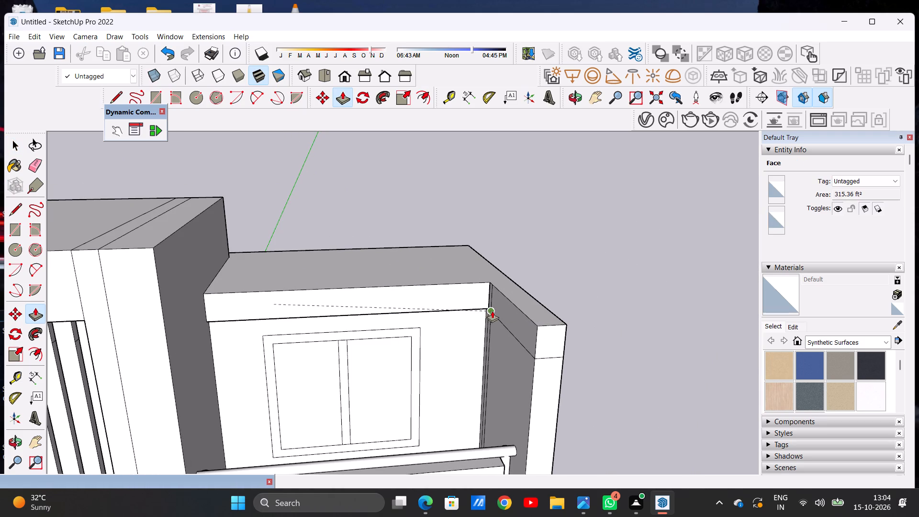
{"action": "left_click", "coordinate": [493, 310]}
{"action": "left_click", "coordinate": [472, 289]}
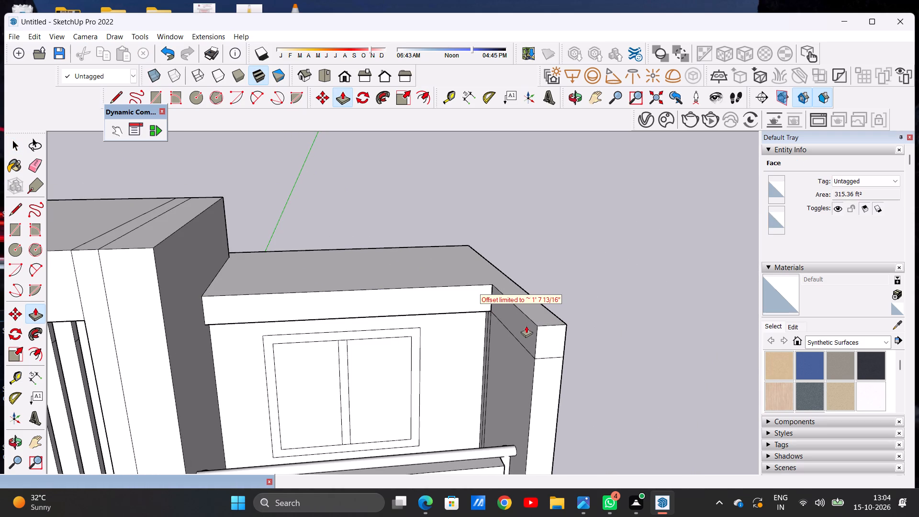
{"action": "left_click", "coordinate": [488, 313]}
{"action": "scroll", "coordinate": [510, 347], "scroll_direction": "down", "scroll_amount": 4}
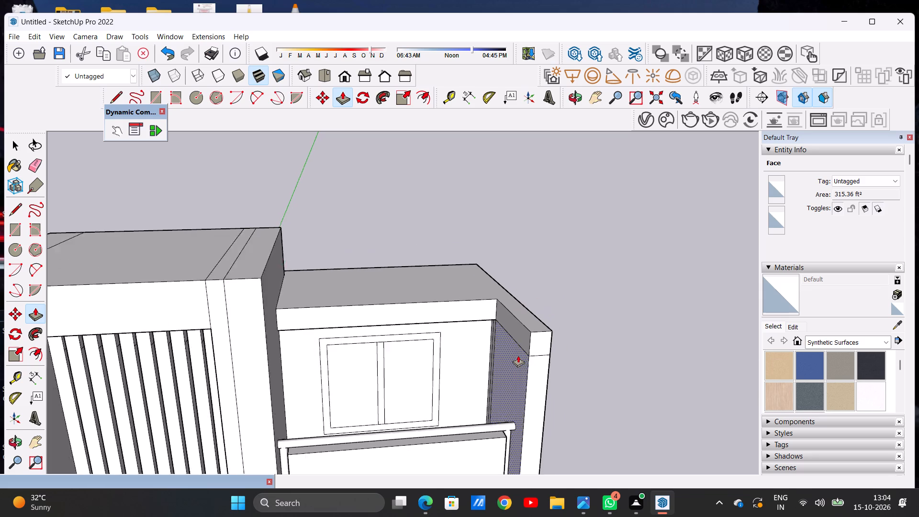
Extend the band's front face farther forward over the top-floor right balcony, flush with the outer side wall's front edge.
{"action": "middle_click_drag", "start_coordinate": [517, 355], "coordinate": [559, 303]}
{"action": "scroll", "coordinate": [474, 311], "scroll_direction": "up", "scroll_amount": 4}
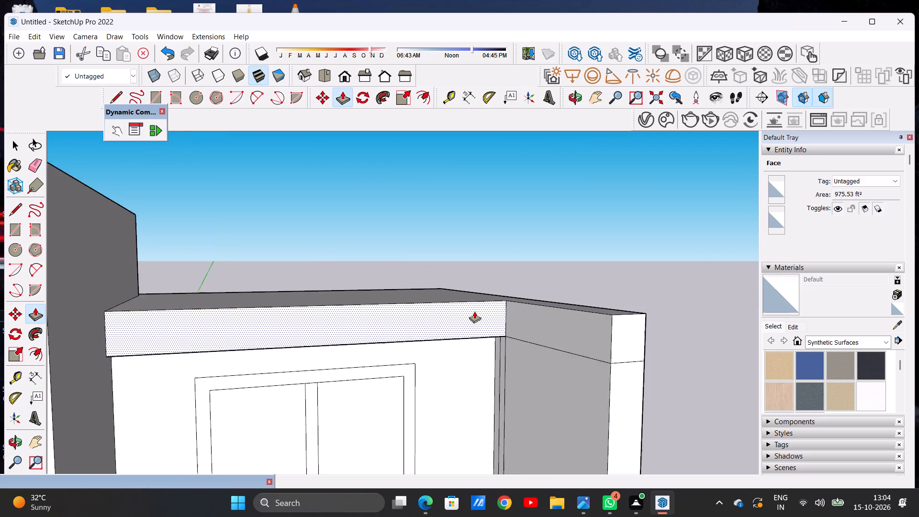
{"action": "scroll", "coordinate": [474, 311], "scroll_direction": "up", "scroll_amount": 6}
{"action": "left_click", "coordinate": [494, 316]}
{"action": "scroll", "coordinate": [541, 344], "scroll_direction": "down", "scroll_amount": 12}
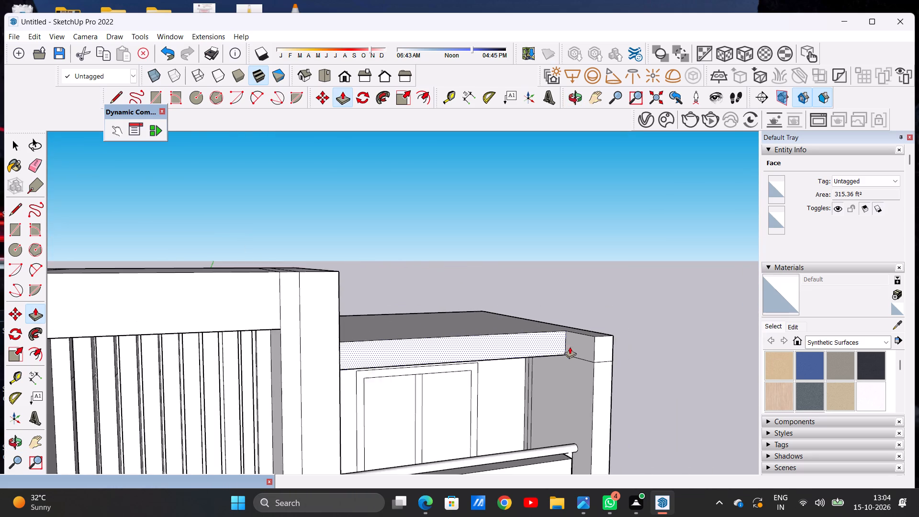
{"action": "scroll", "coordinate": [583, 342], "scroll_direction": "up", "scroll_amount": 11}
{"action": "left_click", "coordinate": [610, 329]}
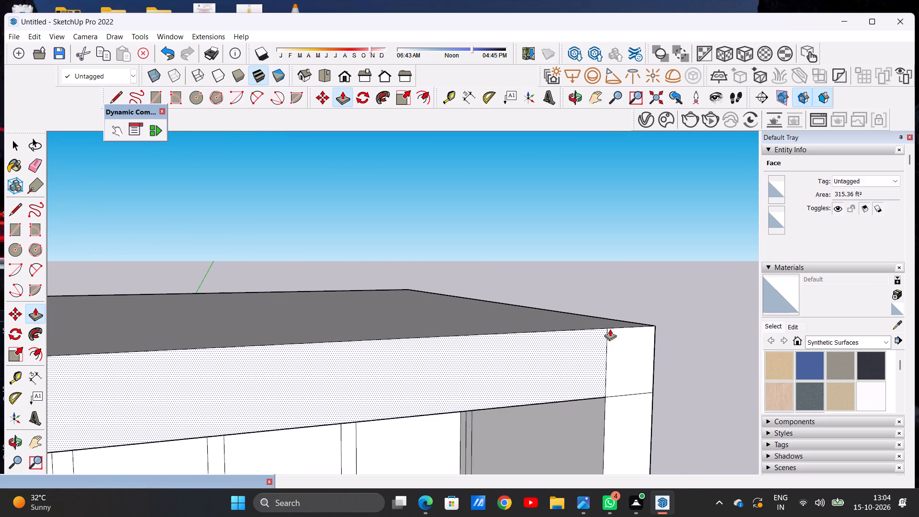
{"action": "key", "text": "space"}
Erase the vertical and horizontal seam lines where the right wing's roof band meets the front of the outer side wall.
{"action": "scroll", "coordinate": [529, 351], "scroll_direction": "down", "scroll_amount": 20}
{"action": "scroll", "coordinate": [529, 351], "scroll_direction": "down", "scroll_amount": 4}
{"action": "middle_click_drag", "start_coordinate": [531, 370], "coordinate": [428, 357]}
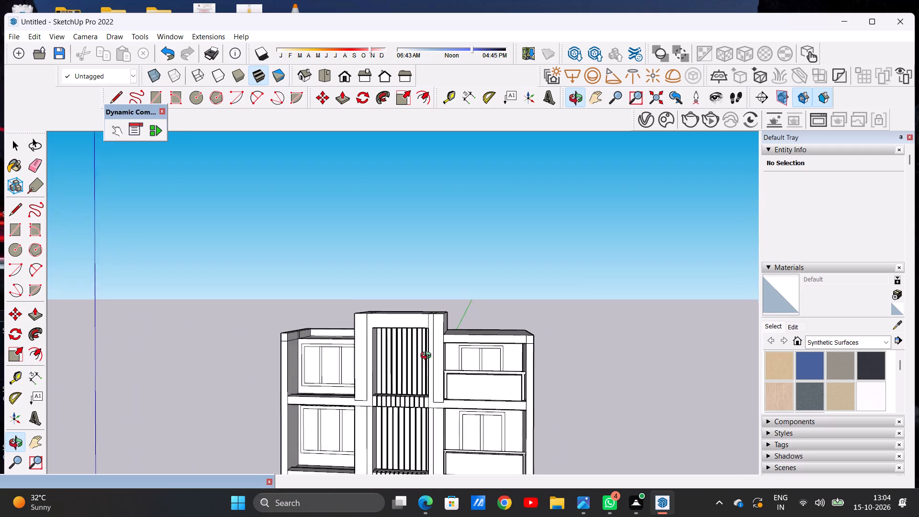
{"action": "middle_click_drag", "start_coordinate": [428, 357], "coordinate": [422, 371]}
{"action": "scroll", "coordinate": [469, 335], "scroll_direction": "up", "scroll_amount": 10}
{"action": "scroll", "coordinate": [411, 362], "scroll_direction": "down", "scroll_amount": 1}
{"action": "scroll", "coordinate": [410, 362], "scroll_direction": "up", "scroll_amount": 12}
{"action": "scroll", "coordinate": [410, 361], "scroll_direction": "down", "scroll_amount": 9}
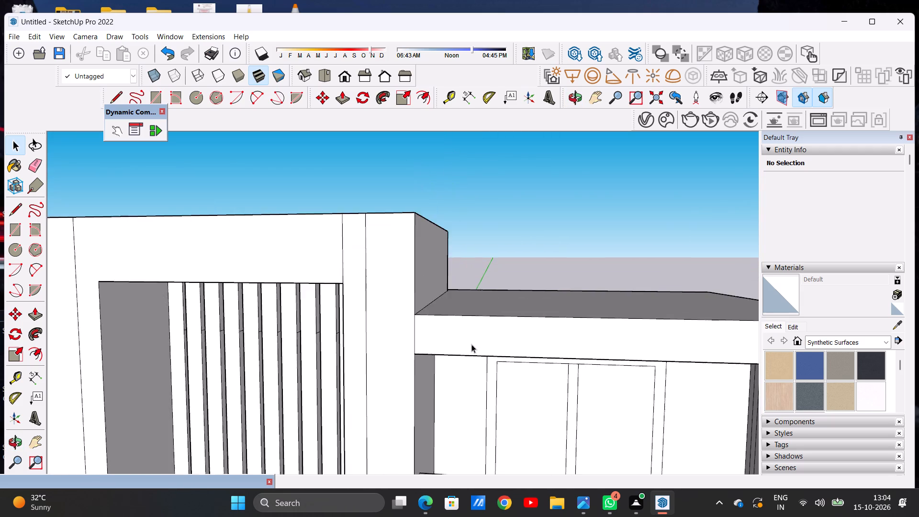
{"action": "scroll", "coordinate": [471, 344], "scroll_direction": "down", "scroll_amount": 11}
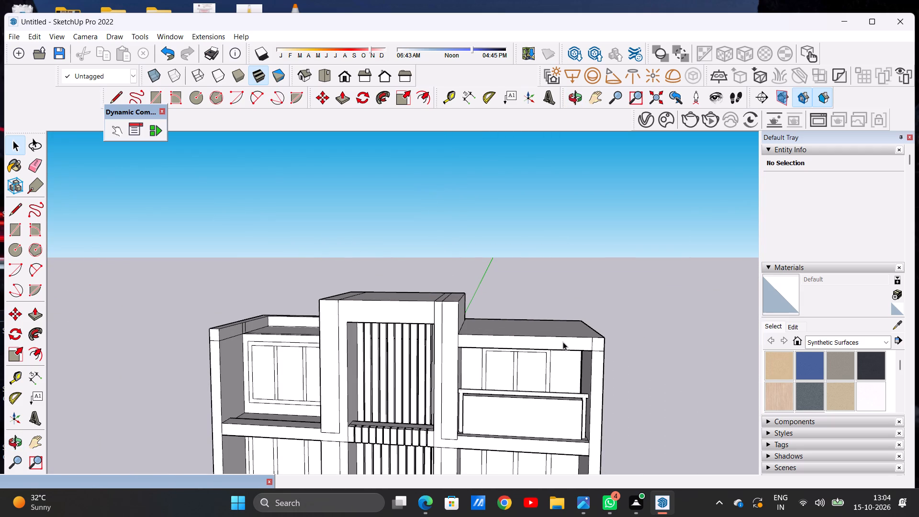
{"action": "scroll", "coordinate": [623, 371], "scroll_direction": "up", "scroll_amount": 7}
{"action": "scroll", "coordinate": [531, 343], "scroll_direction": "up", "scroll_amount": 10}
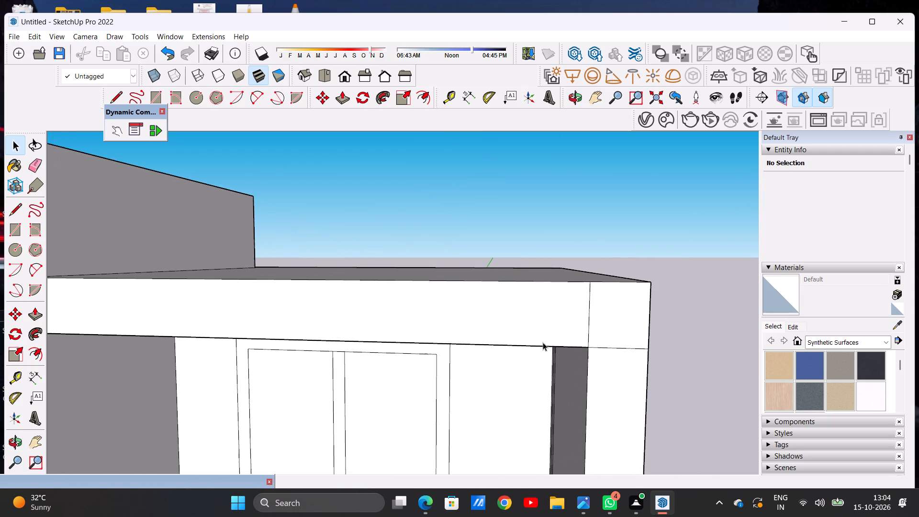
{"action": "key", "text": "e"}
{"action": "scroll", "coordinate": [543, 342], "scroll_direction": "up", "scroll_amount": 5}
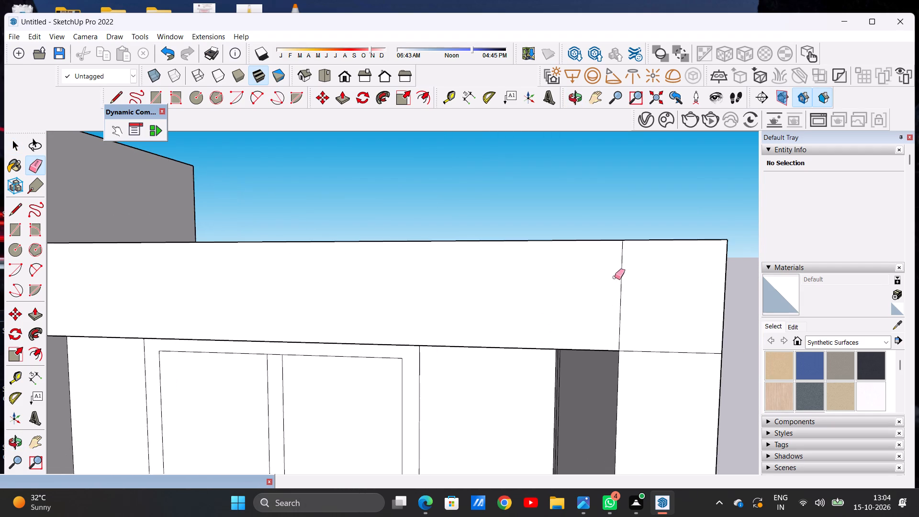
{"action": "left_click_drag", "start_coordinate": [606, 282], "coordinate": [654, 288]}
{"action": "left_click_drag", "start_coordinate": [663, 356], "coordinate": [662, 373]}
{"action": "left_click_drag", "start_coordinate": [671, 333], "coordinate": [668, 362]}
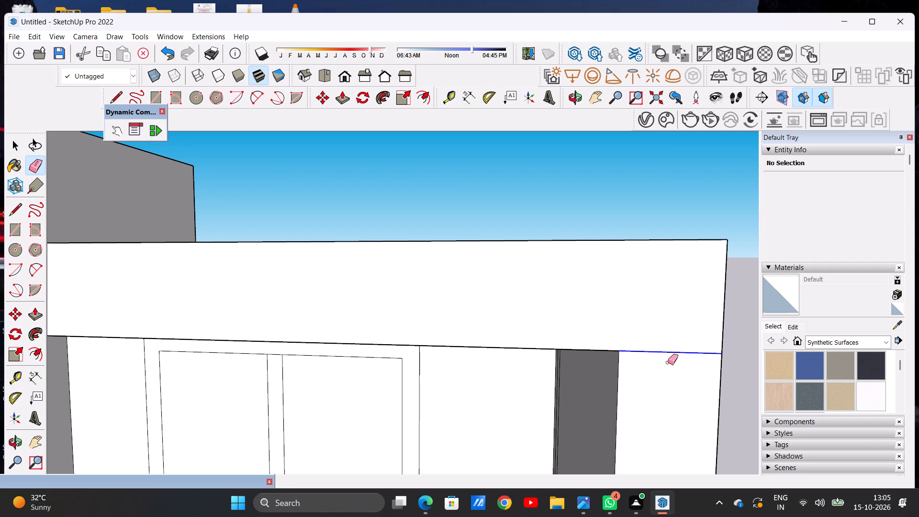
{"action": "key", "text": "space"}
{"action": "key", "text": "space"}
Examine the right wing's extended roof and the upper elevation from below and from above.
{"action": "scroll", "coordinate": [537, 355], "scroll_direction": "down", "scroll_amount": 20}
{"action": "scroll", "coordinate": [537, 355], "scroll_direction": "down", "scroll_amount": 5}
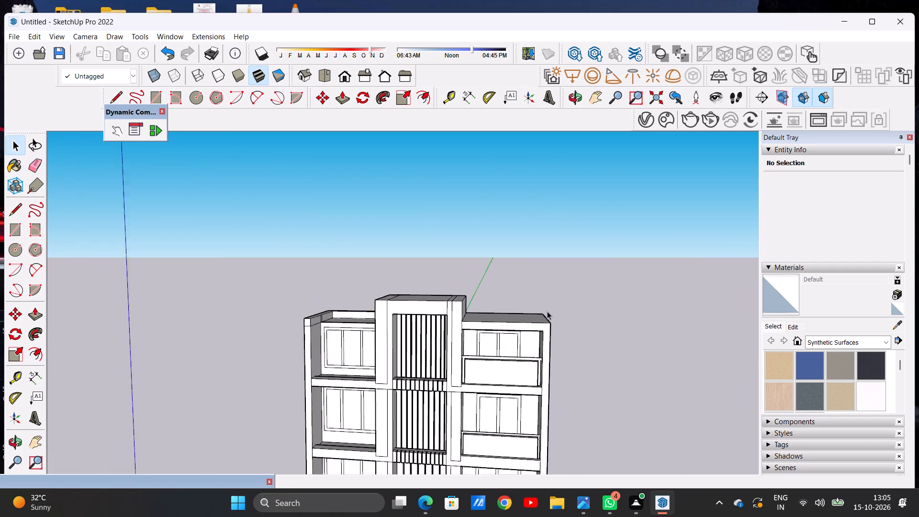
{"action": "scroll", "coordinate": [547, 311], "scroll_direction": "down", "scroll_amount": 2}
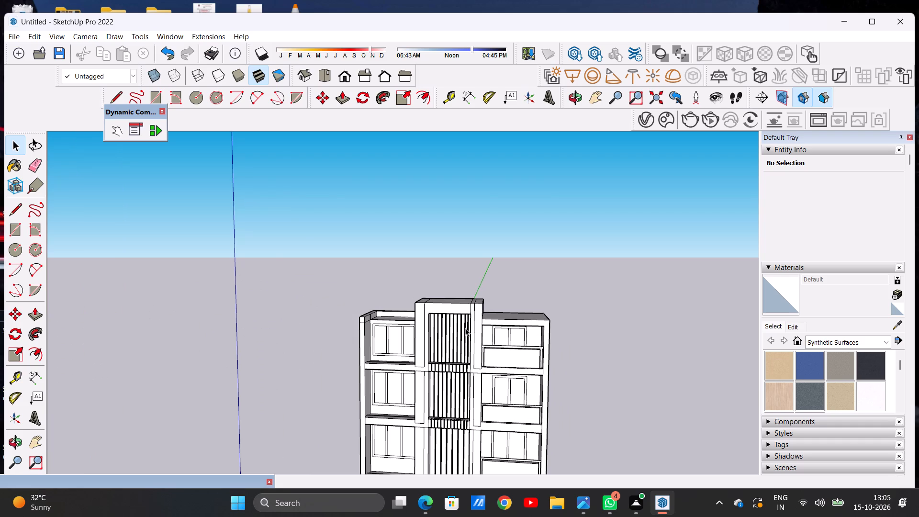
{"action": "scroll", "coordinate": [465, 328], "scroll_direction": "down", "scroll_amount": 6}
{"action": "scroll", "coordinate": [482, 336], "scroll_direction": "up", "scroll_amount": 18}
{"action": "middle_click_drag", "start_coordinate": [538, 285], "coordinate": [546, 189]}
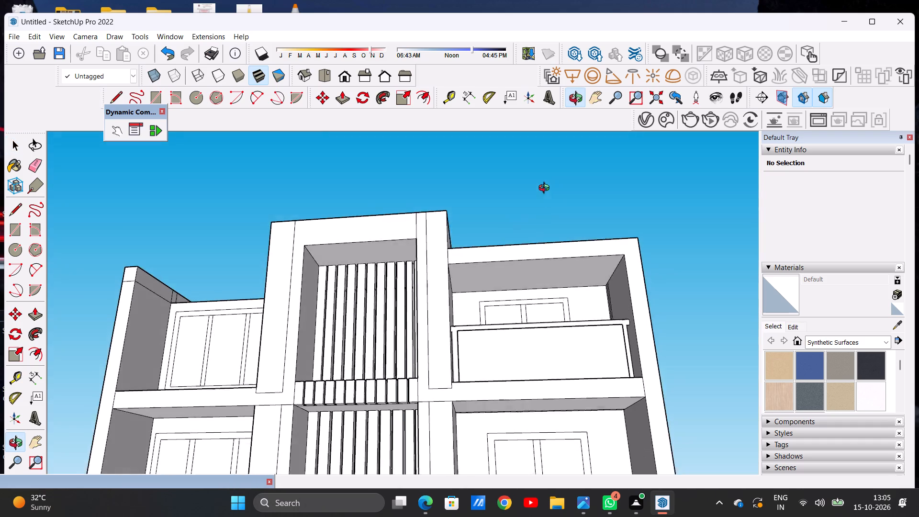
{"action": "middle_click_drag", "start_coordinate": [546, 189], "coordinate": [552, 327]}
{"action": "scroll", "coordinate": [480, 348], "scroll_direction": "down", "scroll_amount": 5}
{"action": "scroll", "coordinate": [505, 368], "scroll_direction": "up", "scroll_amount": 1}
{"action": "scroll", "coordinate": [505, 368], "scroll_direction": "down", "scroll_amount": 1}
{"action": "scroll", "coordinate": [505, 368], "scroll_direction": "up", "scroll_amount": 2}
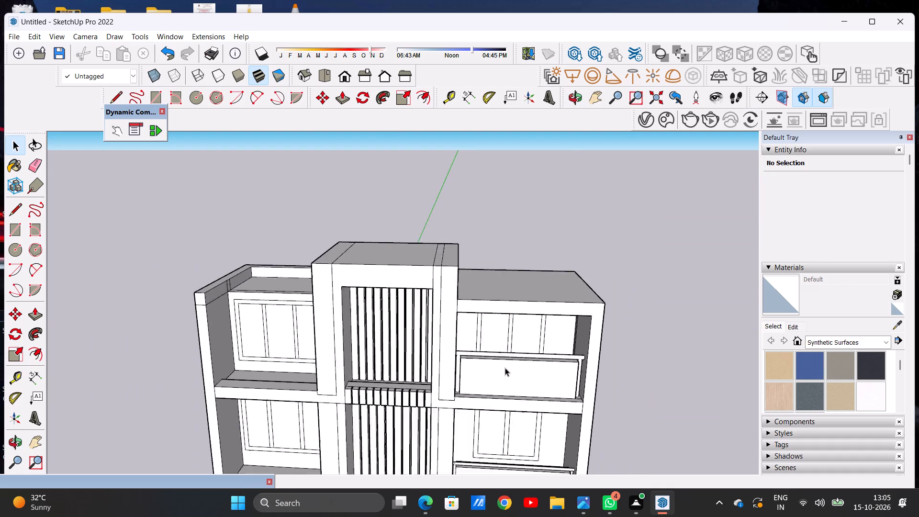
Erase the two vertical lines on the outer side wall's inner face, beside the top-floor right window wall.
{"action": "scroll", "coordinate": [505, 368], "scroll_direction": "up", "scroll_amount": 7}
{"action": "scroll", "coordinate": [514, 360], "scroll_direction": "down", "scroll_amount": 2}
{"action": "scroll", "coordinate": [514, 360], "scroll_direction": "up", "scroll_amount": 5}
{"action": "middle_click_drag", "start_coordinate": [545, 265], "coordinate": [582, 212]}
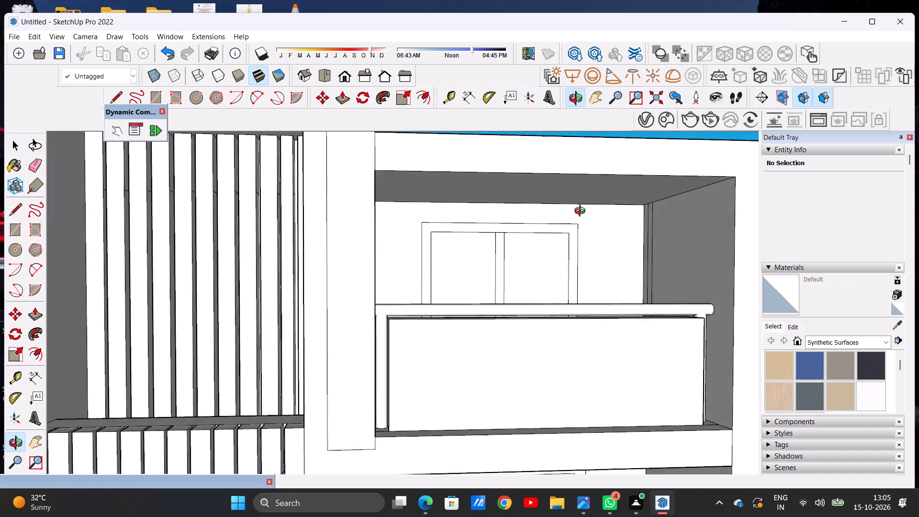
{"action": "middle_click_drag", "start_coordinate": [582, 212], "coordinate": [575, 227]}
{"action": "scroll", "coordinate": [488, 321], "scroll_direction": "down", "scroll_amount": 6}
{"action": "scroll", "coordinate": [603, 271], "scroll_direction": "up", "scroll_amount": 14}
{"action": "middle_click_drag", "start_coordinate": [557, 299], "coordinate": [558, 299]}
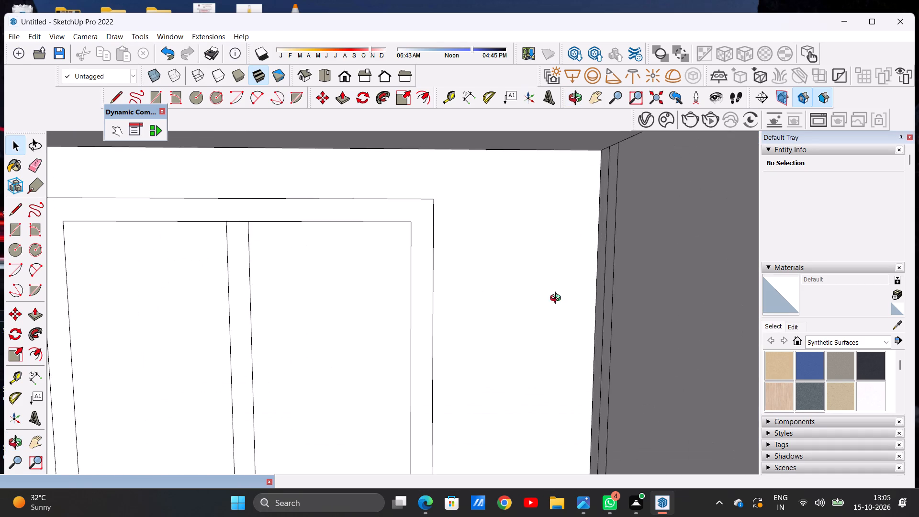
{"action": "middle_click_drag", "start_coordinate": [558, 299], "coordinate": [641, 322]}
{"action": "key", "text": "e"}
{"action": "scroll", "coordinate": [625, 317], "scroll_direction": "up", "scroll_amount": 4}
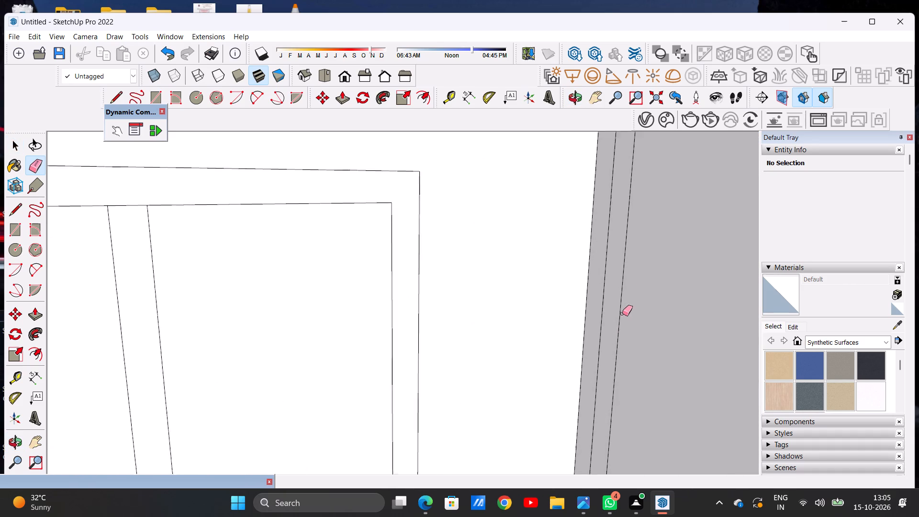
{"action": "scroll", "coordinate": [622, 314], "scroll_direction": "up", "scroll_amount": 2}
{"action": "left_click_drag", "start_coordinate": [598, 293], "coordinate": [627, 313]}
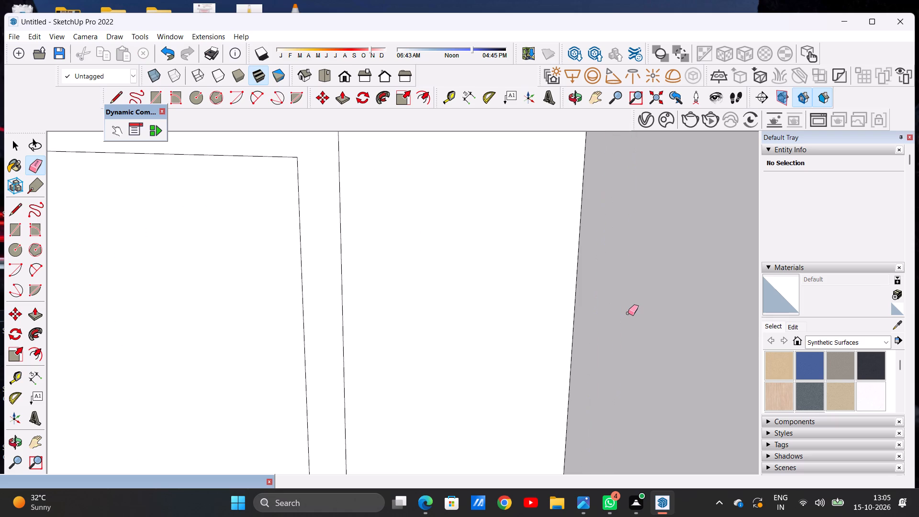
{"action": "key", "text": "space"}
Examine the upper elevation, comparing the covered top-floor right balcony with the left wing and the floor below.
{"action": "scroll", "coordinate": [546, 329], "scroll_direction": "down", "scroll_amount": 20}
{"action": "scroll", "coordinate": [546, 329], "scroll_direction": "down", "scroll_amount": 14}
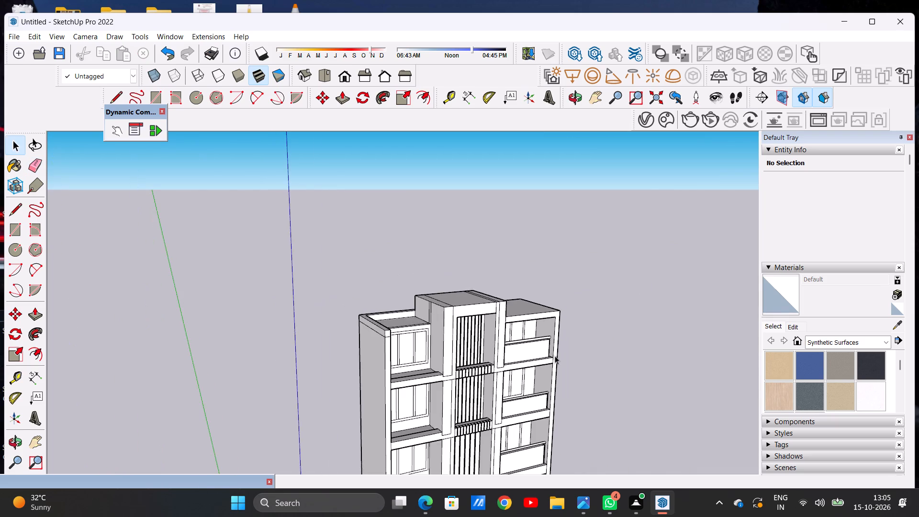
{"action": "middle_click_drag", "start_coordinate": [554, 356], "coordinate": [435, 300]}
{"action": "scroll", "coordinate": [502, 331], "scroll_direction": "up", "scroll_amount": 8}
{"action": "middle_click_drag", "start_coordinate": [511, 337], "coordinate": [479, 284]}
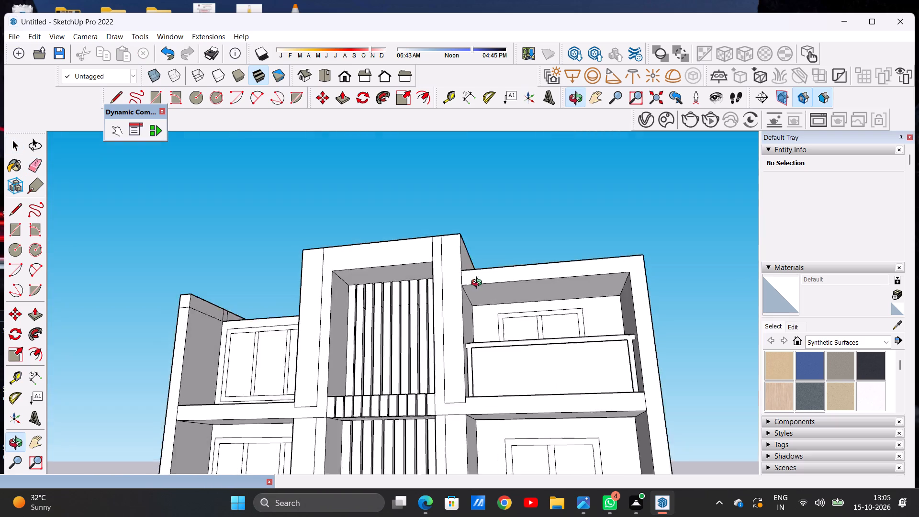
{"action": "middle_click_drag", "start_coordinate": [479, 284], "coordinate": [478, 321]}
{"action": "scroll", "coordinate": [554, 317], "scroll_direction": "down", "scroll_amount": 6}
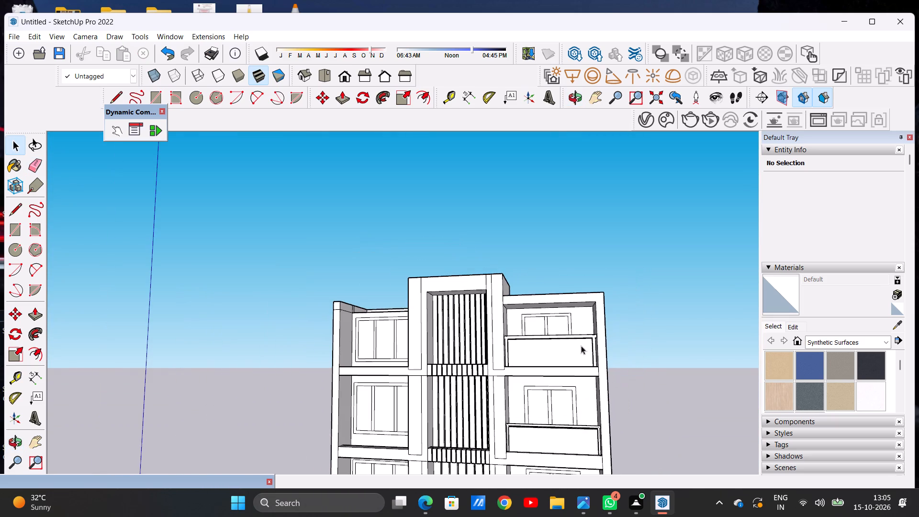
{"action": "scroll", "coordinate": [557, 404], "scroll_direction": "up", "scroll_amount": 7}
{"action": "middle_click_drag", "start_coordinate": [556, 400], "coordinate": [586, 416]}
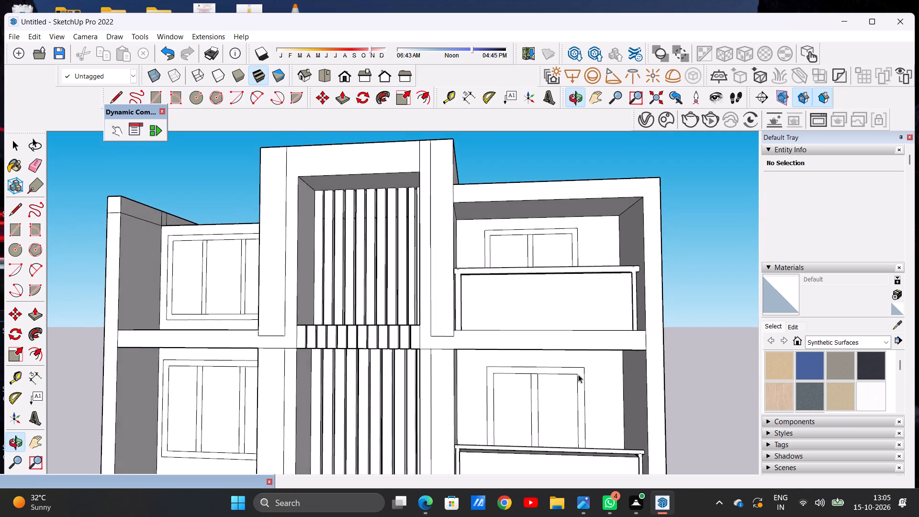
Examine the left wing's recessed roof and parapet from the front, the outer side and above, comparing it with the right wing's roof.
{"action": "scroll", "coordinate": [583, 289], "scroll_direction": "down", "scroll_amount": 15}
{"action": "scroll", "coordinate": [608, 380], "scroll_direction": "up", "scroll_amount": 14}
{"action": "middle_click_drag", "start_coordinate": [603, 348], "coordinate": [650, 404]}
{"action": "scroll", "coordinate": [538, 284], "scroll_direction": "down", "scroll_amount": 12}
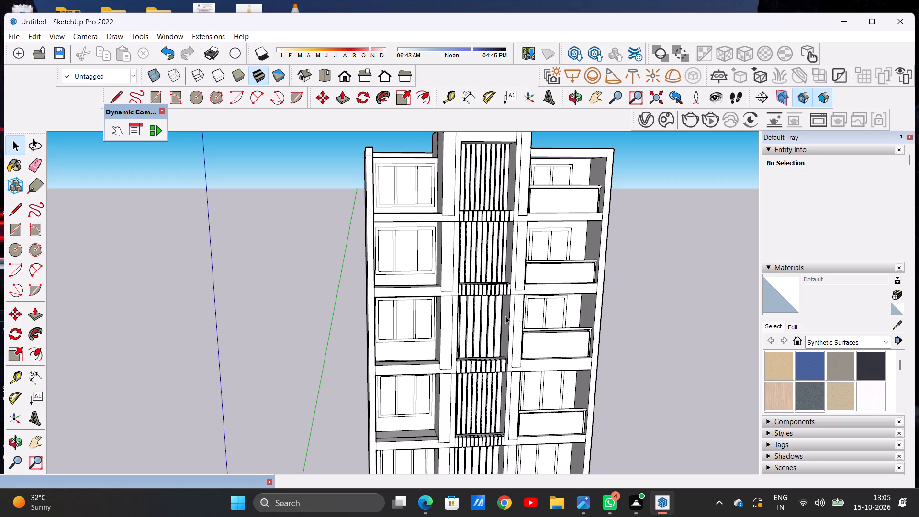
{"action": "scroll", "coordinate": [471, 256], "scroll_direction": "down", "scroll_amount": 9}
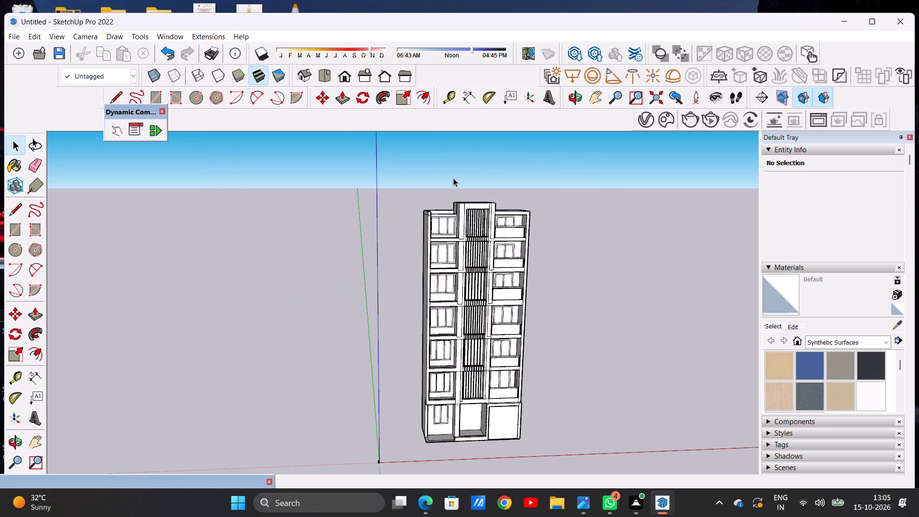
{"action": "scroll", "coordinate": [452, 177], "scroll_direction": "up", "scroll_amount": 5}
{"action": "middle_click_drag", "start_coordinate": [441, 206], "coordinate": [417, 288]}
{"action": "scroll", "coordinate": [446, 221], "scroll_direction": "up", "scroll_amount": 14}
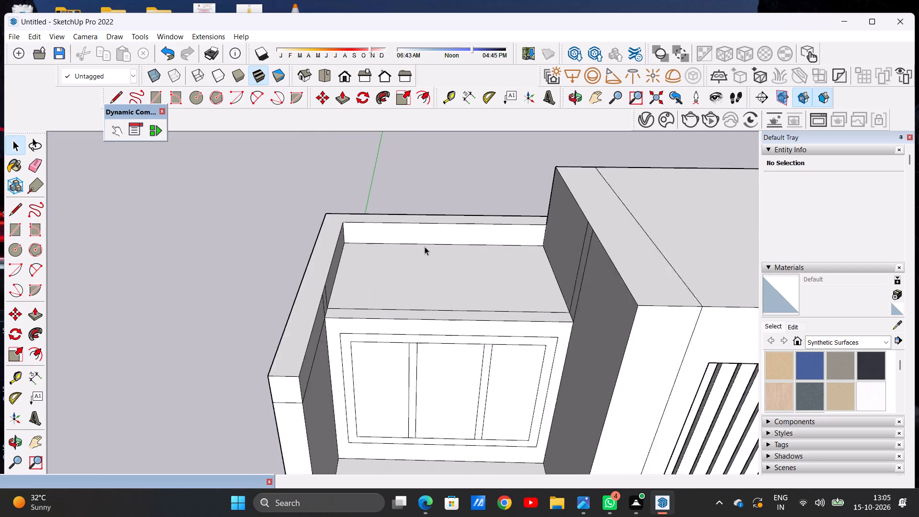
{"action": "scroll", "coordinate": [425, 247], "scroll_direction": "up", "scroll_amount": 2}
{"action": "middle_click_drag", "start_coordinate": [334, 285], "coordinate": [362, 266]}
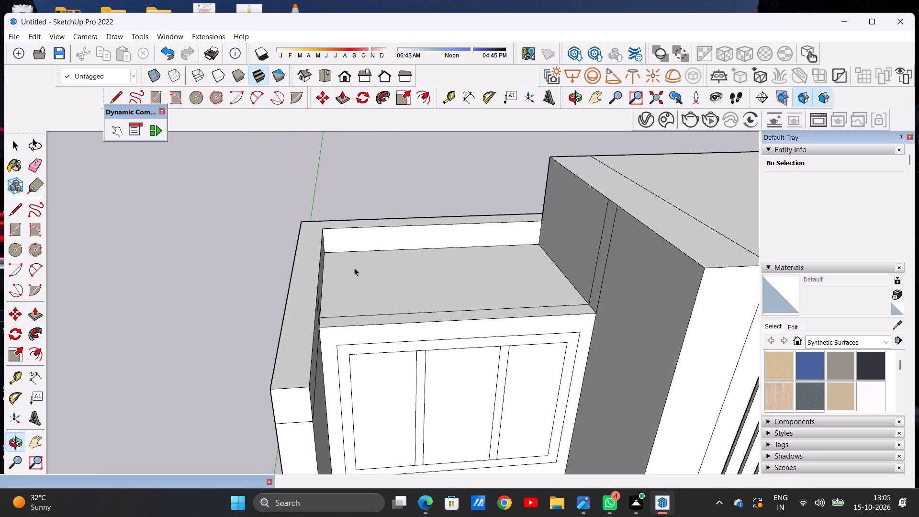
{"action": "scroll", "coordinate": [357, 299], "scroll_direction": "down", "scroll_amount": 7}
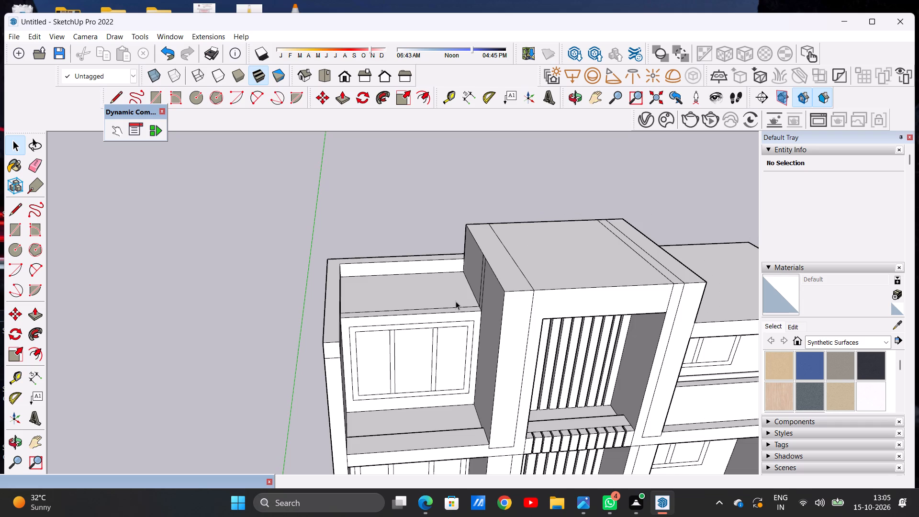
{"action": "scroll", "coordinate": [429, 281], "scroll_direction": "up", "scroll_amount": 2}
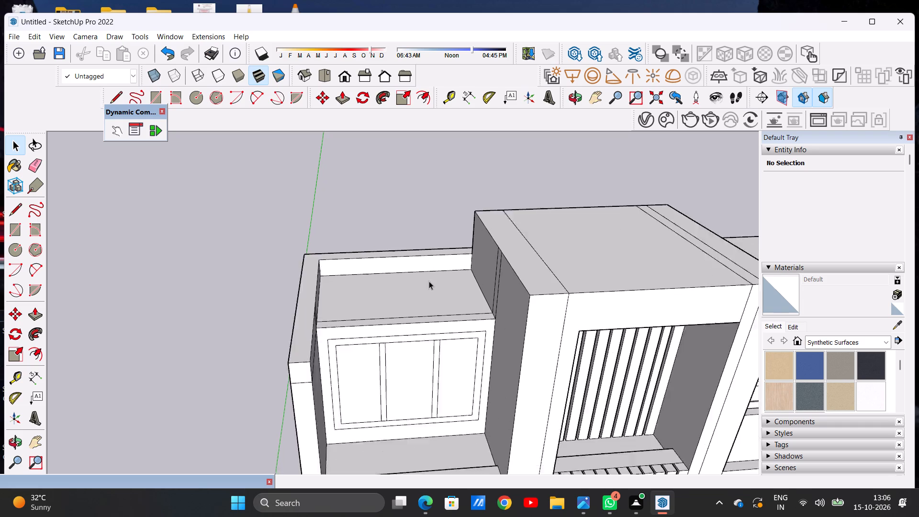
{"action": "scroll", "coordinate": [429, 281], "scroll_direction": "up", "scroll_amount": 2}
{"action": "middle_click_drag", "start_coordinate": [367, 276], "coordinate": [473, 285]}
{"action": "middle_click_drag", "start_coordinate": [251, 258], "coordinate": [487, 280]}
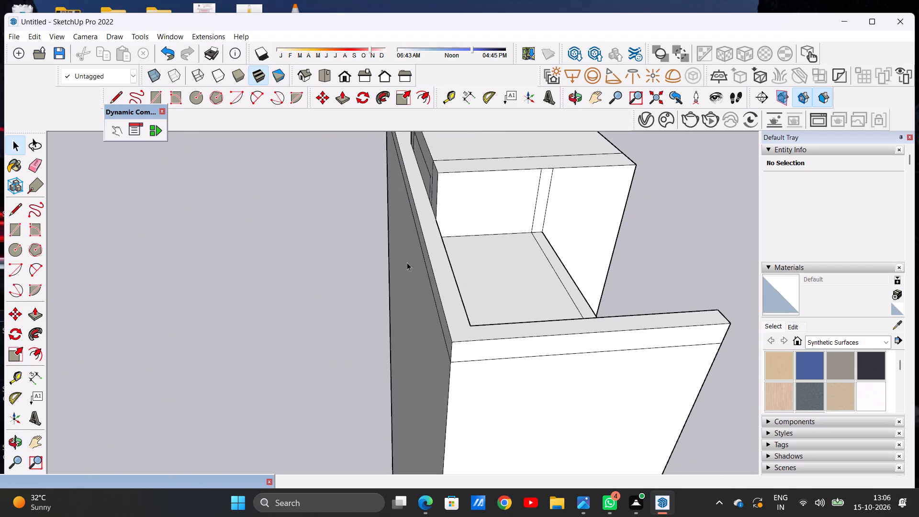
{"action": "middle_click_drag", "start_coordinate": [402, 262], "coordinate": [503, 275]}
{"action": "scroll", "coordinate": [493, 322], "scroll_direction": "down", "scroll_amount": 8}
{"action": "scroll", "coordinate": [514, 272], "scroll_direction": "up", "scroll_amount": 6}
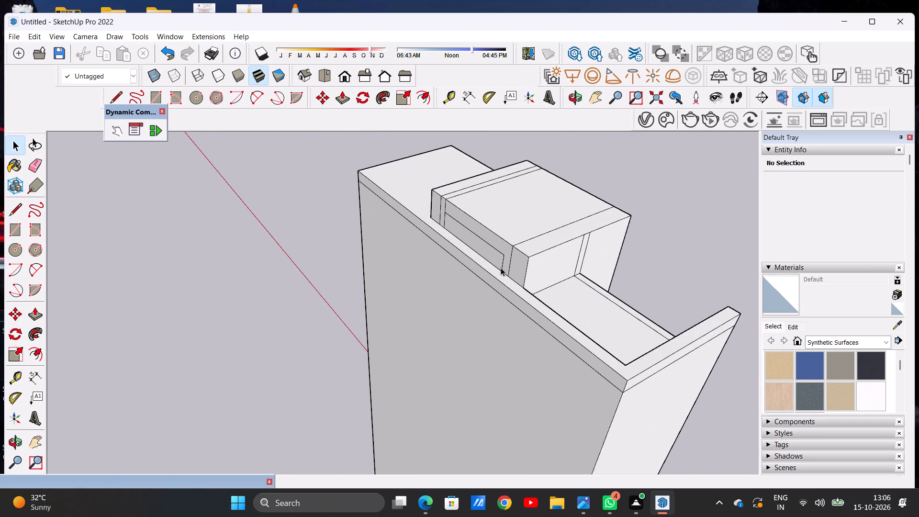
{"action": "scroll", "coordinate": [501, 268], "scroll_direction": "up", "scroll_amount": 1}
{"action": "scroll", "coordinate": [571, 286], "scroll_direction": "down", "scroll_amount": 7}
{"action": "middle_click_drag", "start_coordinate": [606, 299], "coordinate": [412, 291]}
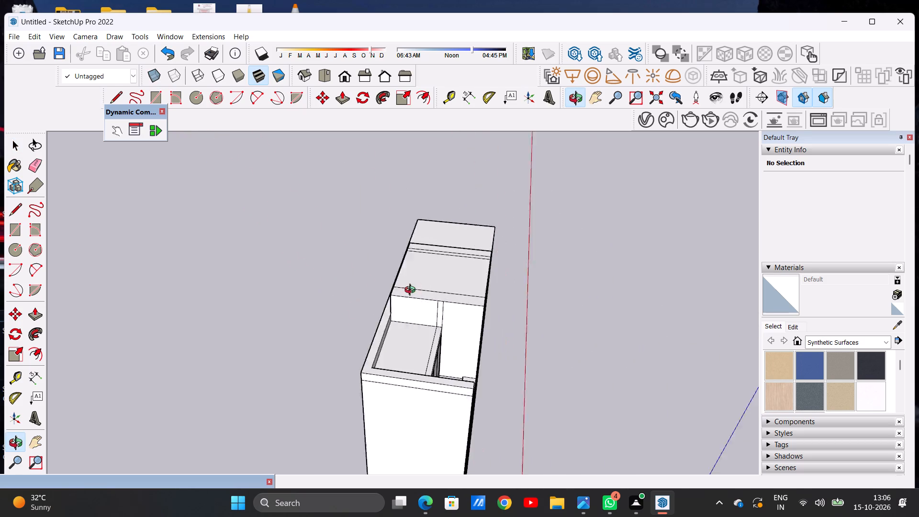
{"action": "middle_click_drag", "start_coordinate": [412, 291], "coordinate": [220, 288]}
{"action": "scroll", "coordinate": [492, 299], "scroll_direction": "down", "scroll_amount": 4}
{"action": "middle_click_drag", "start_coordinate": [507, 320], "coordinate": [413, 279]}
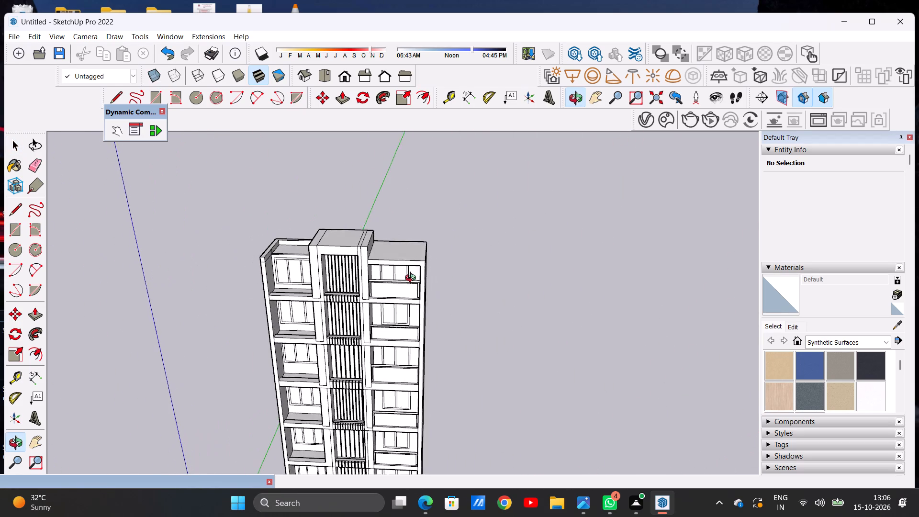
{"action": "middle_click_drag", "start_coordinate": [413, 279], "coordinate": [418, 269]}
Erase the two vertical lines on the central core's side face, just above the left wing's roof.
{"action": "scroll", "coordinate": [292, 264], "scroll_direction": "up", "scroll_amount": 6}
{"action": "middle_click_drag", "start_coordinate": [247, 258], "coordinate": [373, 286]}
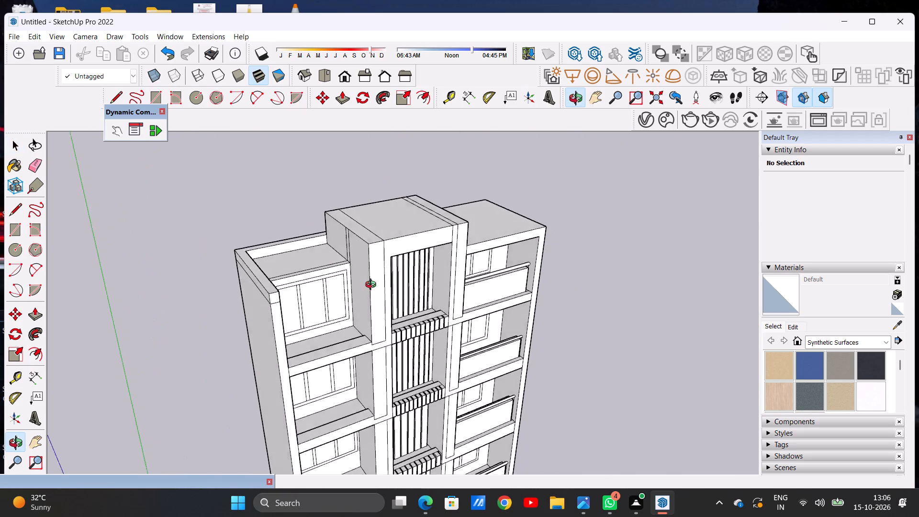
{"action": "middle_click_drag", "start_coordinate": [373, 286], "coordinate": [374, 290]}
{"action": "scroll", "coordinate": [332, 260], "scroll_direction": "up", "scroll_amount": 7}
{"action": "scroll", "coordinate": [379, 225], "scroll_direction": "up", "scroll_amount": 4}
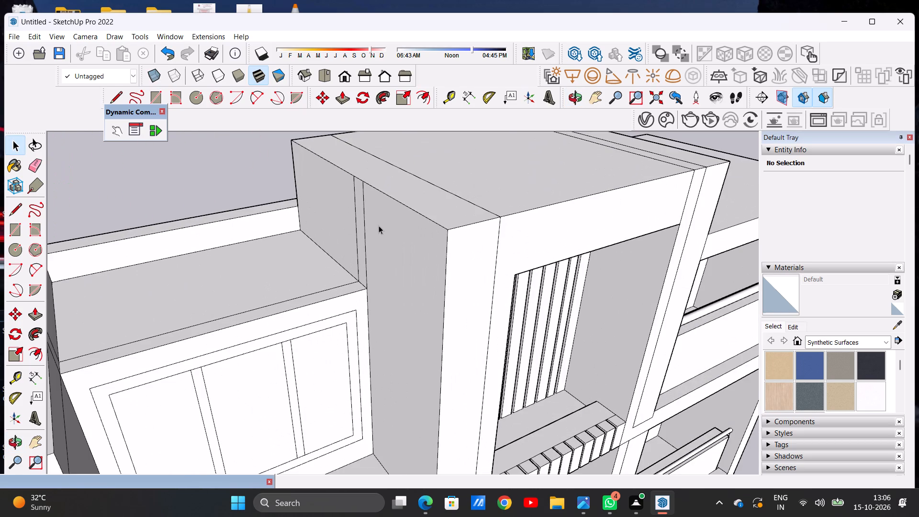
{"action": "key", "text": "e"}
{"action": "scroll", "coordinate": [374, 224], "scroll_direction": "up", "scroll_amount": 6}
{"action": "left_click_drag", "start_coordinate": [340, 202], "coordinate": [358, 210]}
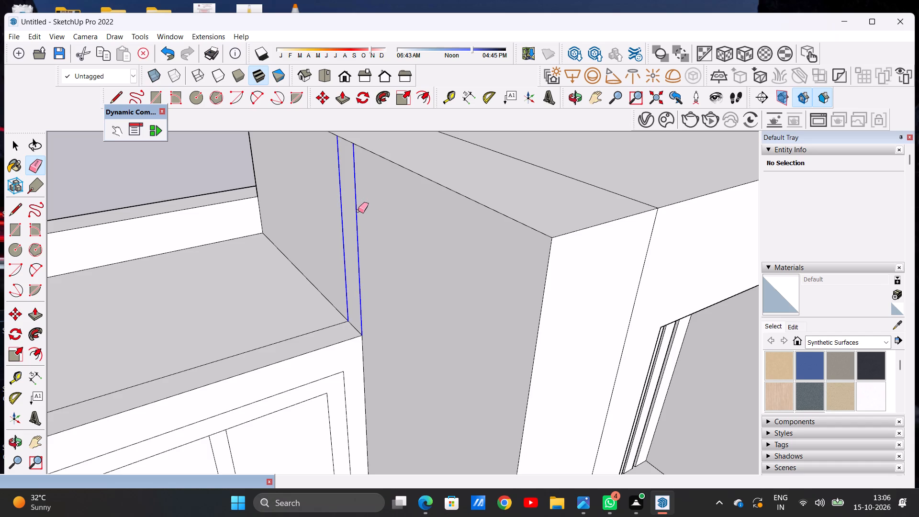
{"action": "key", "text": "space"}
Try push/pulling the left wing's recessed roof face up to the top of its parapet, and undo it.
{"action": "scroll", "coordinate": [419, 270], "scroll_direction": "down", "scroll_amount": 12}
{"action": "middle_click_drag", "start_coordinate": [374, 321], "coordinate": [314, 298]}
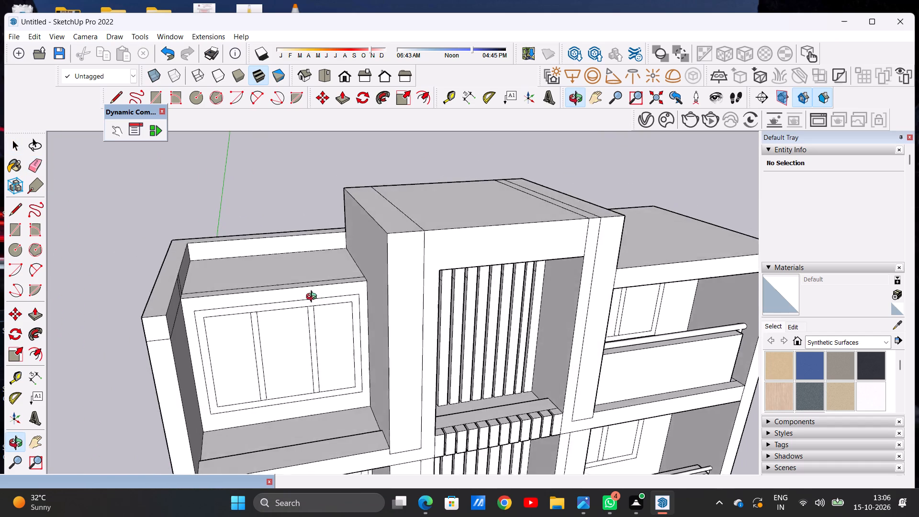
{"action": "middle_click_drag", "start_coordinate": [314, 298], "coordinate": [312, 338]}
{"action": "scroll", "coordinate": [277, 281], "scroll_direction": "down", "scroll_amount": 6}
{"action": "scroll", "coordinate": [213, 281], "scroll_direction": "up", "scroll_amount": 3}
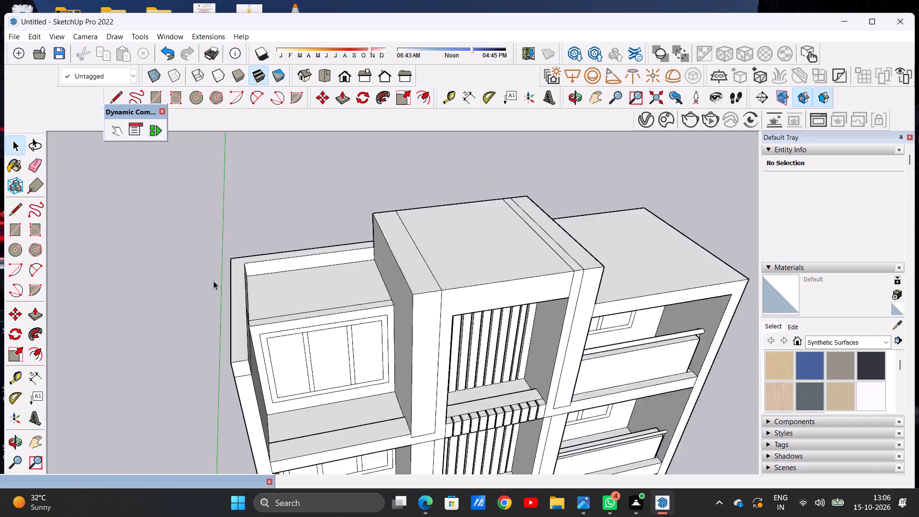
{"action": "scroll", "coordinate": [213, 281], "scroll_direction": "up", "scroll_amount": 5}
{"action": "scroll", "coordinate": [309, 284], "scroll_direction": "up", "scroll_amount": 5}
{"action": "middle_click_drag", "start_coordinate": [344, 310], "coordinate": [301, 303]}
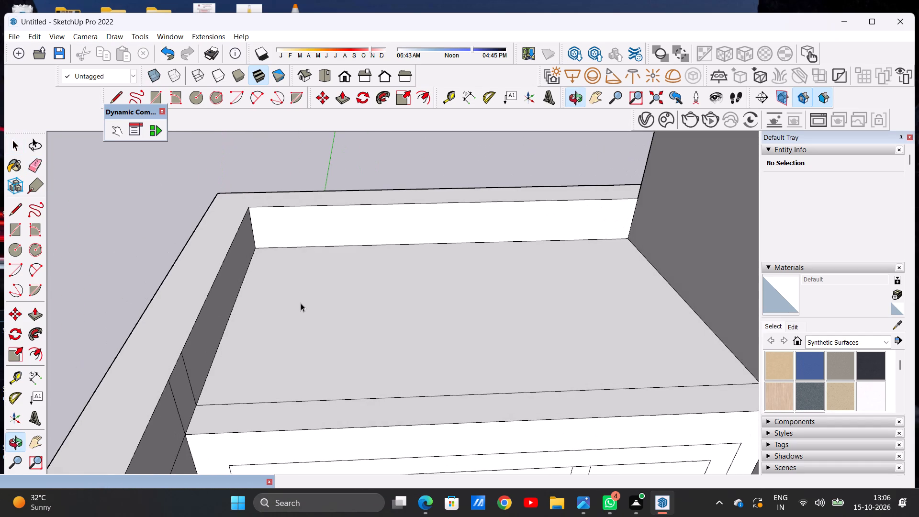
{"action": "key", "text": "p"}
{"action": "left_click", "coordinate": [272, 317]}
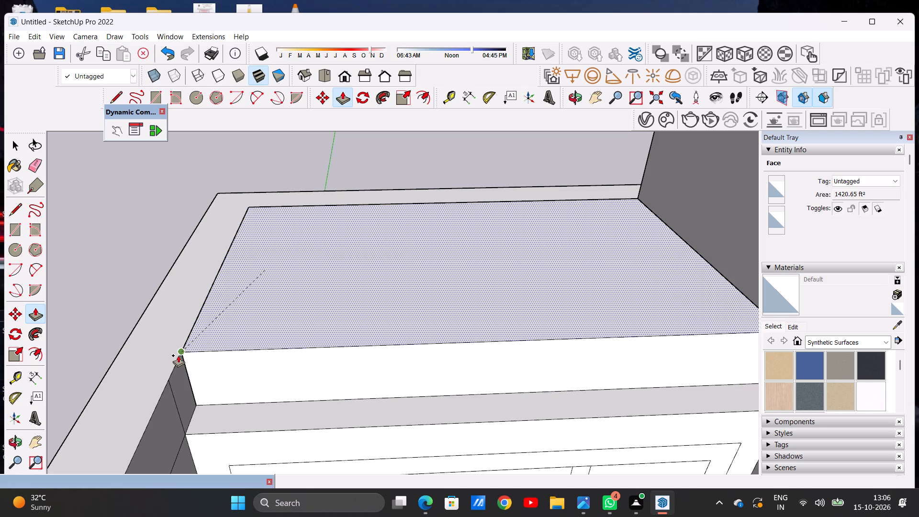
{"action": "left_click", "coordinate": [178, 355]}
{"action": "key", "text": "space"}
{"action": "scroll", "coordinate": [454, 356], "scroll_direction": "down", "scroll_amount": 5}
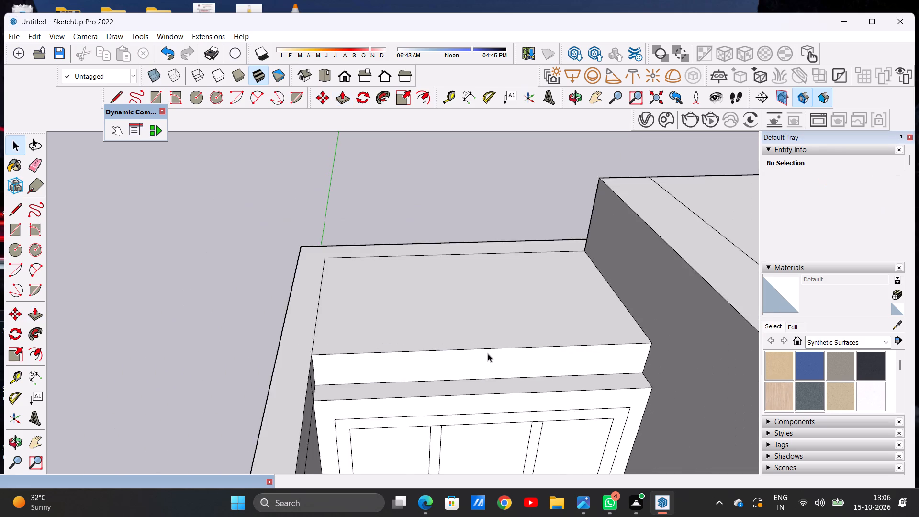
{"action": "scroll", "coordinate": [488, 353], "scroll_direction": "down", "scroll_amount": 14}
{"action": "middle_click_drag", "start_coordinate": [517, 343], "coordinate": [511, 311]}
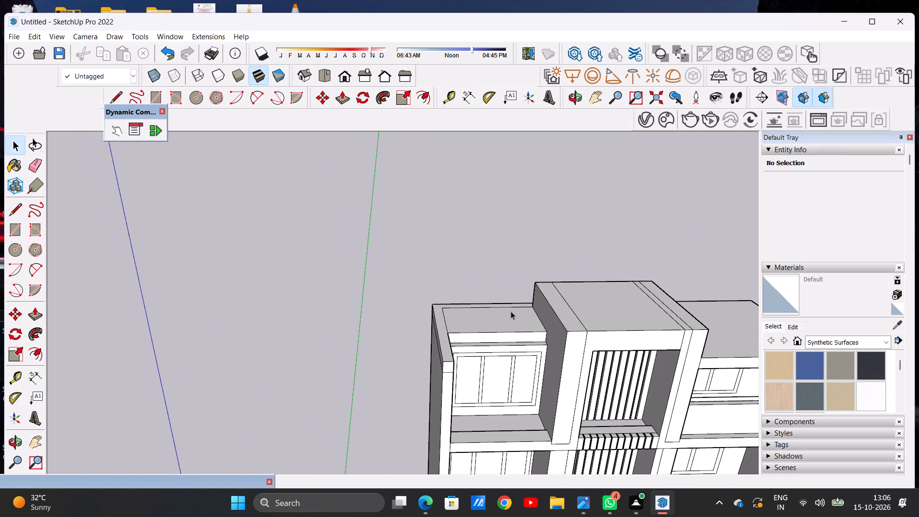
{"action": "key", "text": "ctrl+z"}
Examine the left wing's recessed roof, parapet and open top-floor balcony from above and from the front.
{"action": "scroll", "coordinate": [504, 351], "scroll_direction": "down", "scroll_amount": 4}
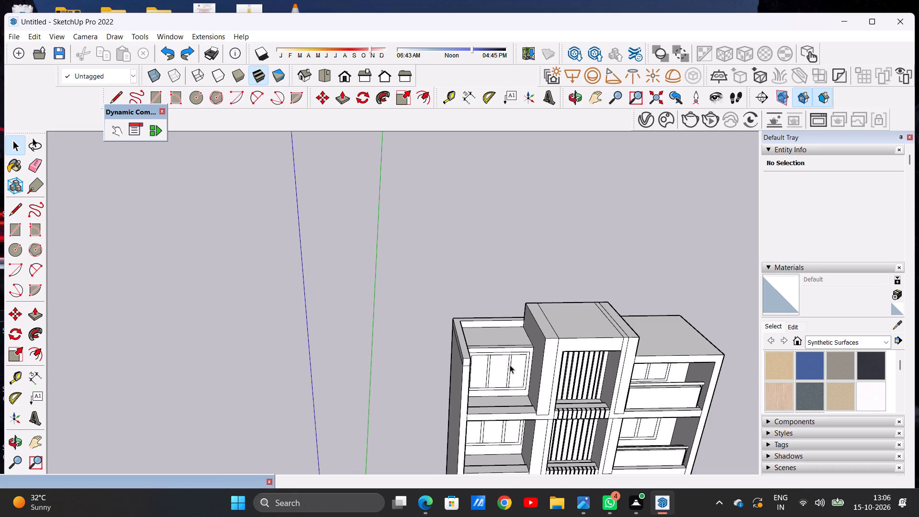
{"action": "middle_click_drag", "start_coordinate": [507, 362], "coordinate": [488, 317]}
{"action": "scroll", "coordinate": [509, 337], "scroll_direction": "up", "scroll_amount": 3}
{"action": "scroll", "coordinate": [509, 337], "scroll_direction": "down", "scroll_amount": 1}
{"action": "scroll", "coordinate": [509, 337], "scroll_direction": "up", "scroll_amount": 4}
{"action": "middle_click_drag", "start_coordinate": [425, 343], "coordinate": [499, 393]}
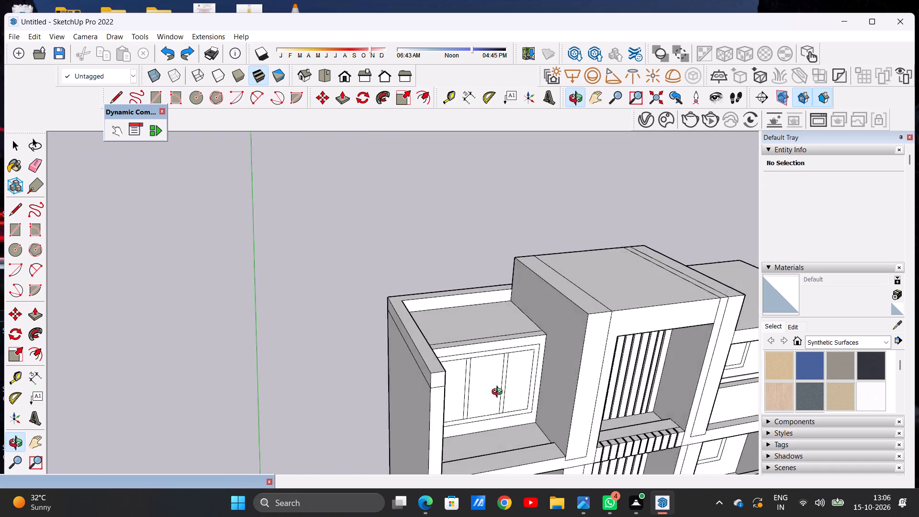
{"action": "middle_click_drag", "start_coordinate": [499, 393], "coordinate": [515, 398]}
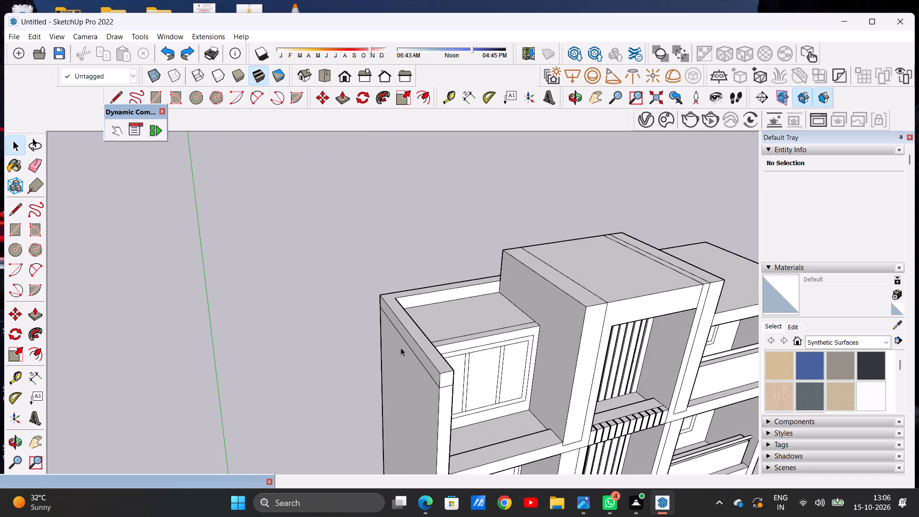
{"action": "scroll", "coordinate": [386, 347], "scroll_direction": "down", "scroll_amount": 5}
{"action": "middle_click_drag", "start_coordinate": [446, 364], "coordinate": [445, 363]}
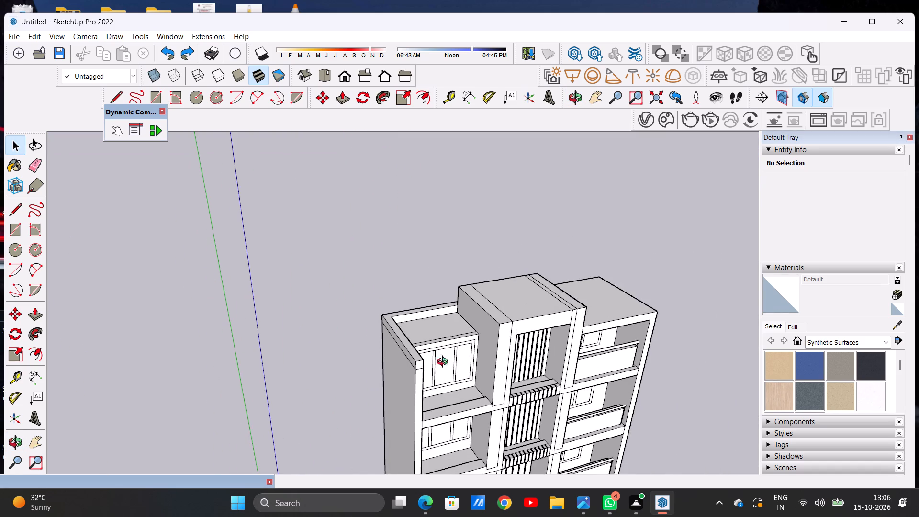
{"action": "middle_click_drag", "start_coordinate": [445, 363], "coordinate": [363, 302]}
{"action": "scroll", "coordinate": [382, 304], "scroll_direction": "up", "scroll_amount": 7}
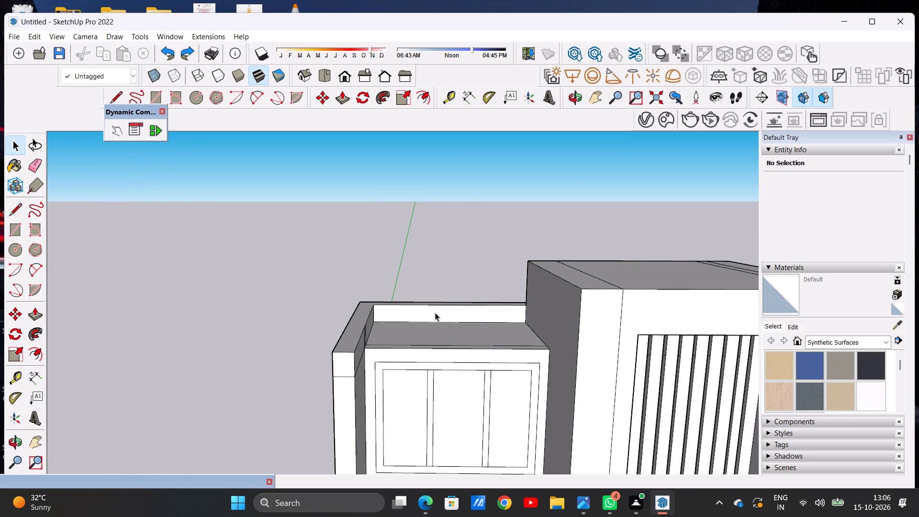
{"action": "scroll", "coordinate": [407, 330], "scroll_direction": "down", "scroll_amount": 2}
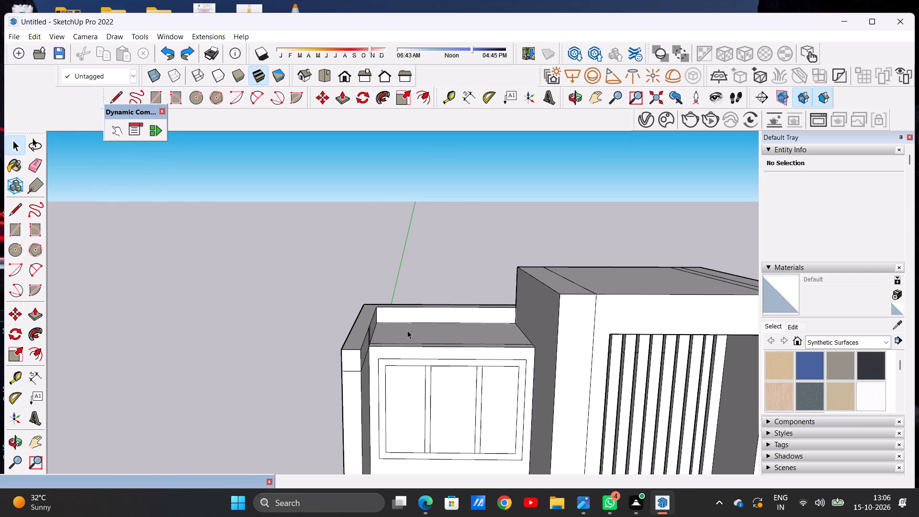
Erase the two vertical lines on the inner face of the left wing's outer parapet, beside the top-floor window wall.
{"action": "scroll", "coordinate": [407, 331], "scroll_direction": "up", "scroll_amount": 6}
{"action": "middle_click_drag", "start_coordinate": [466, 335], "coordinate": [354, 344]}
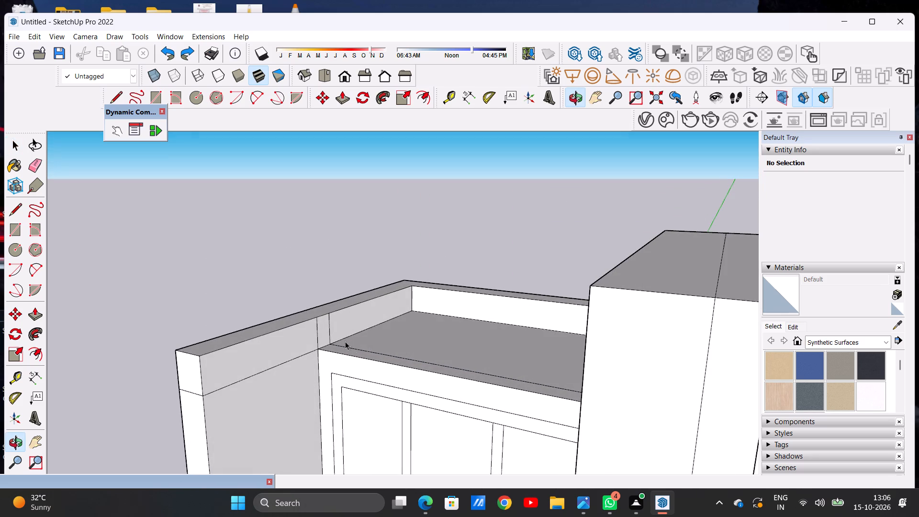
{"action": "scroll", "coordinate": [331, 339], "scroll_direction": "up", "scroll_amount": 7}
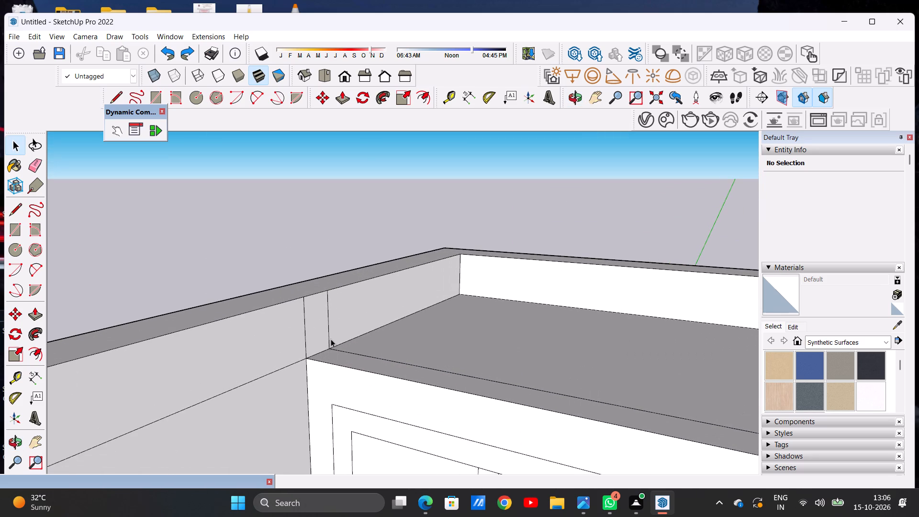
{"action": "key", "text": "e"}
{"action": "scroll", "coordinate": [329, 338], "scroll_direction": "up", "scroll_amount": 10}
{"action": "left_click_drag", "start_coordinate": [246, 318], "coordinate": [274, 316]}
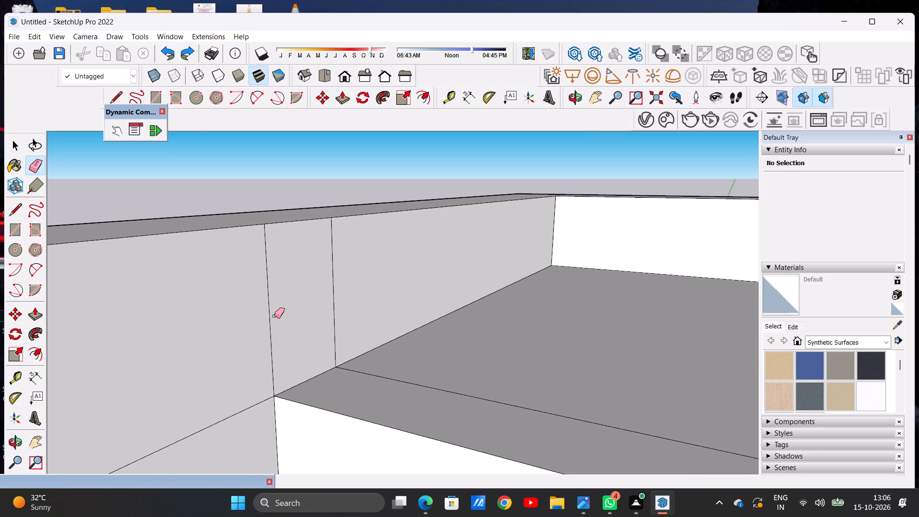
{"action": "left_click_drag", "start_coordinate": [274, 316], "coordinate": [293, 307]}
{"action": "left_click_drag", "start_coordinate": [275, 303], "coordinate": [242, 312]}
{"action": "left_click_drag", "start_coordinate": [344, 269], "coordinate": [304, 274]}
{"action": "key", "text": "space"}
Push/pull the left wing's rear parapet inner face forward to the outer side wall's front edge, roofing over the top-floor left balcony.
{"action": "scroll", "coordinate": [454, 300], "scroll_direction": "down", "scroll_amount": 19}
{"action": "middle_click_drag", "start_coordinate": [392, 286], "coordinate": [588, 303]}
{"action": "scroll", "coordinate": [366, 237], "scroll_direction": "up", "scroll_amount": 11}
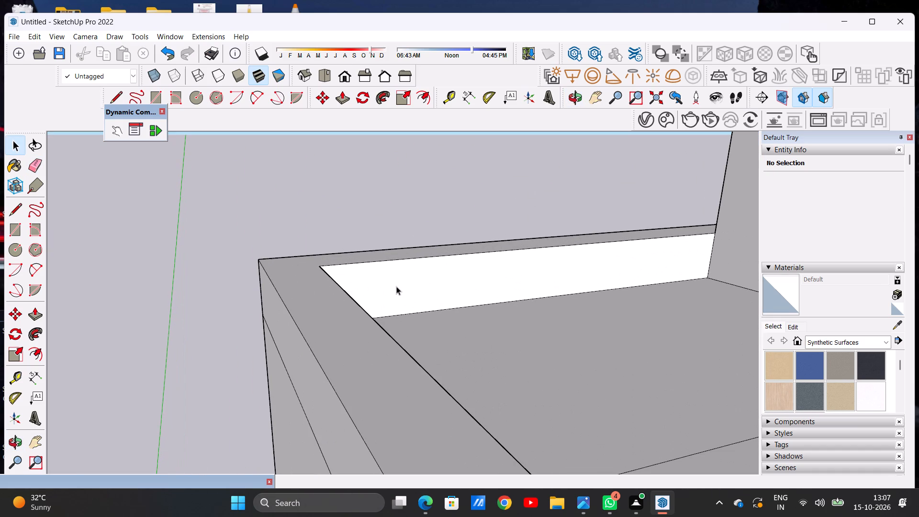
{"action": "scroll", "coordinate": [420, 279], "scroll_direction": "down", "scroll_amount": 7}
{"action": "scroll", "coordinate": [521, 273], "scroll_direction": "up", "scroll_amount": 5}
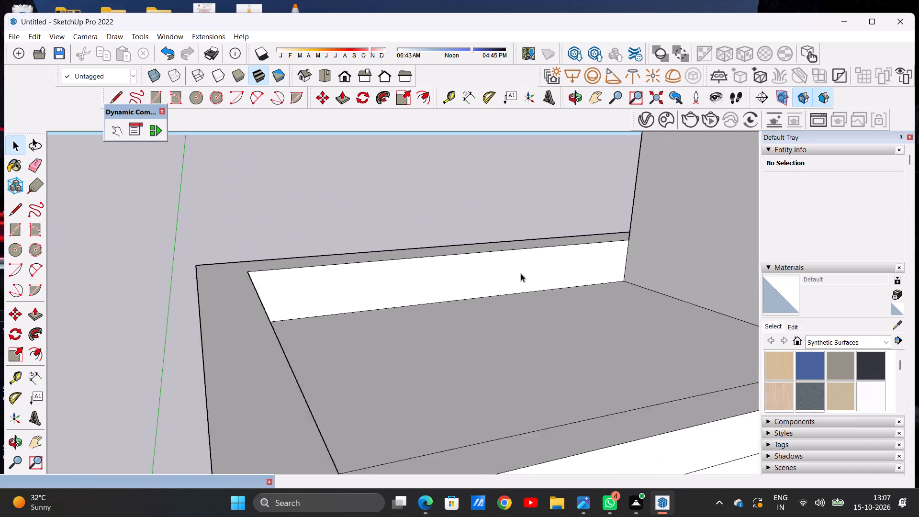
{"action": "scroll", "coordinate": [521, 273], "scroll_direction": "up", "scroll_amount": 2}
{"action": "key", "text": "p"}
{"action": "left_click", "coordinate": [491, 273]}
{"action": "scroll", "coordinate": [534, 326], "scroll_direction": "down", "scroll_amount": 3}
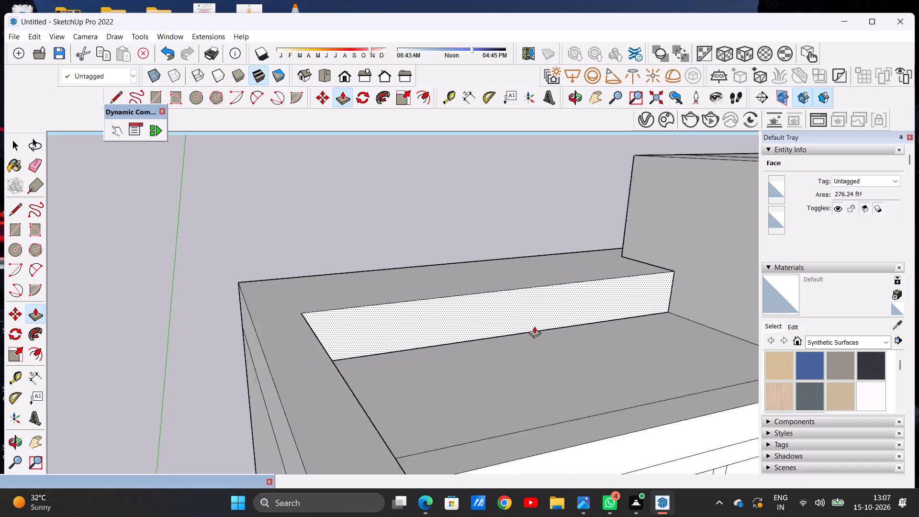
{"action": "scroll", "coordinate": [534, 326], "scroll_direction": "down", "scroll_amount": 11}
{"action": "middle_click_drag", "start_coordinate": [602, 371], "coordinate": [500, 320]}
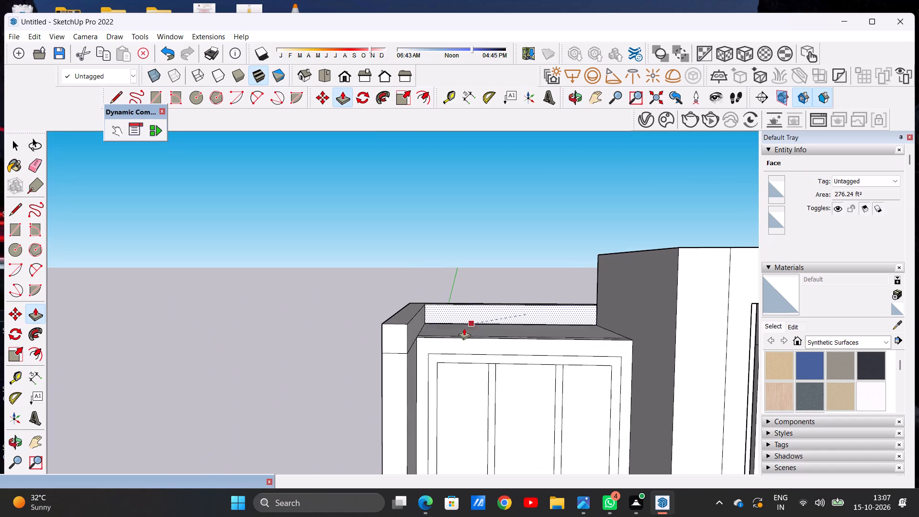
{"action": "left_click", "coordinate": [408, 348]}
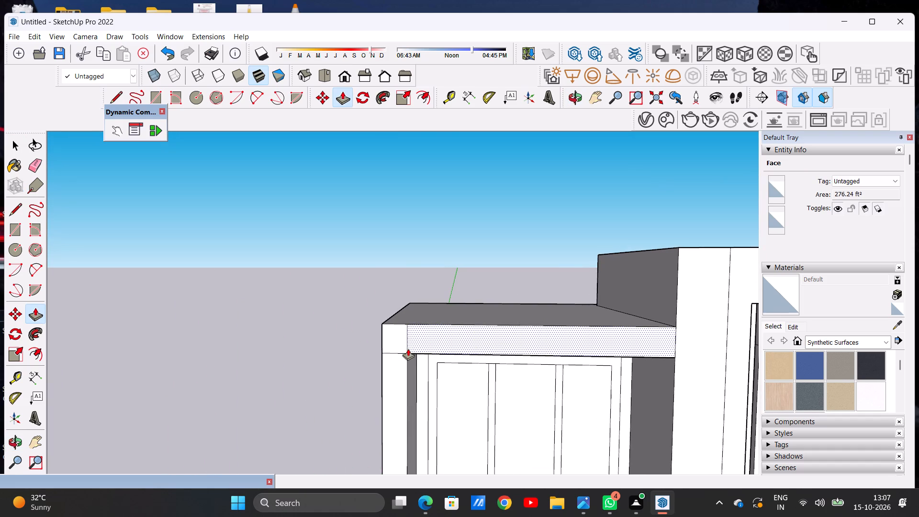
{"action": "key", "text": "space"}
{"action": "scroll", "coordinate": [465, 355], "scroll_direction": "down", "scroll_amount": 16}
{"action": "middle_click_drag", "start_coordinate": [589, 325], "coordinate": [551, 334]}
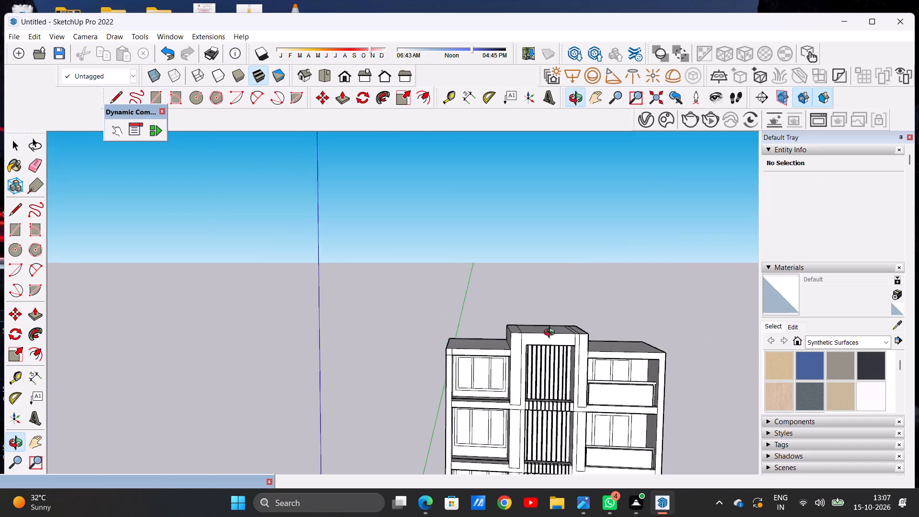
Erase the leftover vertical lines and inner rectangular outline on the rear face of the raised central core.
{"action": "middle_click_drag", "start_coordinate": [551, 334], "coordinate": [539, 377]}
{"action": "scroll", "coordinate": [455, 372], "scroll_direction": "down", "scroll_amount": 5}
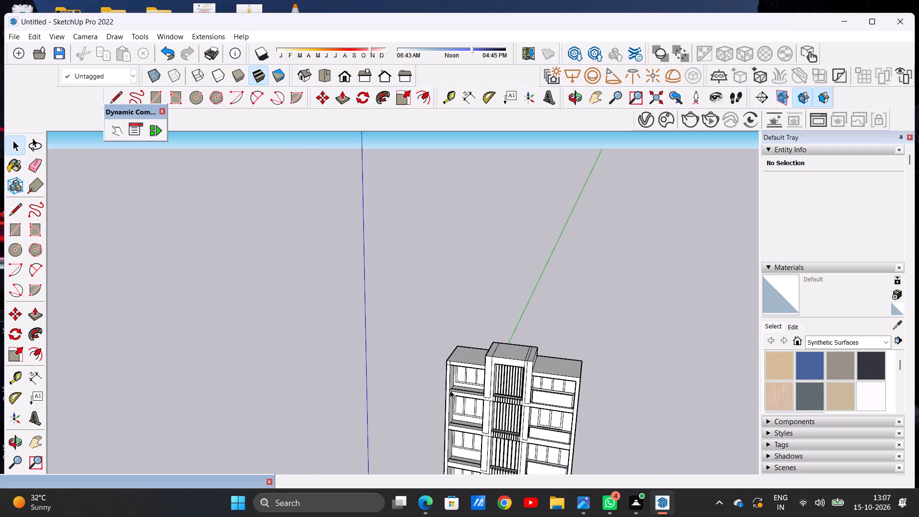
{"action": "middle_click_drag", "start_coordinate": [459, 392], "coordinate": [504, 337]}
{"action": "scroll", "coordinate": [495, 351], "scroll_direction": "up", "scroll_amount": 4}
{"action": "scroll", "coordinate": [495, 351], "scroll_direction": "down", "scroll_amount": 1}
{"action": "scroll", "coordinate": [494, 351], "scroll_direction": "up", "scroll_amount": 4}
{"action": "scroll", "coordinate": [572, 343], "scroll_direction": "up", "scroll_amount": 1}
{"action": "middle_click_drag", "start_coordinate": [572, 343], "coordinate": [277, 400]}
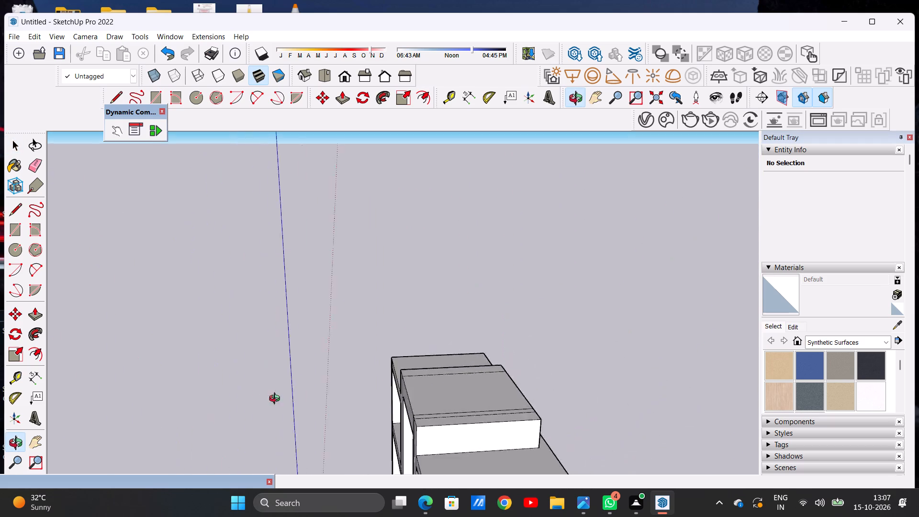
{"action": "middle_click_drag", "start_coordinate": [277, 400], "coordinate": [185, 360]}
{"action": "scroll", "coordinate": [381, 371], "scroll_direction": "down", "scroll_amount": 5}
{"action": "middle_click_drag", "start_coordinate": [402, 376], "coordinate": [299, 415]}
{"action": "scroll", "coordinate": [425, 390], "scroll_direction": "up", "scroll_amount": 3}
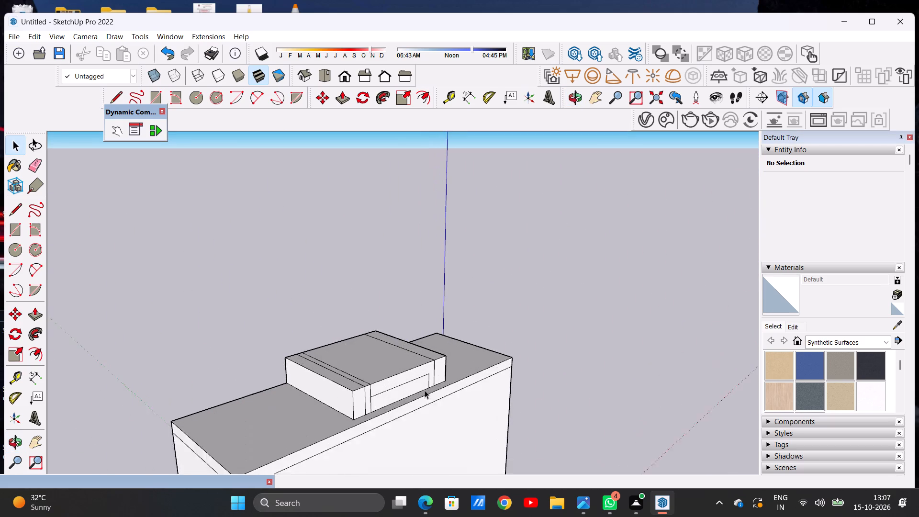
{"action": "scroll", "coordinate": [425, 390], "scroll_direction": "up", "scroll_amount": 3}
{"action": "scroll", "coordinate": [348, 392], "scroll_direction": "up", "scroll_amount": 1}
{"action": "scroll", "coordinate": [345, 393], "scroll_direction": "down", "scroll_amount": 1}
{"action": "scroll", "coordinate": [342, 393], "scroll_direction": "up", "scroll_amount": 8}
{"action": "key", "text": "e"}
{"action": "scroll", "coordinate": [347, 410], "scroll_direction": "up", "scroll_amount": 7}
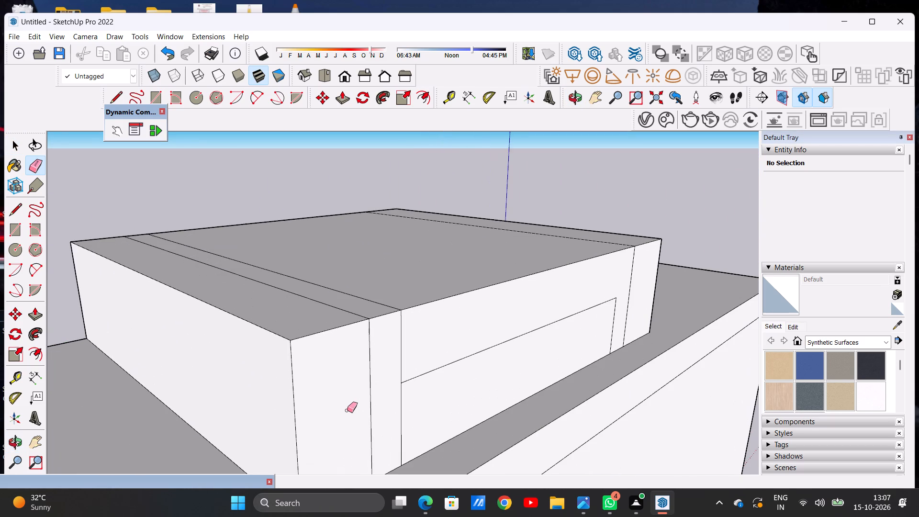
{"action": "left_click_drag", "start_coordinate": [347, 409], "coordinate": [413, 365]}
{"action": "left_click_drag", "start_coordinate": [435, 346], "coordinate": [381, 415]}
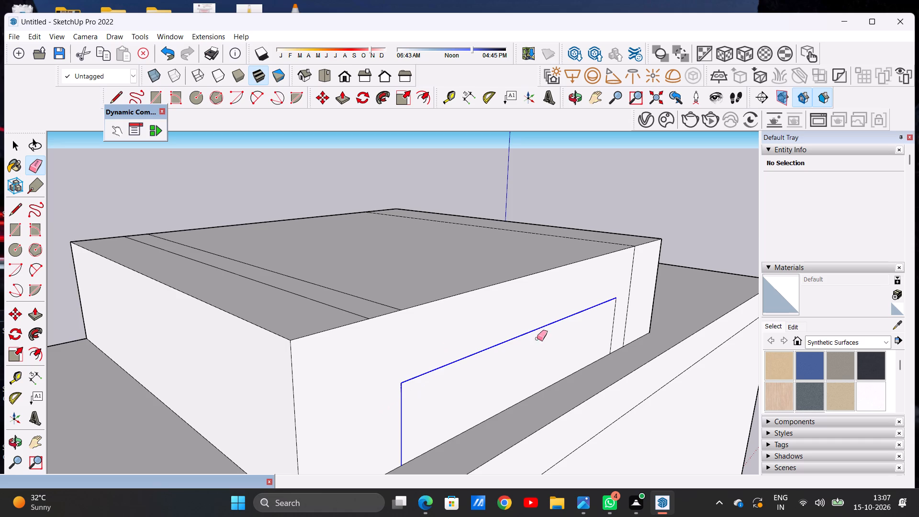
{"action": "left_click_drag", "start_coordinate": [634, 292], "coordinate": [596, 319]}
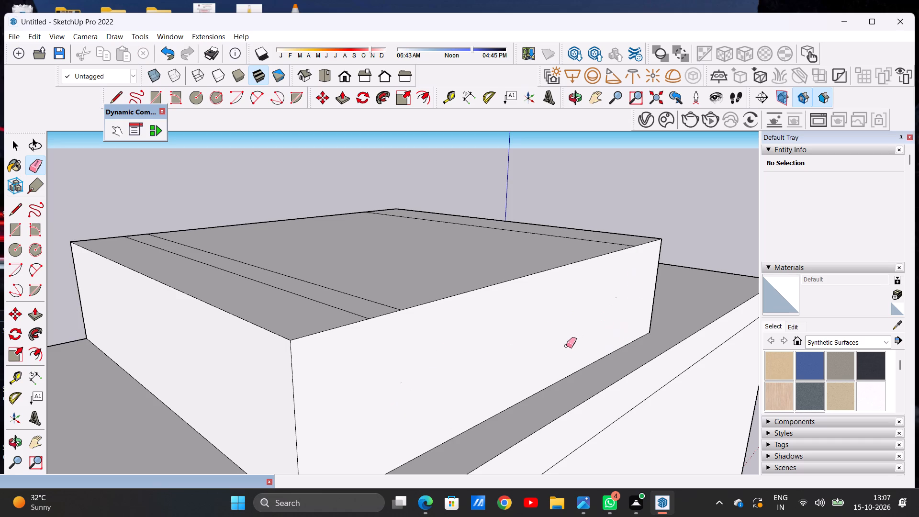
{"action": "key", "text": "space"}
Push/pull the raised central core's rear face back until it is flush with the wing roofs' rear edge.
{"action": "scroll", "coordinate": [496, 337], "scroll_direction": "down", "scroll_amount": 15}
{"action": "middle_click_drag", "start_coordinate": [395, 339], "coordinate": [490, 338]}
{"action": "middle_click_drag", "start_coordinate": [301, 312], "coordinate": [302, 312]}
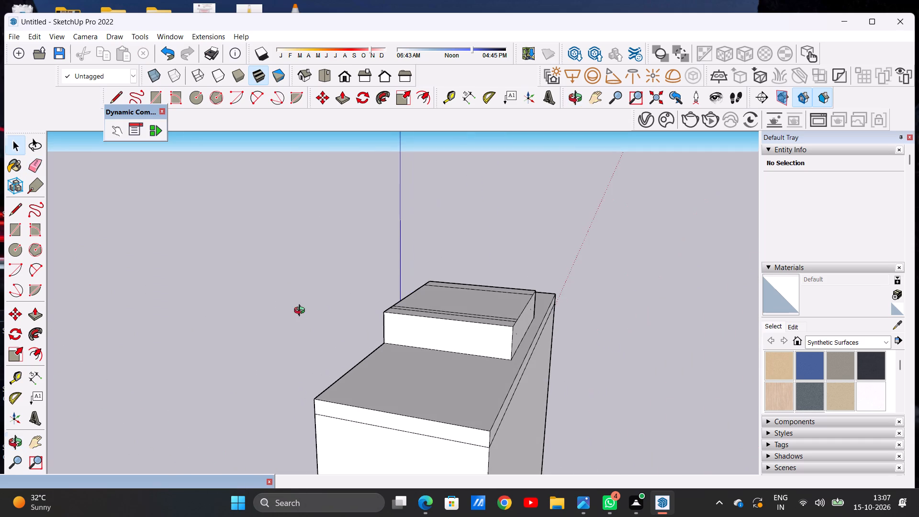
{"action": "middle_click_drag", "start_coordinate": [302, 312], "coordinate": [518, 294]}
{"action": "scroll", "coordinate": [401, 366], "scroll_direction": "up", "scroll_amount": 7}
{"action": "scroll", "coordinate": [484, 340], "scroll_direction": "down", "scroll_amount": 14}
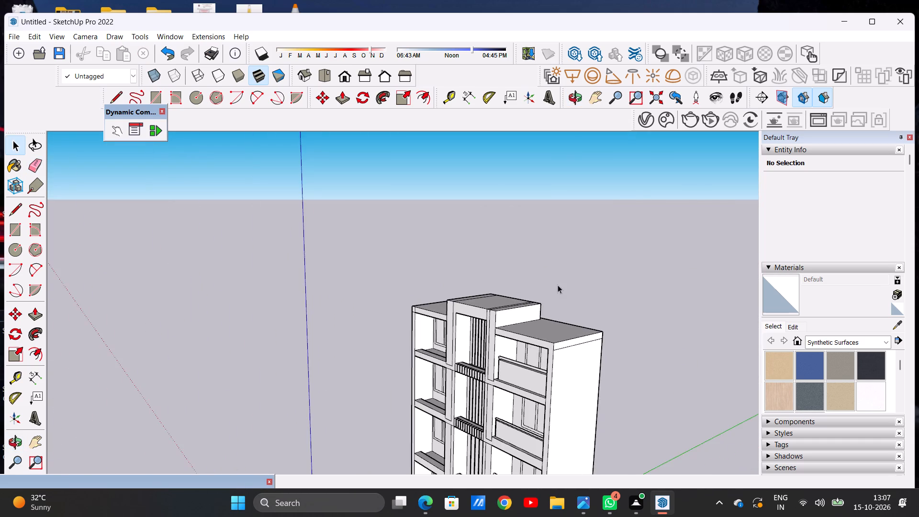
{"action": "middle_click_drag", "start_coordinate": [524, 292], "coordinate": [332, 316]}
{"action": "scroll", "coordinate": [498, 321], "scroll_direction": "up", "scroll_amount": 7}
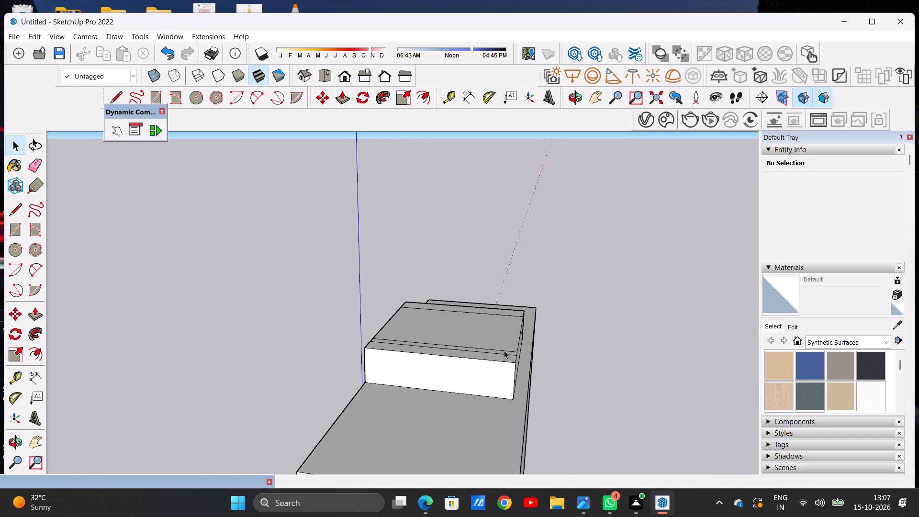
{"action": "scroll", "coordinate": [504, 350], "scroll_direction": "up", "scroll_amount": 3}
{"action": "middle_click_drag", "start_coordinate": [494, 377], "coordinate": [444, 378]}
{"action": "key", "text": "p"}
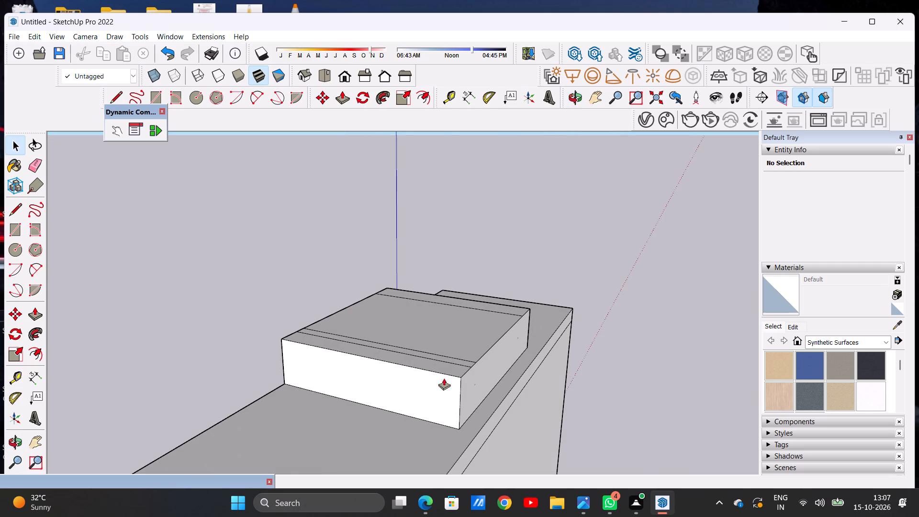
{"action": "scroll", "coordinate": [479, 384], "scroll_direction": "up", "scroll_amount": 4}
{"action": "left_click", "coordinate": [449, 382]}
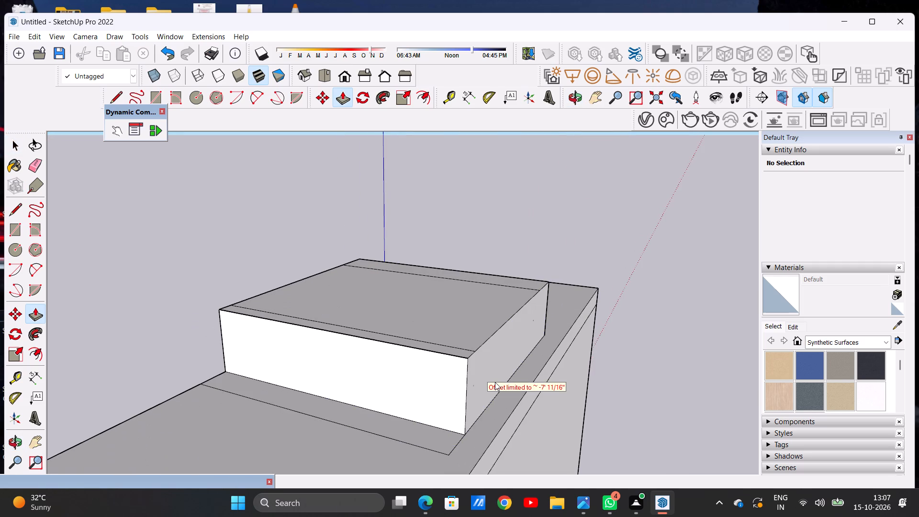
{"action": "key", "text": "space"}
{"action": "key", "text": "p"}
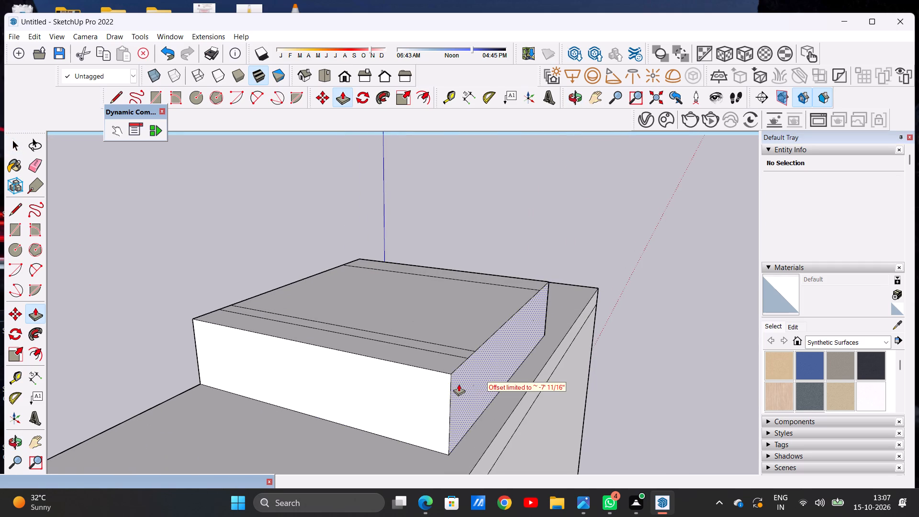
{"action": "left_click", "coordinate": [459, 384]}
{"action": "scroll", "coordinate": [510, 377], "scroll_direction": "down", "scroll_amount": 11}
{"action": "scroll", "coordinate": [501, 414], "scroll_direction": "up", "scroll_amount": 5}
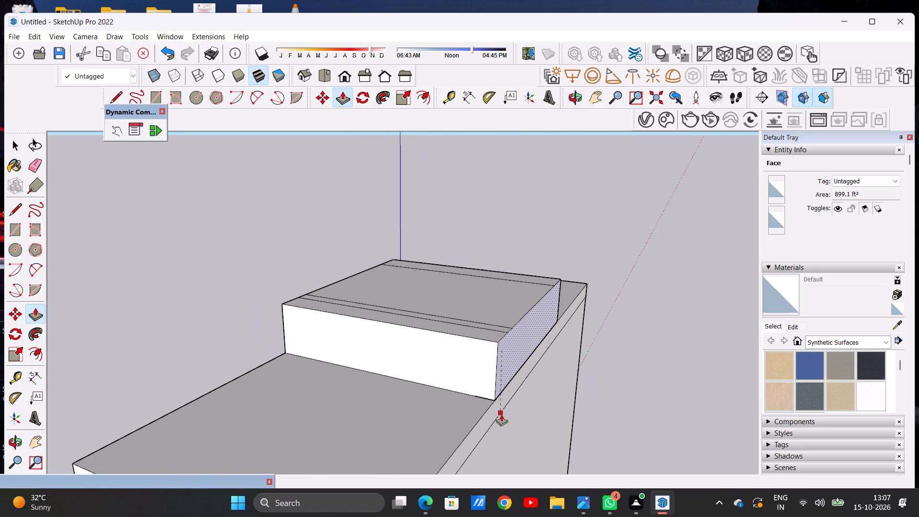
{"action": "scroll", "coordinate": [501, 414], "scroll_direction": "up", "scroll_amount": 6}
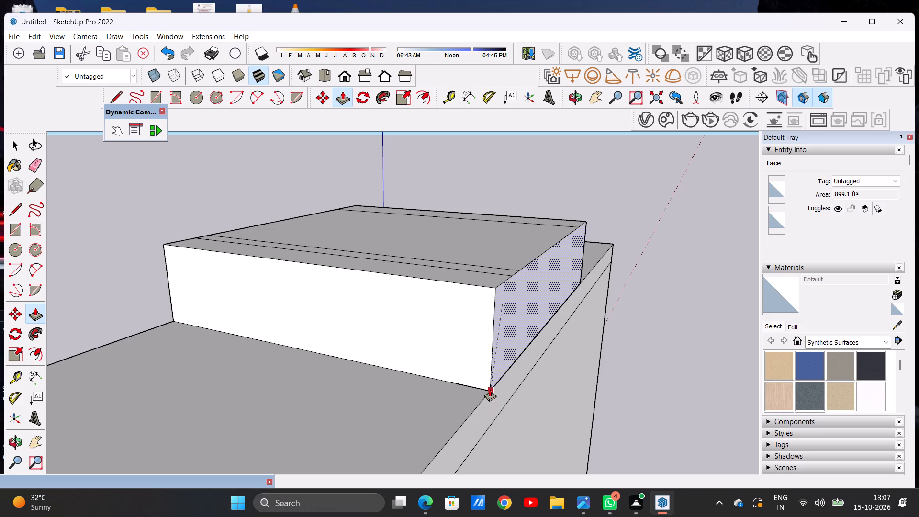
{"action": "left_click", "coordinate": [490, 389]}
{"action": "key", "text": "space"}
Push/pull the wide middle panel of the central core's roof slightly upward above its side strips.
{"action": "scroll", "coordinate": [494, 383], "scroll_direction": "down", "scroll_amount": 13}
{"action": "middle_click_drag", "start_coordinate": [384, 376], "coordinate": [478, 371]}
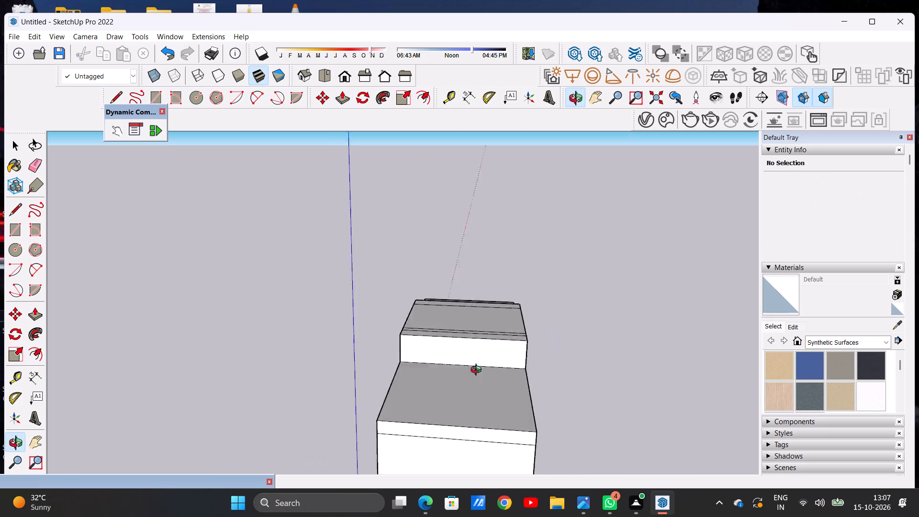
{"action": "middle_click_drag", "start_coordinate": [478, 371], "coordinate": [536, 359]}
{"action": "middle_click_drag", "start_coordinate": [358, 362], "coordinate": [541, 336]}
{"action": "middle_click_drag", "start_coordinate": [325, 341], "coordinate": [452, 320]}
{"action": "scroll", "coordinate": [455, 326], "scroll_direction": "down", "scroll_amount": 5}
{"action": "middle_click_drag", "start_coordinate": [434, 327], "coordinate": [424, 388]}
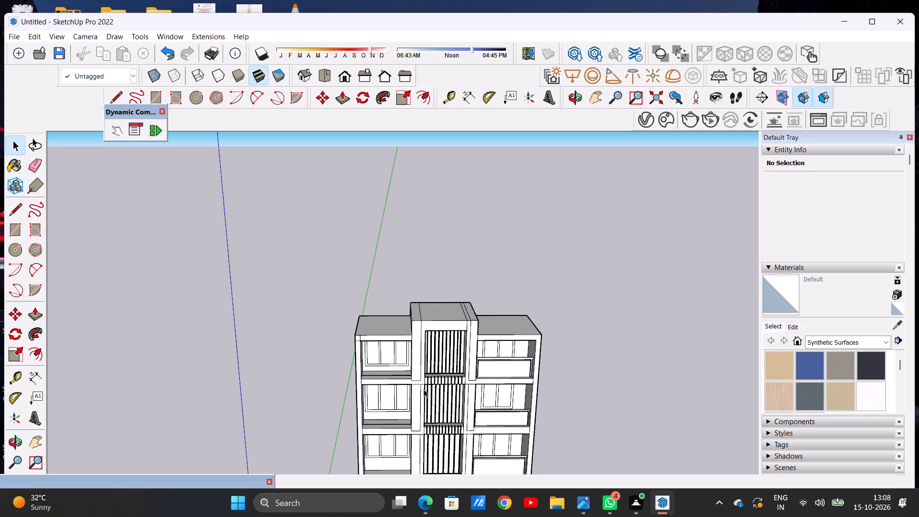
{"action": "scroll", "coordinate": [382, 353], "scroll_direction": "down", "scroll_amount": 4}
{"action": "scroll", "coordinate": [398, 331], "scroll_direction": "up", "scroll_amount": 3}
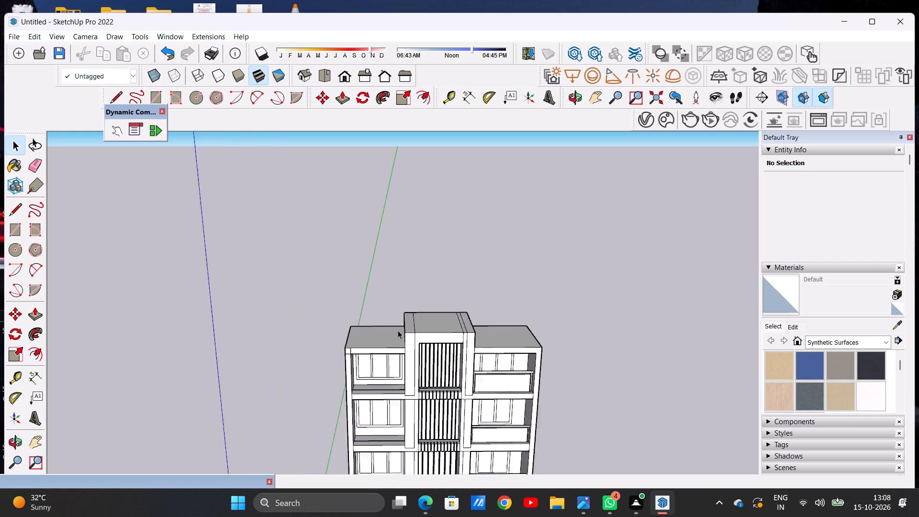
{"action": "scroll", "coordinate": [398, 330], "scroll_direction": "up", "scroll_amount": 13}
{"action": "scroll", "coordinate": [425, 323], "scroll_direction": "down", "scroll_amount": 6}
{"action": "middle_click_drag", "start_coordinate": [483, 309], "coordinate": [419, 357]}
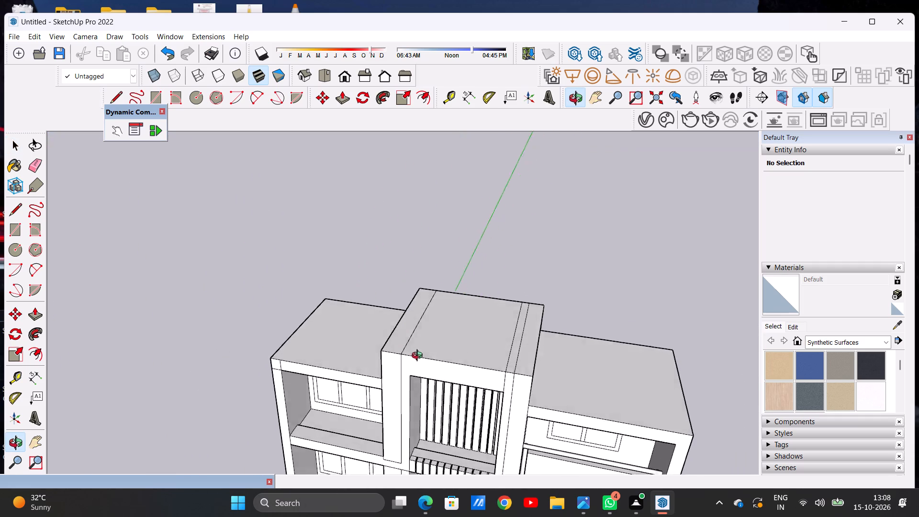
{"action": "middle_click_drag", "start_coordinate": [419, 357], "coordinate": [425, 362]}
{"action": "scroll", "coordinate": [461, 341], "scroll_direction": "up", "scroll_amount": 2}
{"action": "key", "text": "p"}
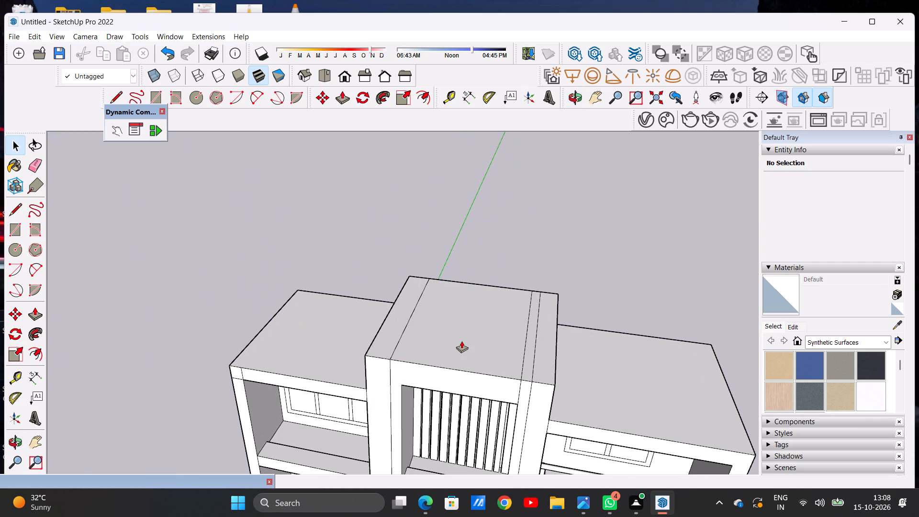
{"action": "left_click", "coordinate": [462, 355]}
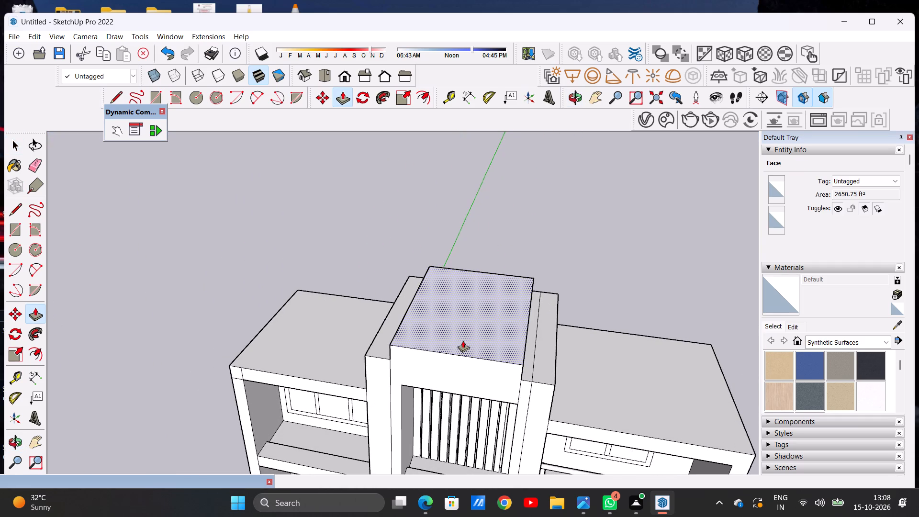
{"action": "left_click", "coordinate": [463, 340]}
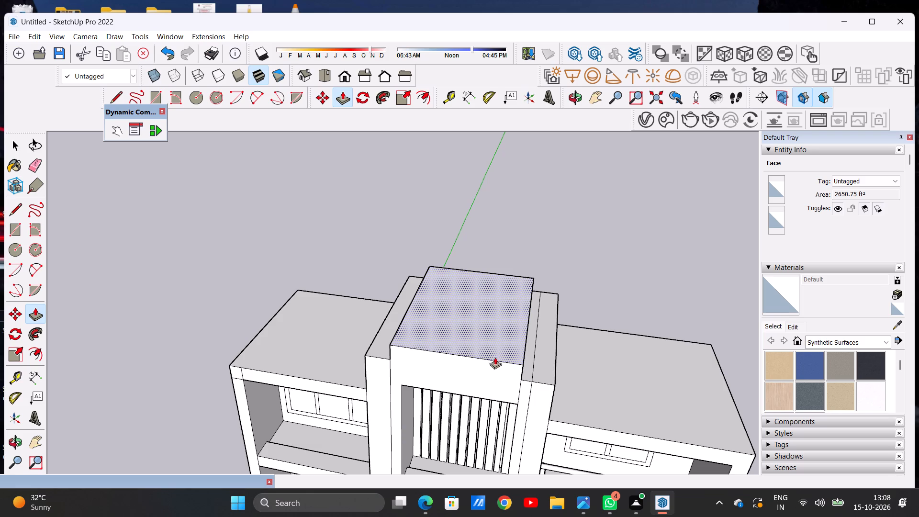
Push/pull the three narrow side strips of the core's roof up level with the raised middle panel.
{"action": "scroll", "coordinate": [534, 365], "scroll_direction": "up", "scroll_amount": 6}
{"action": "left_click", "coordinate": [519, 372]}
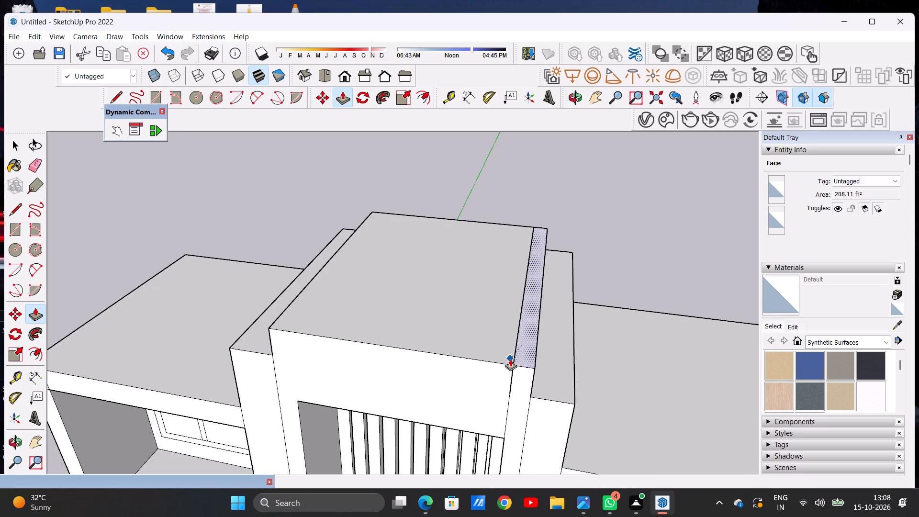
{"action": "left_click", "coordinate": [510, 359]}
{"action": "left_click", "coordinate": [551, 381]}
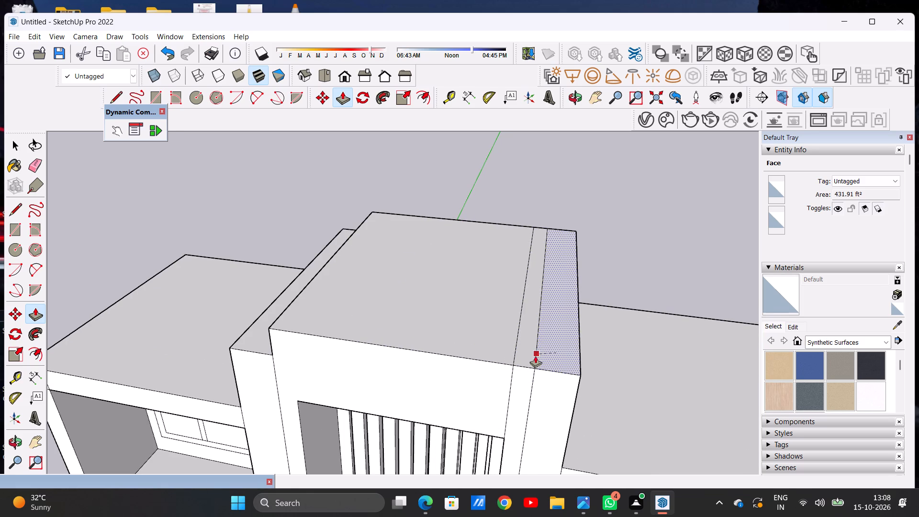
{"action": "left_click", "coordinate": [532, 367]}
{"action": "middle_click_drag", "start_coordinate": [349, 346], "coordinate": [384, 343]}
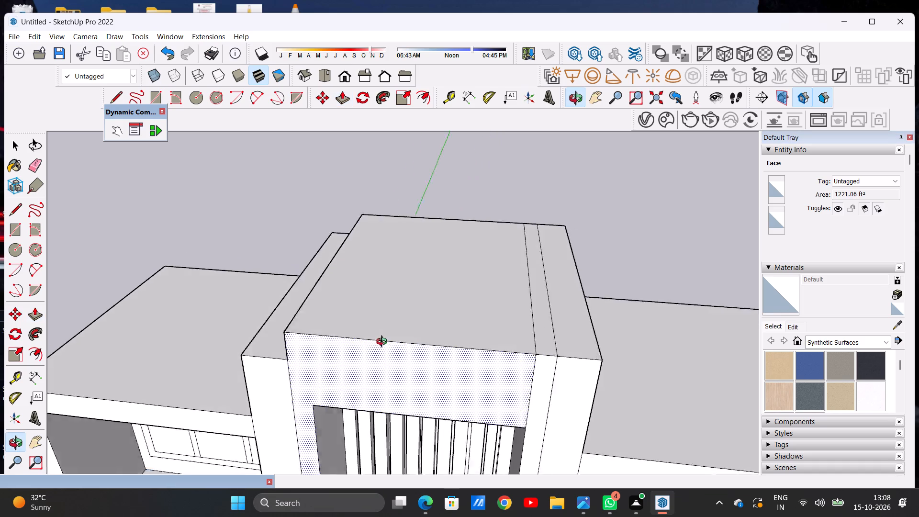
{"action": "middle_click_drag", "start_coordinate": [384, 343], "coordinate": [528, 344]}
{"action": "left_click", "coordinate": [402, 364]}
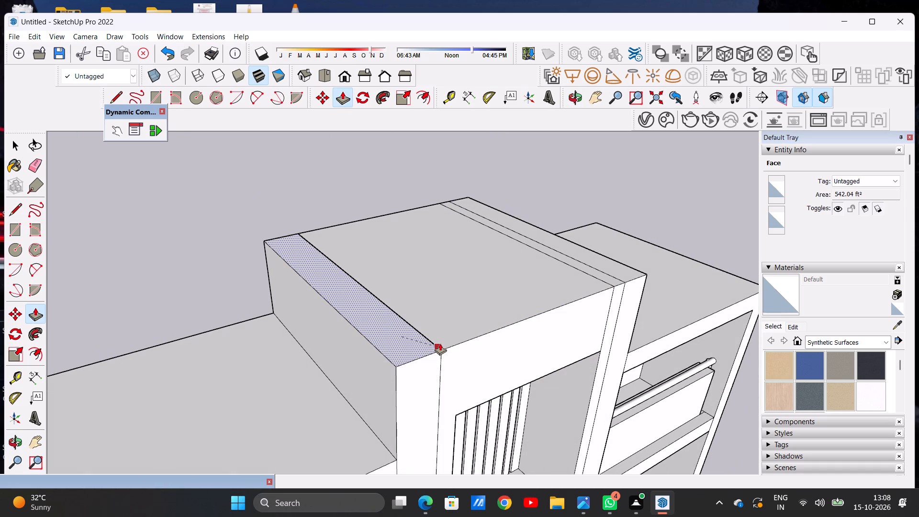
{"action": "left_click", "coordinate": [439, 348]}
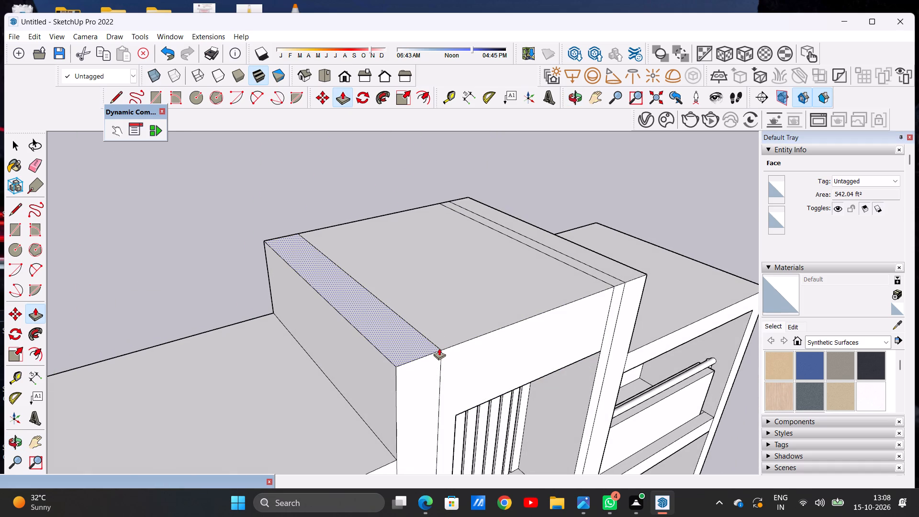
{"action": "key", "text": "space"}
Draw a vertical line from the top-floor louvre opening's upper left corner to the core's top front edge.
{"action": "scroll", "coordinate": [388, 370], "scroll_direction": "down", "scroll_amount": 20}
{"action": "scroll", "coordinate": [388, 370], "scroll_direction": "down", "scroll_amount": 4}
{"action": "middle_click_drag", "start_coordinate": [401, 404], "coordinate": [332, 360]}
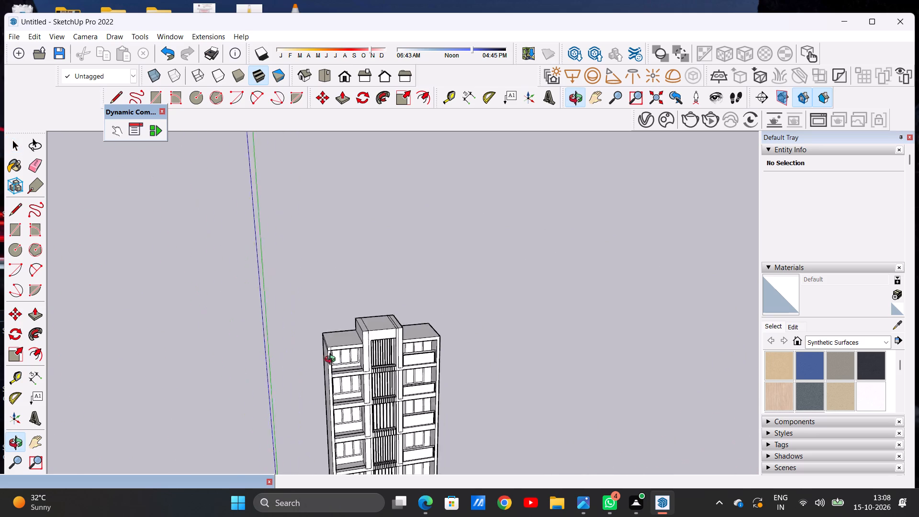
{"action": "middle_click_drag", "start_coordinate": [332, 360], "coordinate": [292, 352]}
{"action": "scroll", "coordinate": [380, 326], "scroll_direction": "up", "scroll_amount": 15}
{"action": "scroll", "coordinate": [388, 358], "scroll_direction": "down", "scroll_amount": 2}
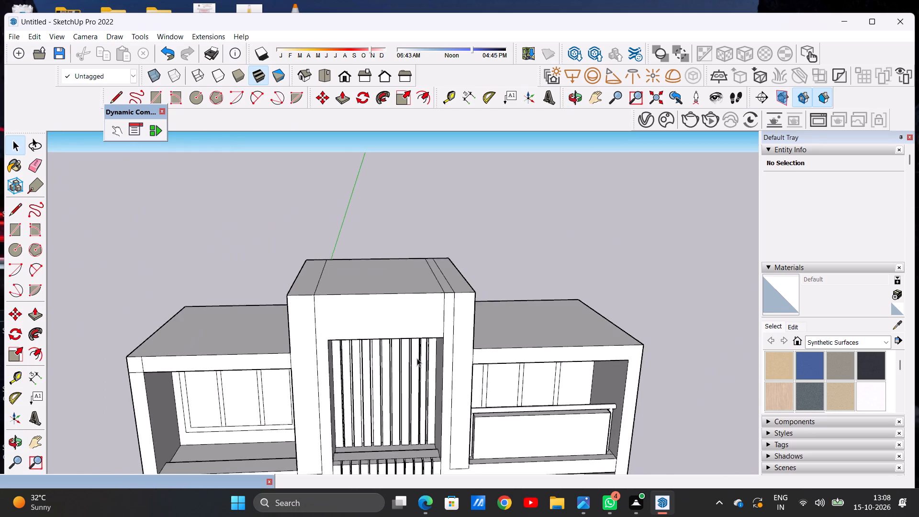
{"action": "scroll", "coordinate": [417, 358], "scroll_direction": "down", "scroll_amount": 3}
{"action": "scroll", "coordinate": [375, 348], "scroll_direction": "up", "scroll_amount": 2}
{"action": "scroll", "coordinate": [375, 348], "scroll_direction": "down", "scroll_amount": 1}
{"action": "scroll", "coordinate": [375, 348], "scroll_direction": "up", "scroll_amount": 1}
{"action": "scroll", "coordinate": [375, 348], "scroll_direction": "down", "scroll_amount": 1}
{"action": "scroll", "coordinate": [375, 348], "scroll_direction": "up", "scroll_amount": 5}
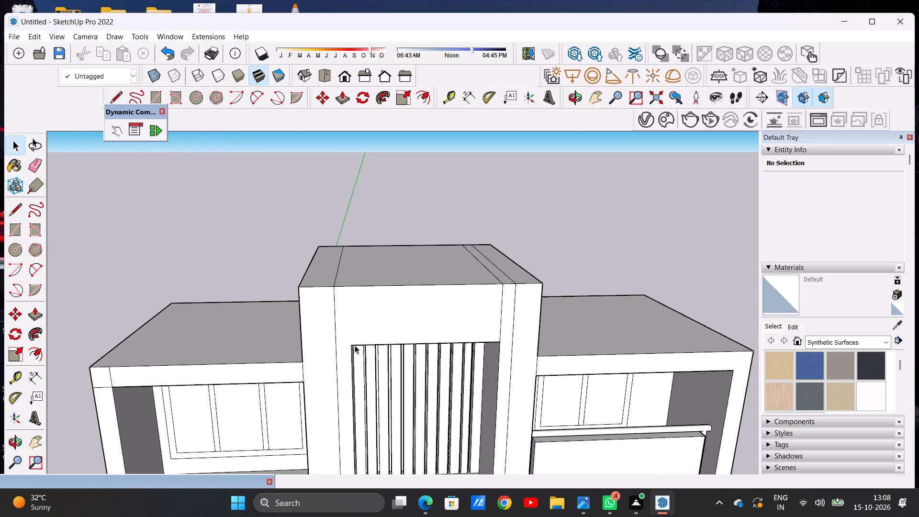
{"action": "key", "text": "l"}
{"action": "scroll", "coordinate": [355, 345], "scroll_direction": "up", "scroll_amount": 10}
{"action": "left_click", "coordinate": [346, 344]}
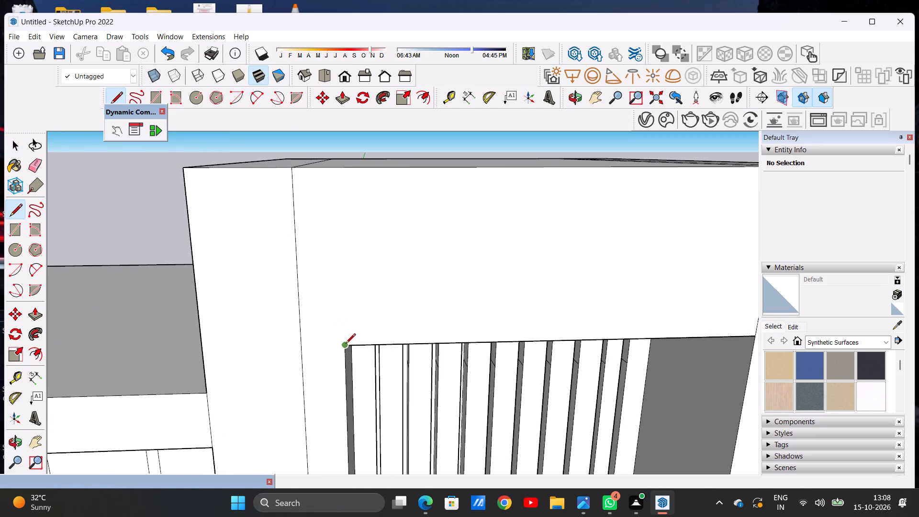
{"action": "scroll", "coordinate": [349, 295], "scroll_direction": "down", "scroll_amount": 11}
{"action": "scroll", "coordinate": [344, 261], "scroll_direction": "up", "scroll_amount": 12}
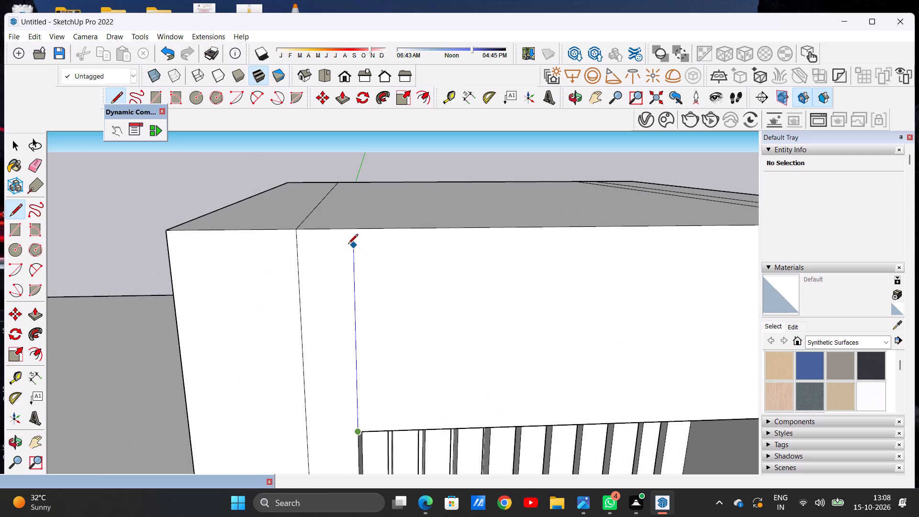
{"action": "left_click", "coordinate": [354, 227]}
{"action": "key", "text": "space"}
Erase the three front-to-back lines across the central core's roof so it forms a single face.
{"action": "scroll", "coordinate": [426, 246], "scroll_direction": "down", "scroll_amount": 17}
{"action": "scroll", "coordinate": [390, 240], "scroll_direction": "up", "scroll_amount": 1}
{"action": "middle_click_drag", "start_coordinate": [378, 243], "coordinate": [298, 348]}
{"action": "scroll", "coordinate": [454, 301], "scroll_direction": "up", "scroll_amount": 2}
{"action": "key", "text": "e"}
{"action": "scroll", "coordinate": [493, 282], "scroll_direction": "up", "scroll_amount": 7}
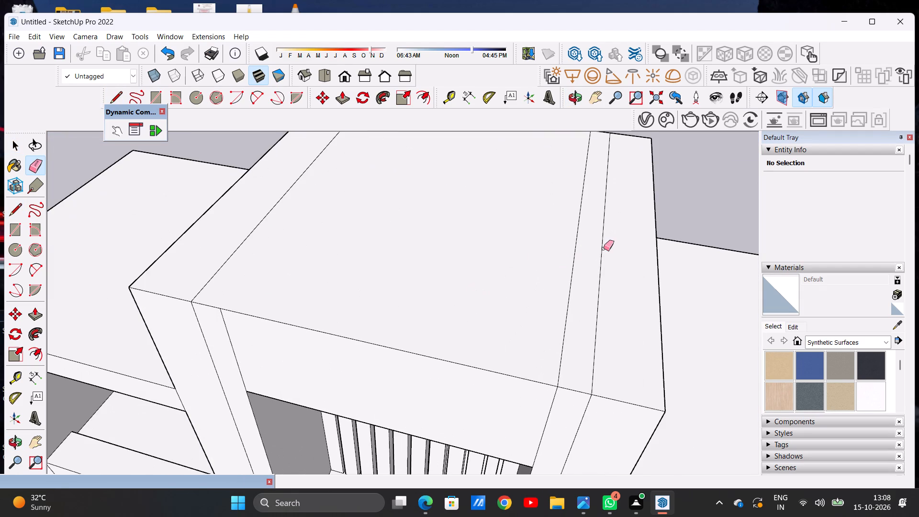
{"action": "left_click_drag", "start_coordinate": [605, 248], "coordinate": [539, 246]}
{"action": "left_click_drag", "start_coordinate": [606, 245], "coordinate": [554, 251]}
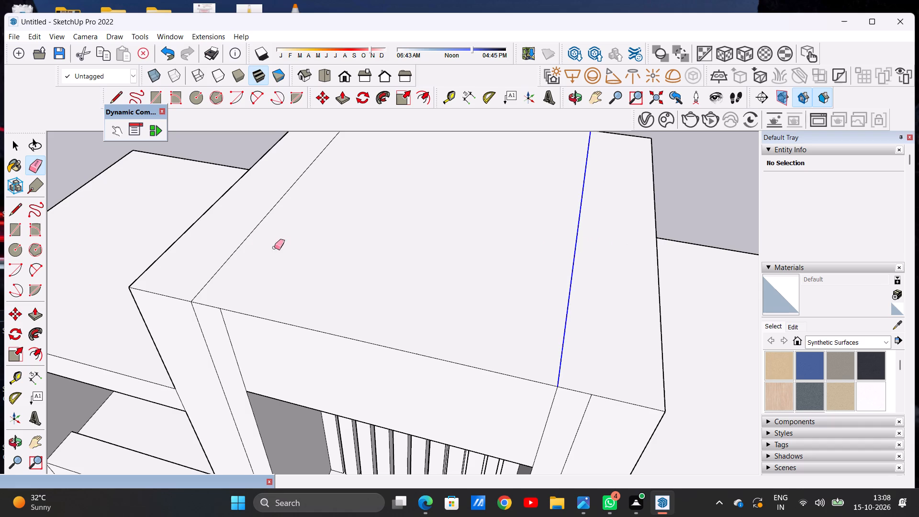
{"action": "left_click_drag", "start_coordinate": [235, 236], "coordinate": [251, 246]}
{"action": "key", "text": "space"}
{"action": "scroll", "coordinate": [432, 260], "scroll_direction": "down", "scroll_amount": 9}
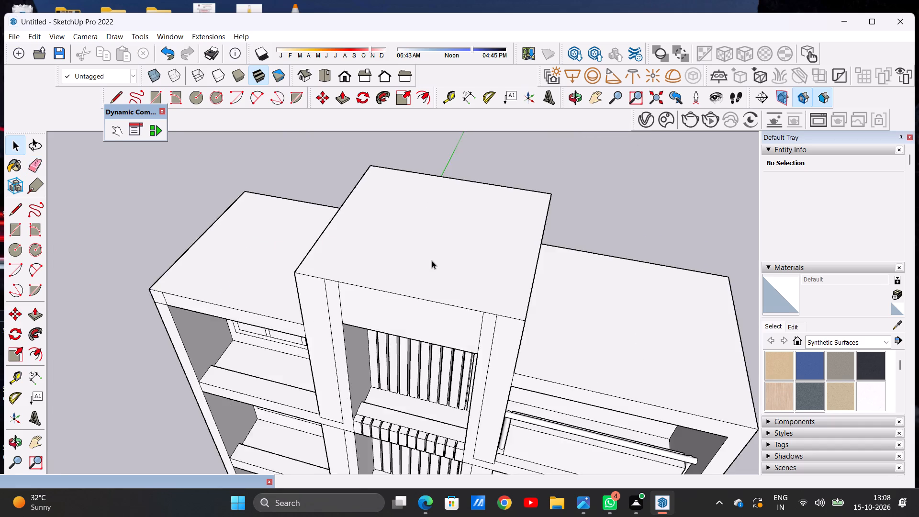
Examine the central core's raised top, the top-floor louvre opening and the adjoining roofs from the front and below.
{"action": "scroll", "coordinate": [432, 260], "scroll_direction": "down", "scroll_amount": 12}
{"action": "middle_click_drag", "start_coordinate": [426, 321], "coordinate": [461, 227]}
{"action": "scroll", "coordinate": [426, 236], "scroll_direction": "up", "scroll_amount": 7}
{"action": "middle_click_drag", "start_coordinate": [420, 273], "coordinate": [430, 164]}
{"action": "scroll", "coordinate": [459, 248], "scroll_direction": "up", "scroll_amount": 9}
{"action": "middle_click_drag", "start_coordinate": [444, 225], "coordinate": [440, 167]}
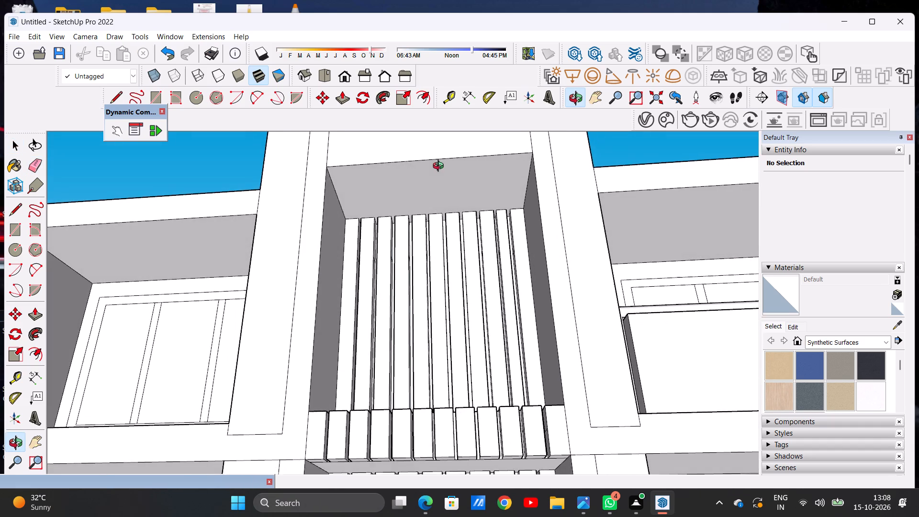
{"action": "middle_click_drag", "start_coordinate": [440, 167], "coordinate": [432, 311]}
{"action": "scroll", "coordinate": [432, 318], "scroll_direction": "down", "scroll_amount": 5}
{"action": "middle_click_drag", "start_coordinate": [413, 308], "coordinate": [401, 224]}
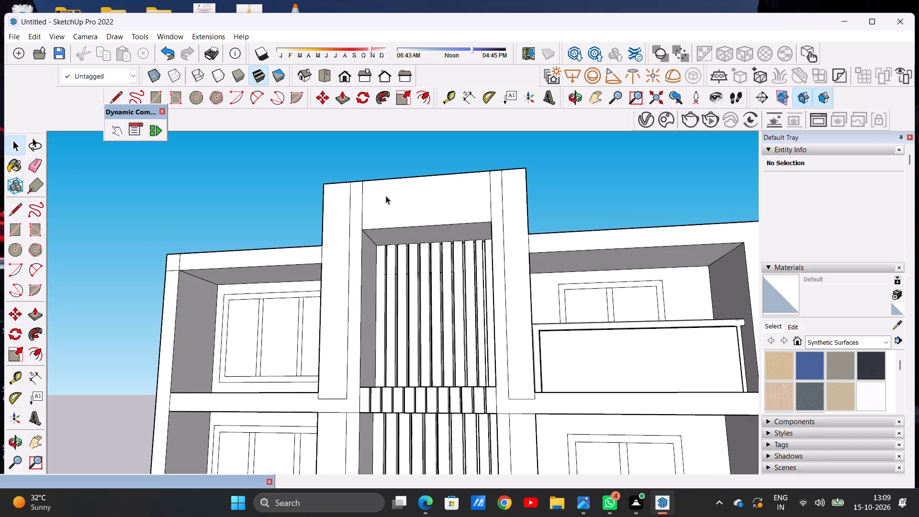
{"action": "scroll", "coordinate": [368, 226], "scroll_direction": "up", "scroll_amount": 16}
{"action": "middle_click_drag", "start_coordinate": [442, 288], "coordinate": [364, 335]}
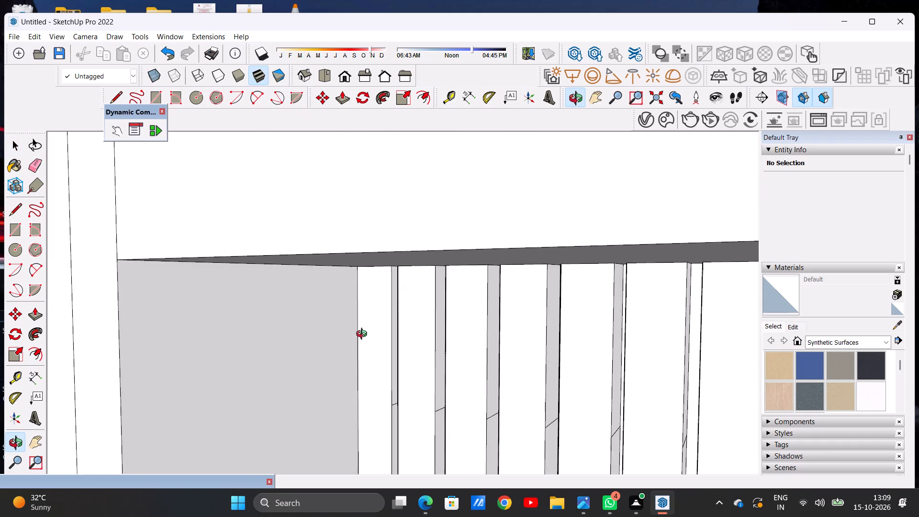
{"action": "middle_click_drag", "start_coordinate": [364, 335], "coordinate": [447, 354]}
{"action": "scroll", "coordinate": [486, 323], "scroll_direction": "down", "scroll_amount": 7}
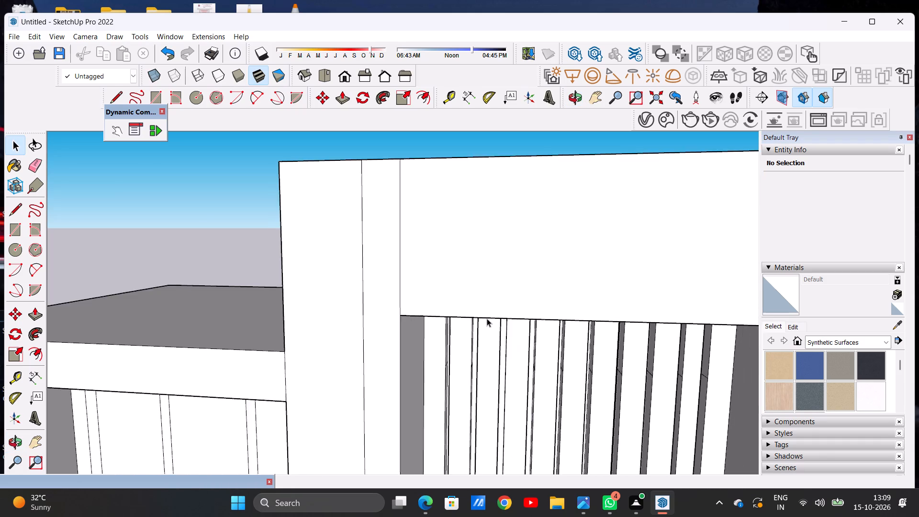
{"action": "scroll", "coordinate": [487, 318], "scroll_direction": "down", "scroll_amount": 5}
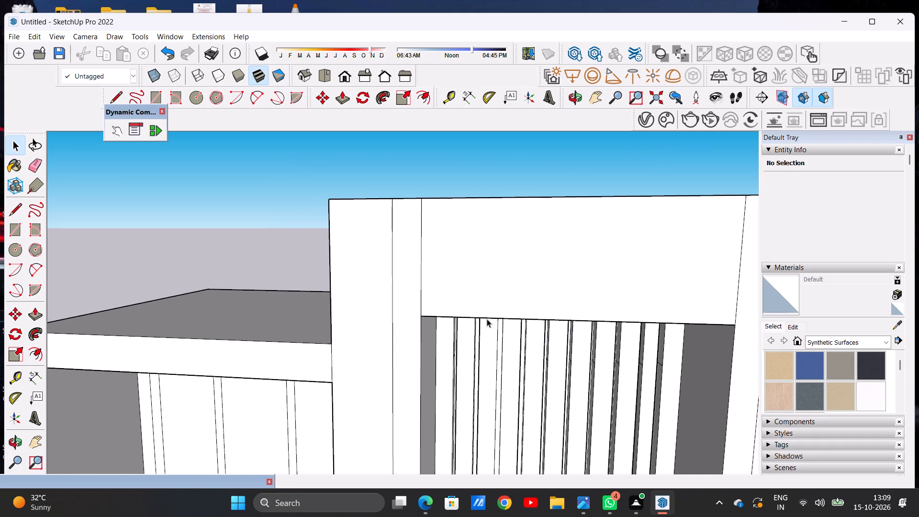
{"action": "scroll", "coordinate": [482, 316], "scroll_direction": "down", "scroll_amount": 16}
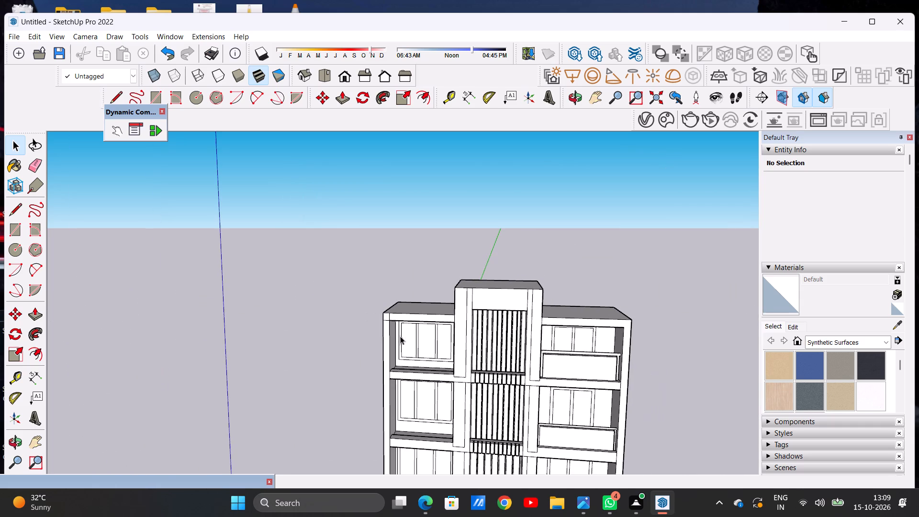
Erase the short vertical and horizontal lines at the left wing roof's front outer corner, merging the fascia with the column.
{"action": "middle_click_drag", "start_coordinate": [396, 336], "coordinate": [534, 350]}
{"action": "scroll", "coordinate": [450, 287], "scroll_direction": "up", "scroll_amount": 8}
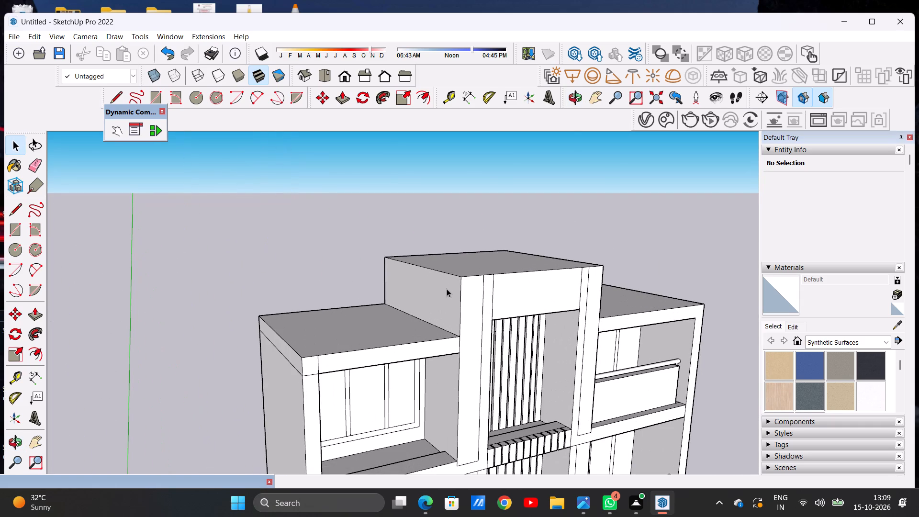
{"action": "key", "text": "e"}
{"action": "scroll", "coordinate": [342, 365], "scroll_direction": "up", "scroll_amount": 13}
{"action": "left_click_drag", "start_coordinate": [295, 358], "coordinate": [308, 351]}
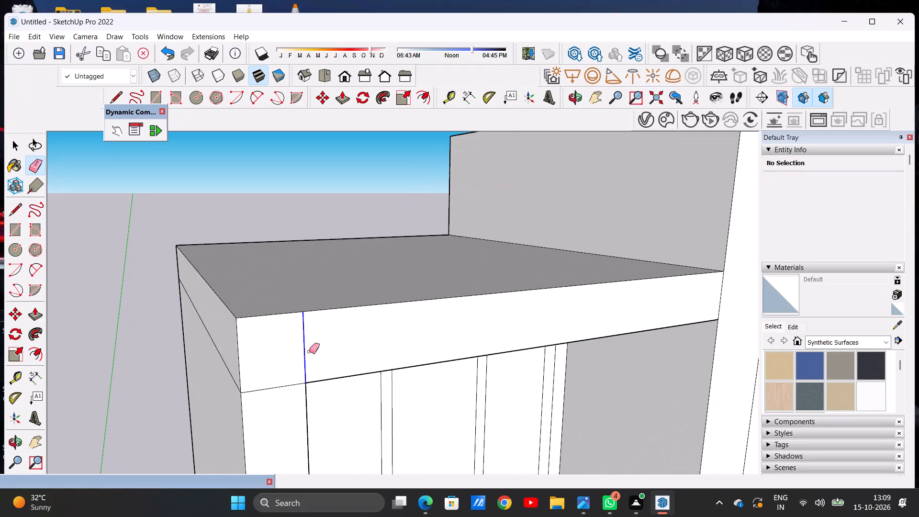
{"action": "left_click_drag", "start_coordinate": [279, 379], "coordinate": [279, 398]}
{"action": "key", "text": "space"}
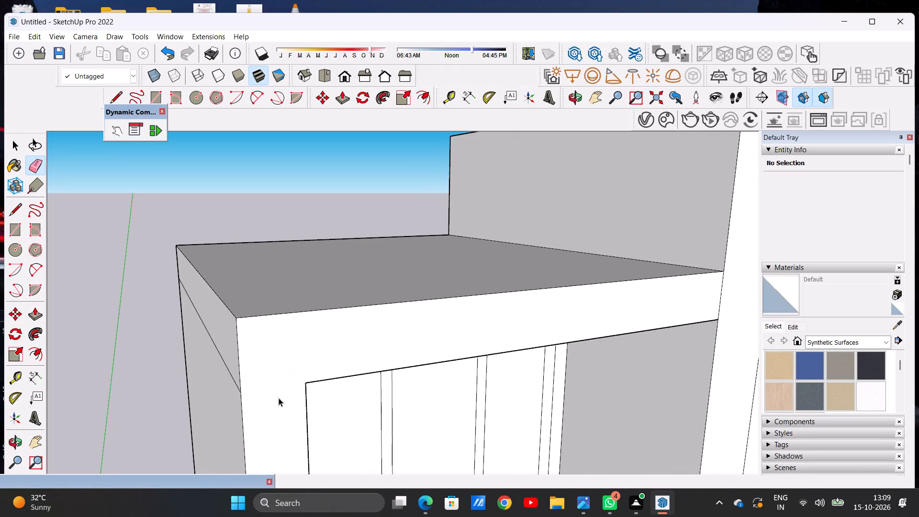
Examine the stepped roofline of the left wing, central core and right wing.
{"action": "scroll", "coordinate": [281, 330], "scroll_direction": "down", "scroll_amount": 20}
{"action": "scroll", "coordinate": [281, 330], "scroll_direction": "down", "scroll_amount": 4}
{"action": "middle_click_drag", "start_coordinate": [372, 313], "coordinate": [336, 331]}
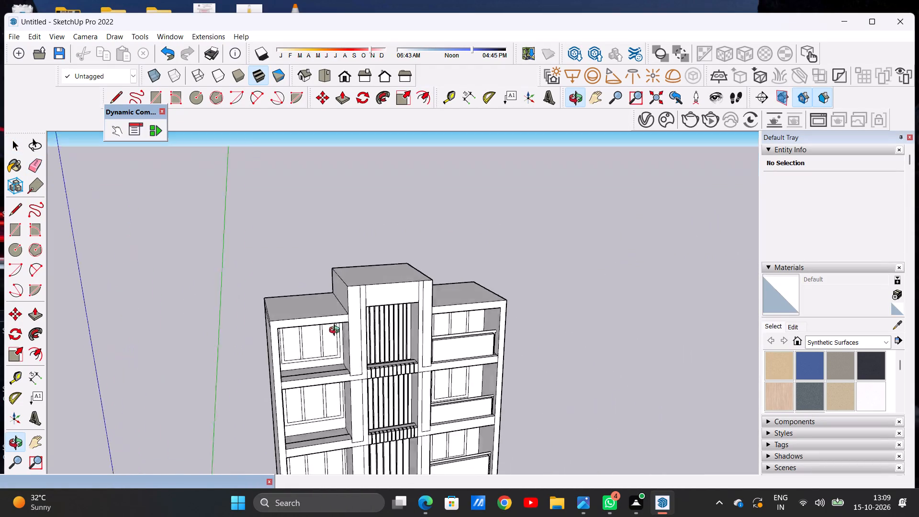
{"action": "middle_click_drag", "start_coordinate": [336, 331], "coordinate": [287, 328]}
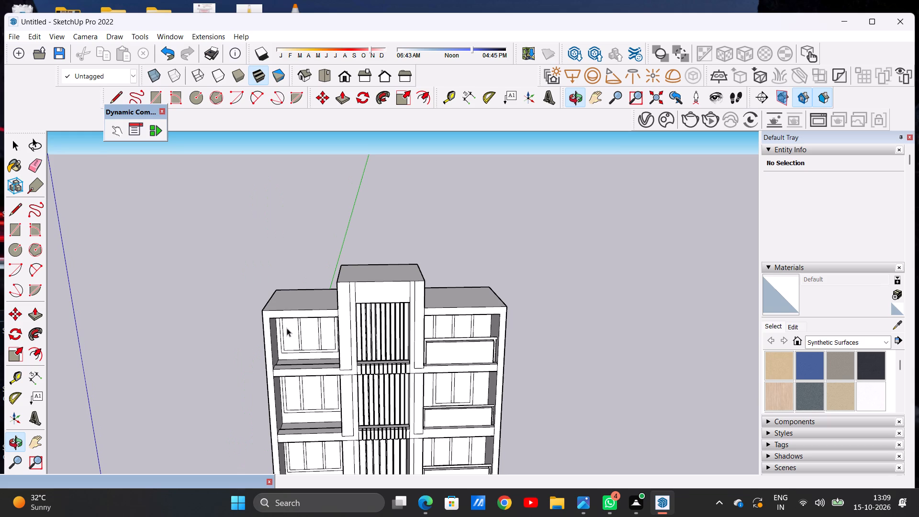
{"action": "scroll", "coordinate": [304, 316], "scroll_direction": "down", "scroll_amount": 3}
{"action": "scroll", "coordinate": [304, 295], "scroll_direction": "up", "scroll_amount": 6}
{"action": "middle_click_drag", "start_coordinate": [303, 294], "coordinate": [342, 302]}
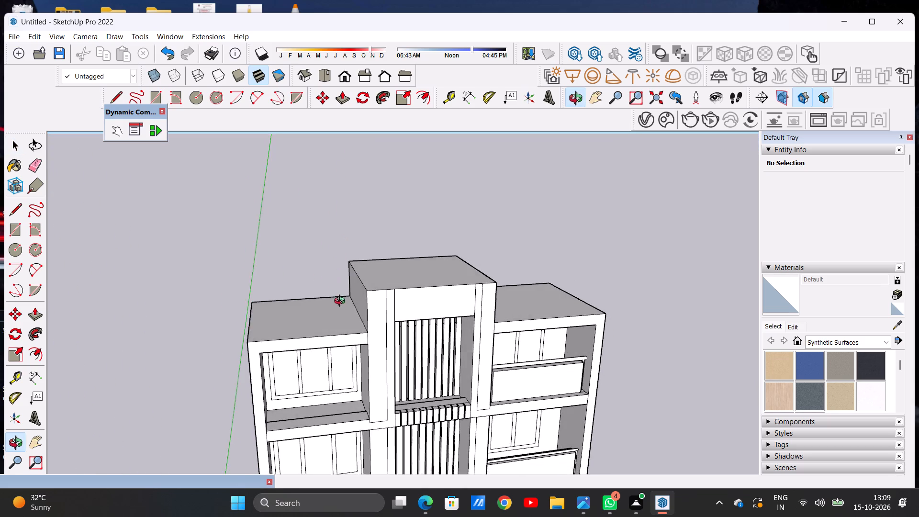
{"action": "middle_click_drag", "start_coordinate": [342, 302], "coordinate": [350, 305]}
{"action": "scroll", "coordinate": [336, 313], "scroll_direction": "up", "scroll_amount": 8}
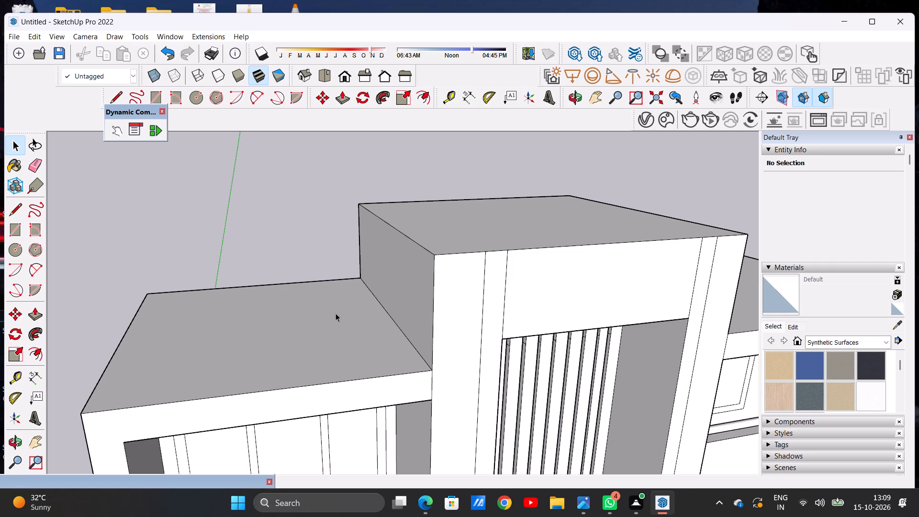
{"action": "scroll", "coordinate": [336, 313], "scroll_direction": "down", "scroll_amount": 11}
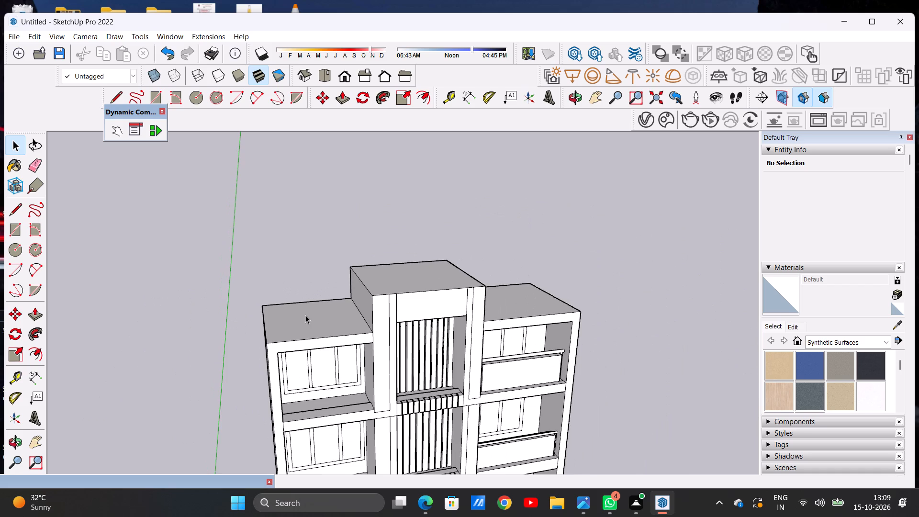
{"action": "scroll", "coordinate": [305, 315], "scroll_direction": "up", "scroll_amount": 5}
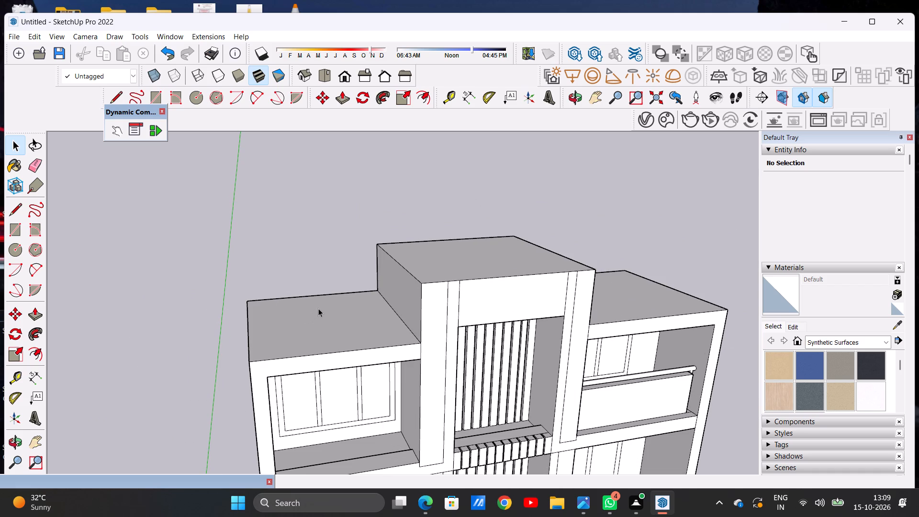
Offset the left wing's roof outline slightly inward to form a narrow border strip around the roof.
{"action": "scroll", "coordinate": [318, 308], "scroll_direction": "down", "scroll_amount": 8}
{"action": "middle_click_drag", "start_coordinate": [305, 309], "coordinate": [415, 341]}
{"action": "scroll", "coordinate": [351, 323], "scroll_direction": "up", "scroll_amount": 9}
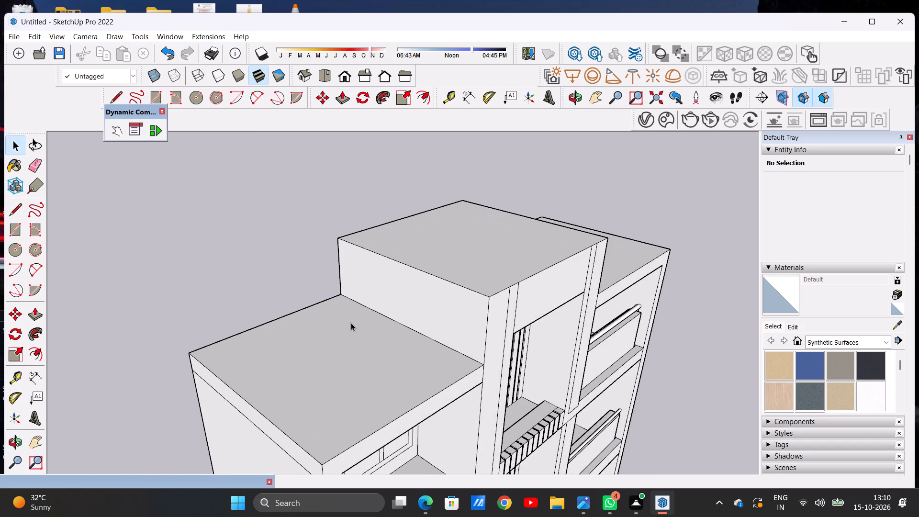
{"action": "key", "text": "o"}
{"action": "key", "text": "f"}
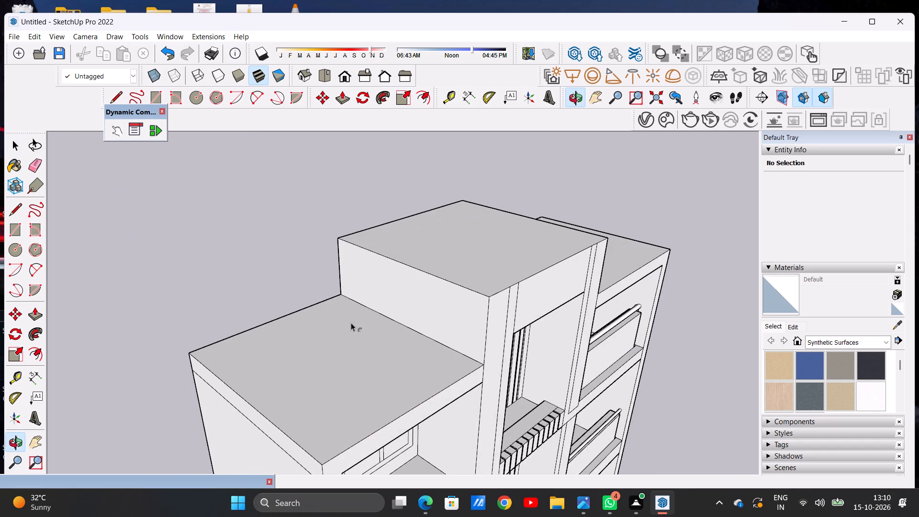
{"action": "left_click", "coordinate": [284, 319]}
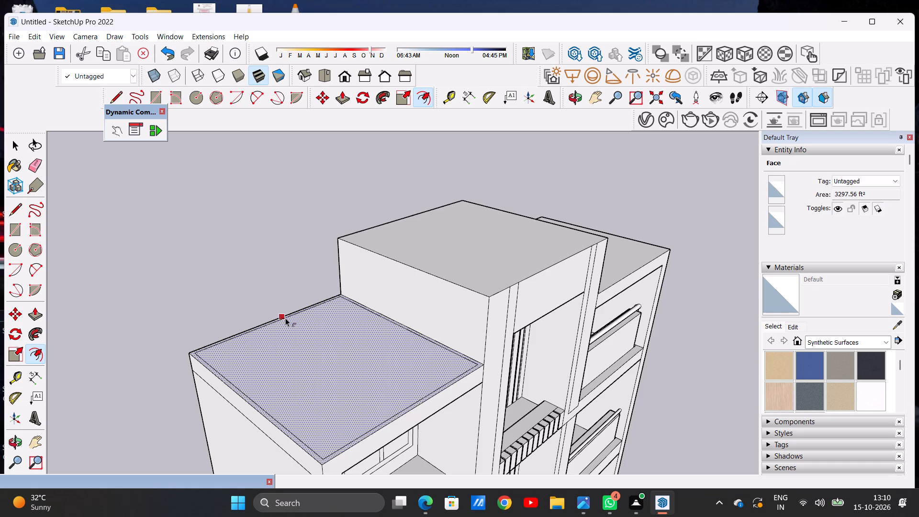
{"action": "left_click", "coordinate": [291, 317]}
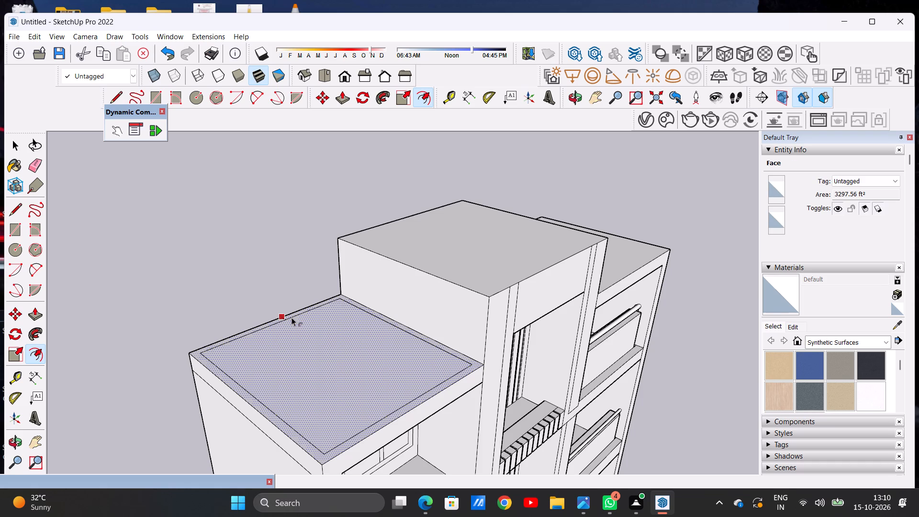
{"action": "key", "text": "space"}
Offset the left wing roof's inner rectangle inward again by a similar narrow width to form a second border strip.
{"action": "scroll", "coordinate": [355, 349], "scroll_direction": "down", "scroll_amount": 3}
{"action": "middle_click_drag", "start_coordinate": [369, 363], "coordinate": [334, 431]}
{"action": "scroll", "coordinate": [334, 431], "scroll_direction": "up", "scroll_amount": 1}
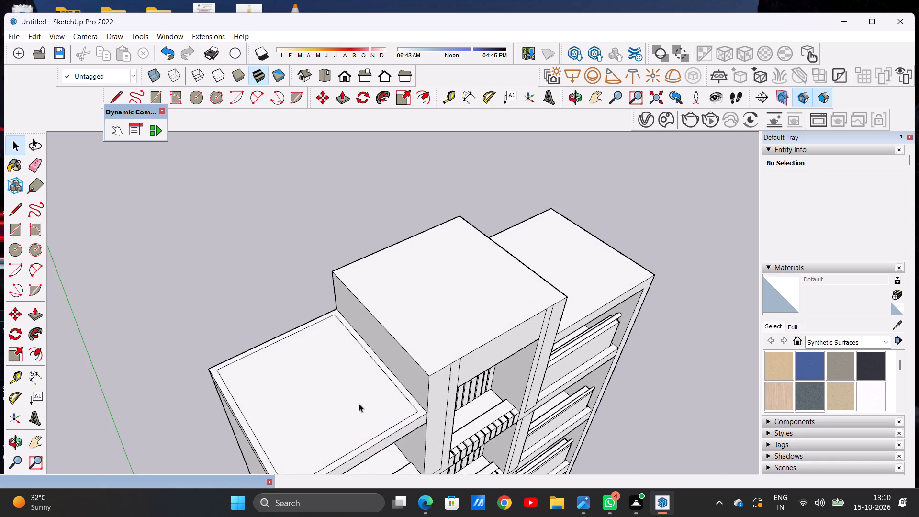
{"action": "scroll", "coordinate": [403, 343], "scroll_direction": "down", "scroll_amount": 5}
{"action": "scroll", "coordinate": [367, 420], "scroll_direction": "up", "scroll_amount": 15}
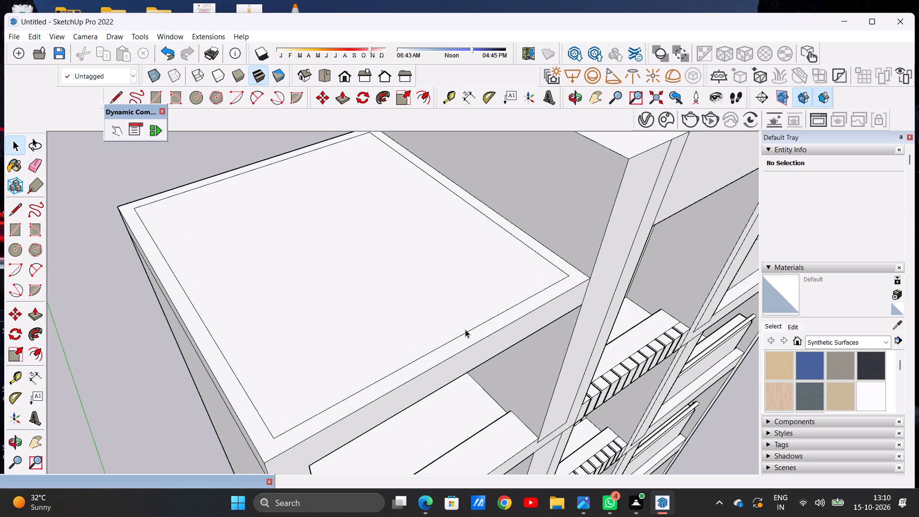
{"action": "scroll", "coordinate": [459, 328], "scroll_direction": "down", "scroll_amount": 5}
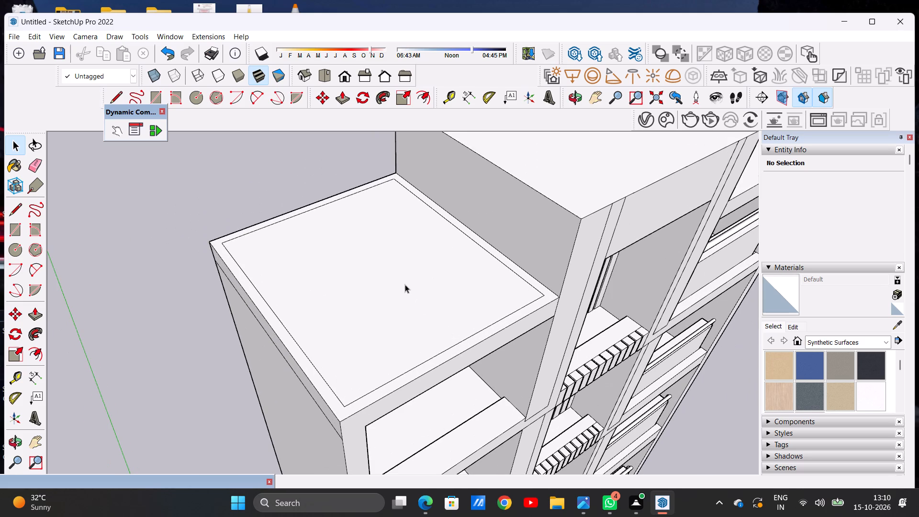
{"action": "scroll", "coordinate": [405, 284], "scroll_direction": "up", "scroll_amount": 1}
{"action": "type", "text": "of"}
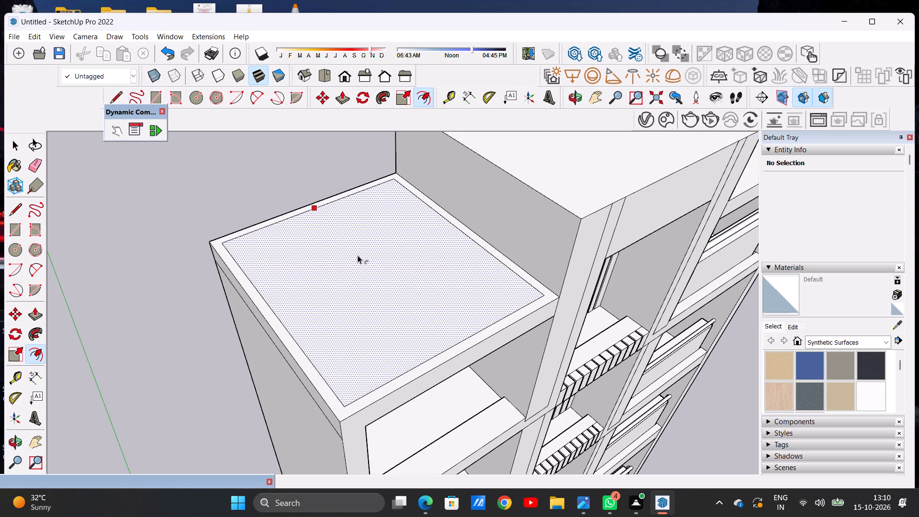
{"action": "left_click", "coordinate": [358, 255]}
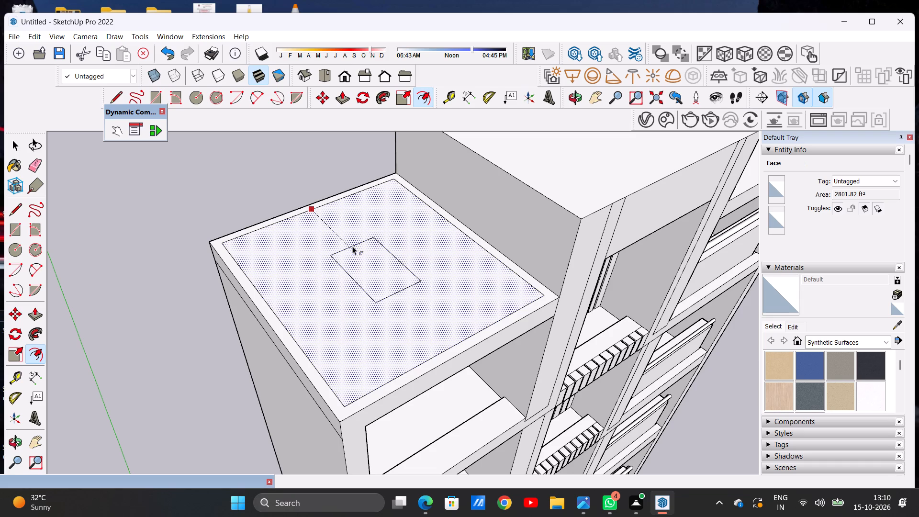
{"action": "left_click", "coordinate": [317, 213]}
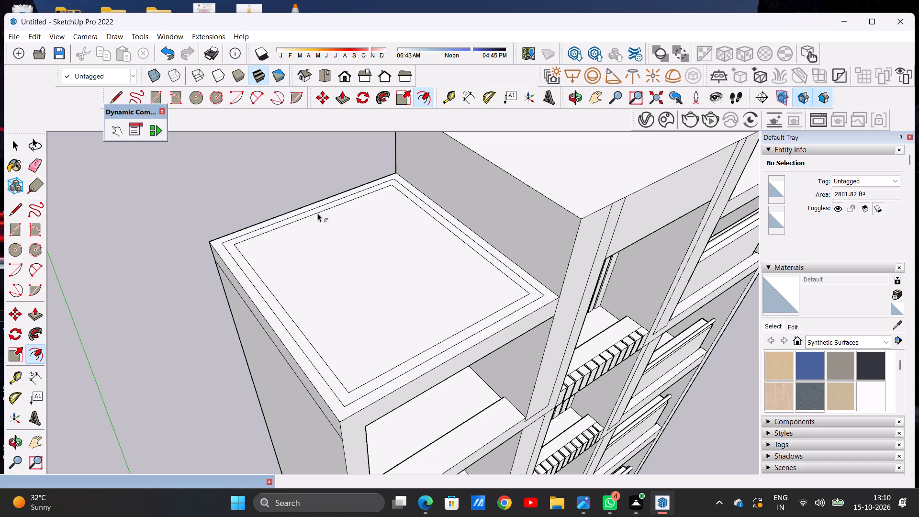
{"action": "key", "text": "space"}
Draw a line extending the innermost rectangle's front edge from its corner nearest the core to the core's side wall.
{"action": "scroll", "coordinate": [523, 281], "scroll_direction": "up", "scroll_amount": 7}
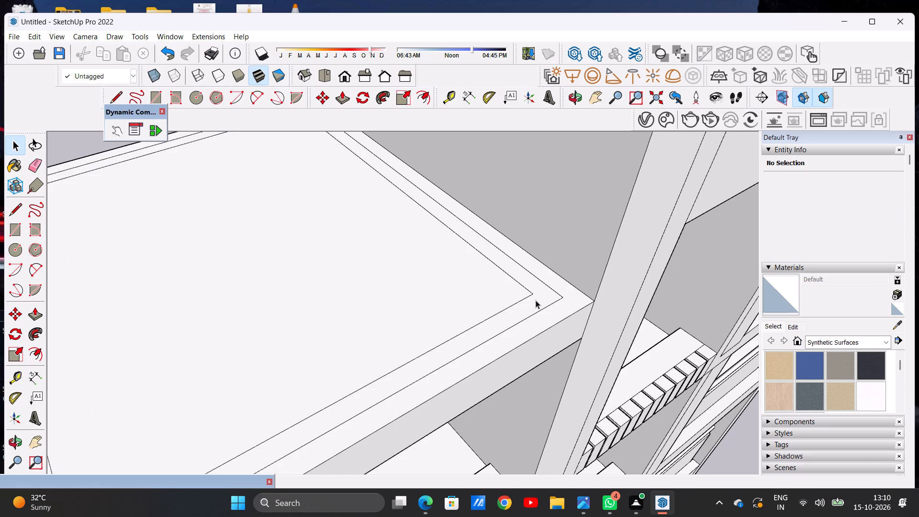
{"action": "scroll", "coordinate": [558, 290], "scroll_direction": "down", "scroll_amount": 3}
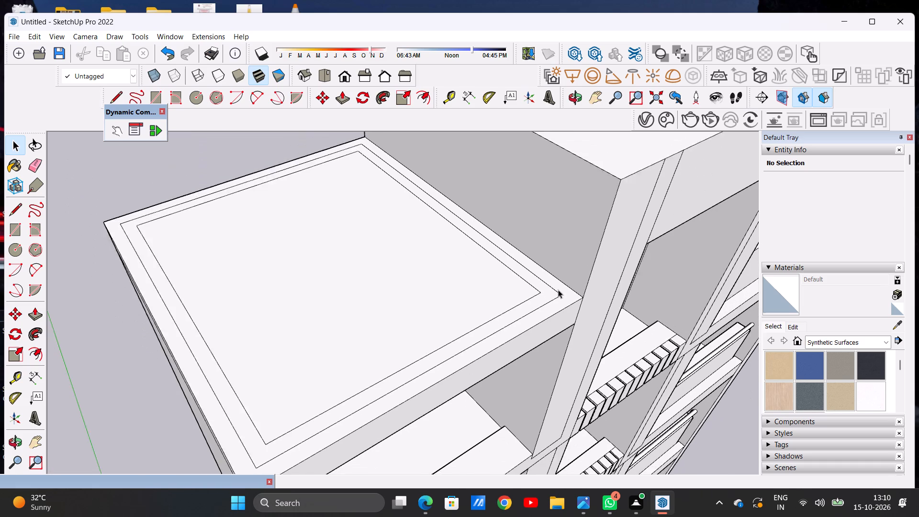
{"action": "scroll", "coordinate": [558, 290], "scroll_direction": "down", "scroll_amount": 2}
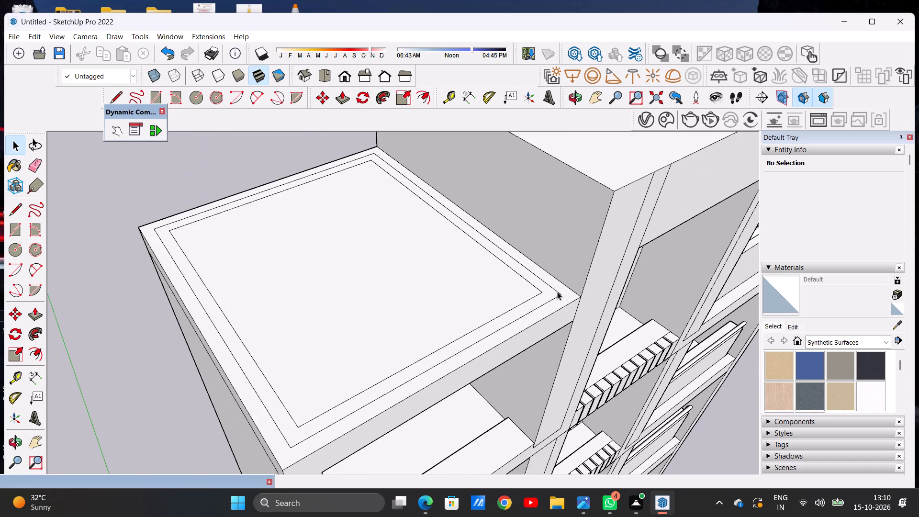
{"action": "scroll", "coordinate": [543, 288], "scroll_direction": "up", "scroll_amount": 3}
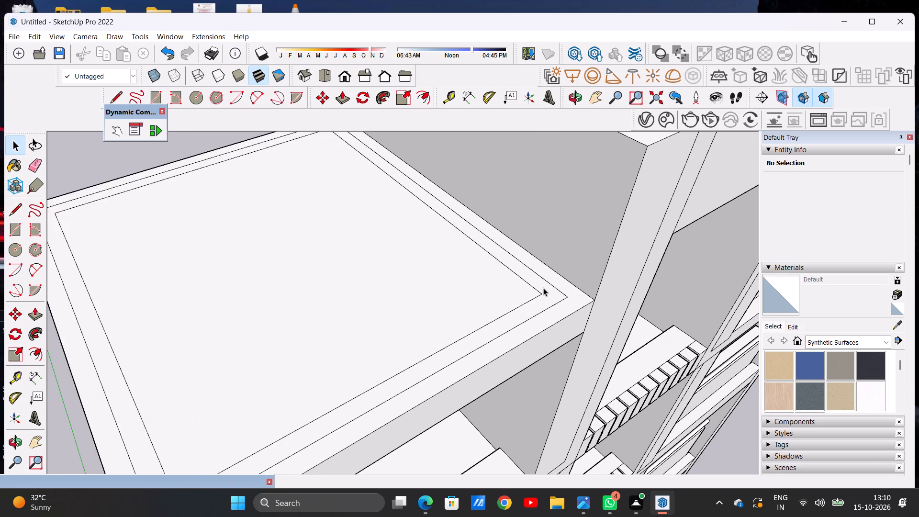
{"action": "scroll", "coordinate": [573, 289], "scroll_direction": "down", "scroll_amount": 1}
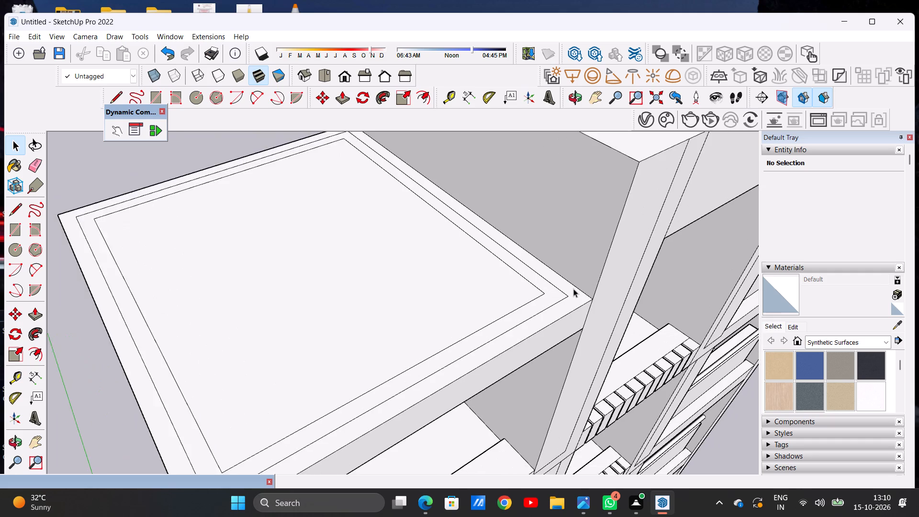
{"action": "scroll", "coordinate": [573, 289], "scroll_direction": "down", "scroll_amount": 3}
{"action": "scroll", "coordinate": [557, 288], "scroll_direction": "up", "scroll_amount": 9}
{"action": "scroll", "coordinate": [539, 288], "scroll_direction": "down", "scroll_amount": 1}
{"action": "scroll", "coordinate": [539, 288], "scroll_direction": "up", "scroll_amount": 3}
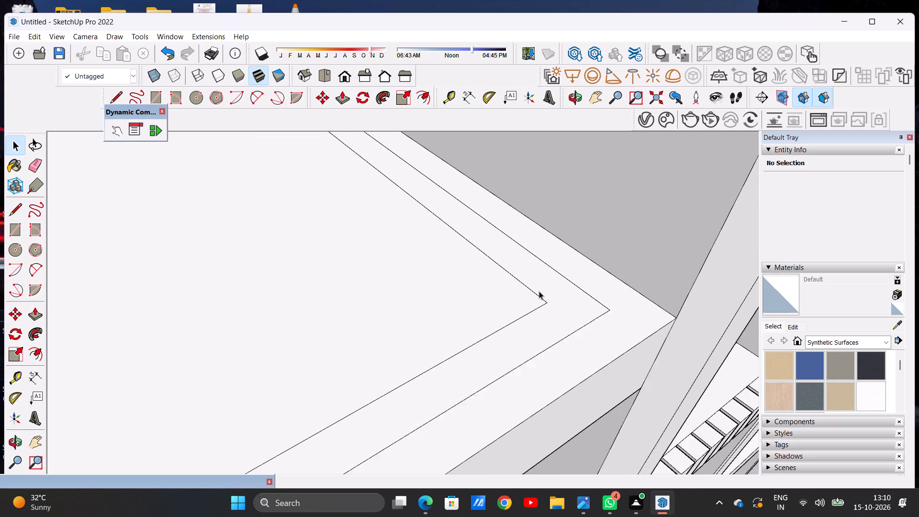
{"action": "scroll", "coordinate": [539, 291], "scroll_direction": "up", "scroll_amount": 8}
{"action": "key", "text": "l"}
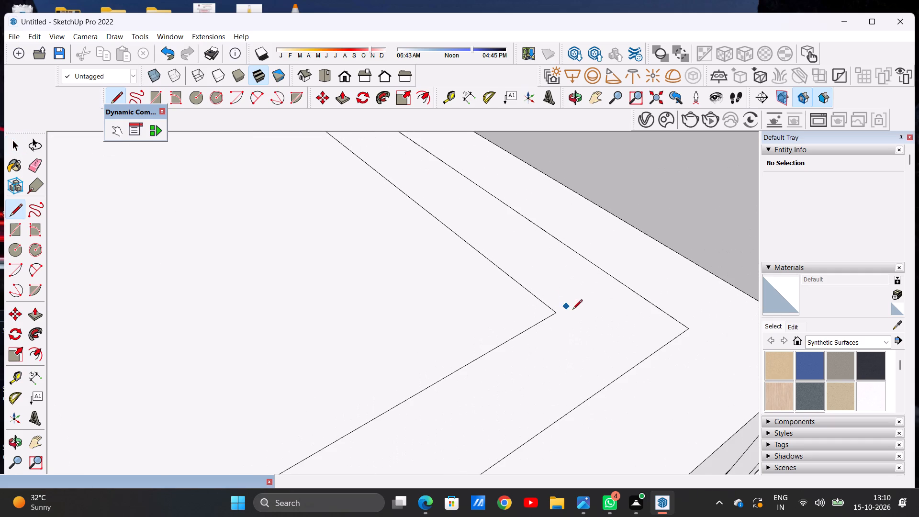
{"action": "scroll", "coordinate": [572, 310], "scroll_direction": "up", "scroll_amount": 6}
{"action": "left_click", "coordinate": [540, 317]}
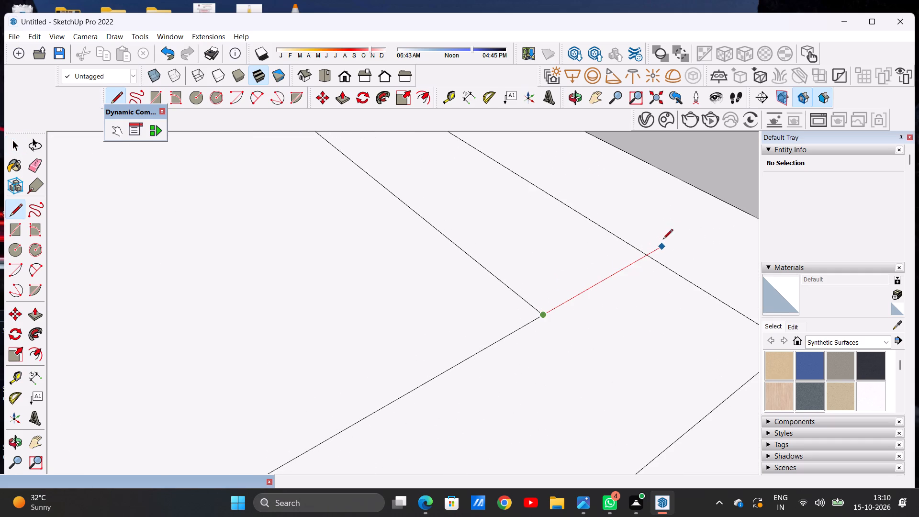
{"action": "left_click", "coordinate": [730, 203]}
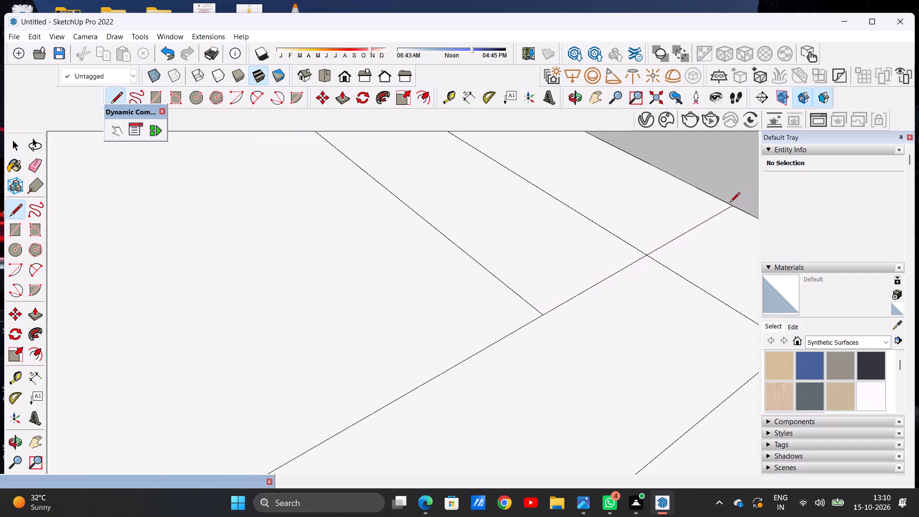
Undo the line extending the innermost roof rectangle's front edge to the core's side wall.
{"action": "key", "text": "space"}
{"action": "scroll", "coordinate": [652, 303], "scroll_direction": "down", "scroll_amount": 20}
{"action": "scroll", "coordinate": [652, 303], "scroll_direction": "down", "scroll_amount": 8}
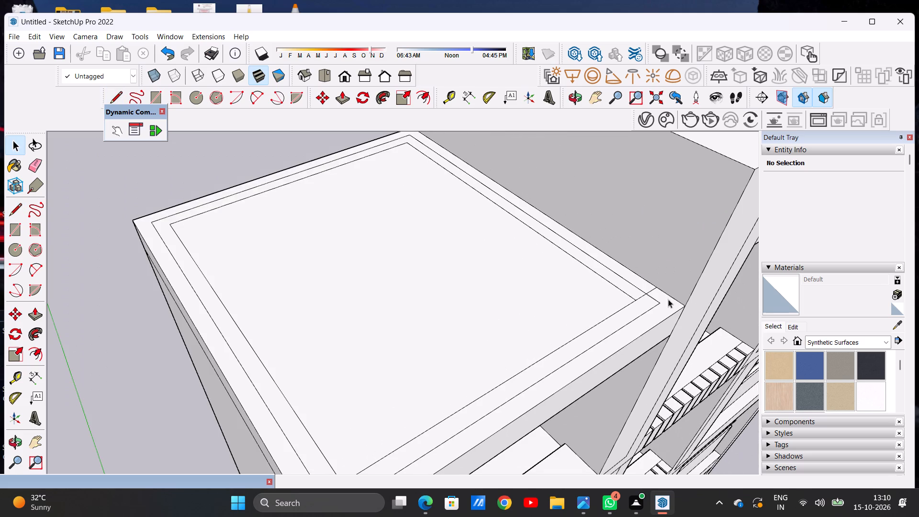
{"action": "scroll", "coordinate": [666, 308], "scroll_direction": "up", "scroll_amount": 7}
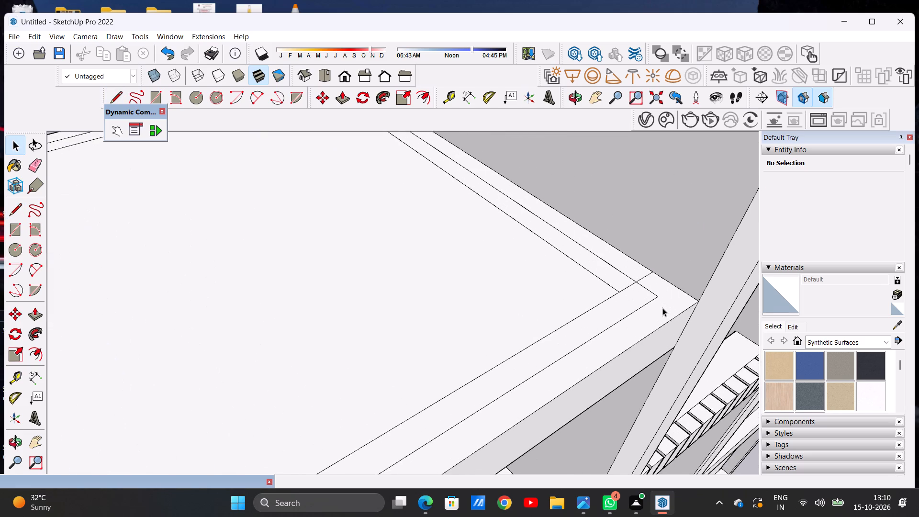
{"action": "scroll", "coordinate": [662, 308], "scroll_direction": "up", "scroll_amount": 6}
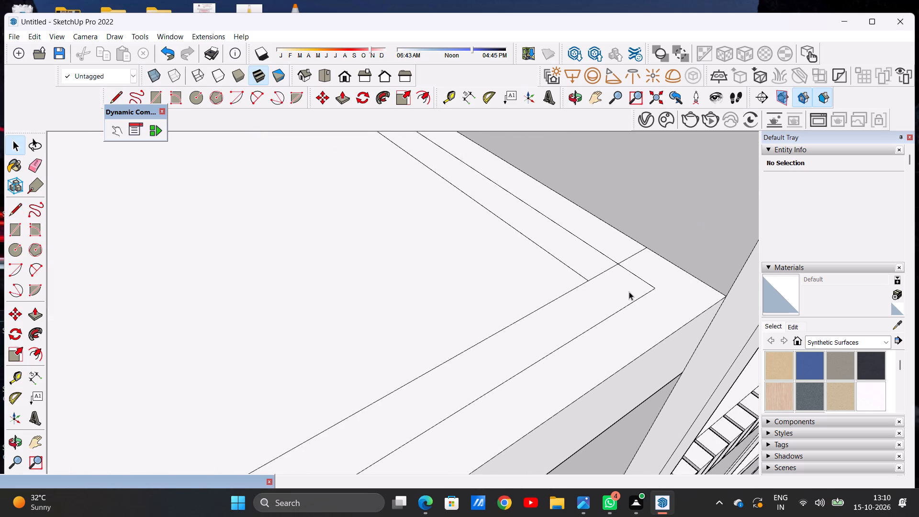
{"action": "scroll", "coordinate": [637, 293], "scroll_direction": "up", "scroll_amount": 2}
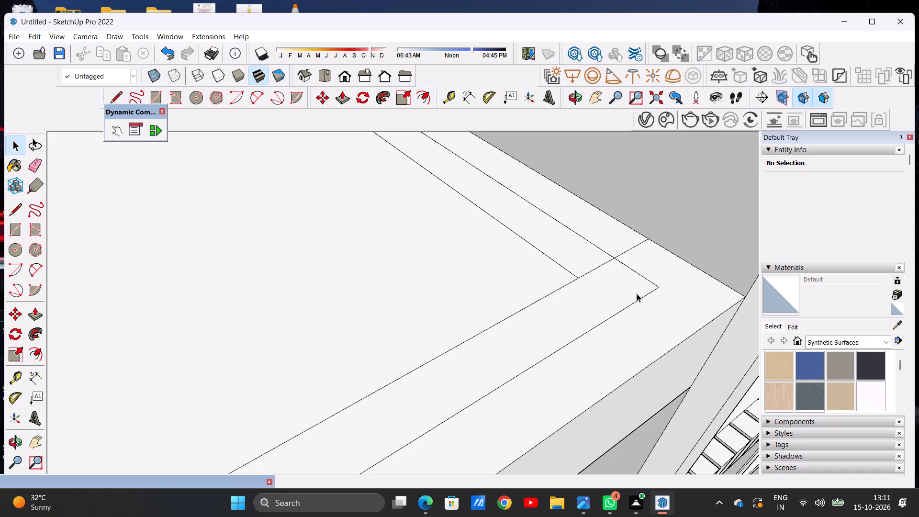
{"action": "key", "text": "space"}
{"action": "scroll", "coordinate": [621, 284], "scroll_direction": "down", "scroll_amount": 8}
{"action": "scroll", "coordinate": [619, 288], "scroll_direction": "up", "scroll_amount": 1}
{"action": "scroll", "coordinate": [619, 288], "scroll_direction": "down", "scroll_amount": 5}
{"action": "scroll", "coordinate": [619, 288], "scroll_direction": "up", "scroll_amount": 1}
{"action": "scroll", "coordinate": [619, 288], "scroll_direction": "down", "scroll_amount": 13}
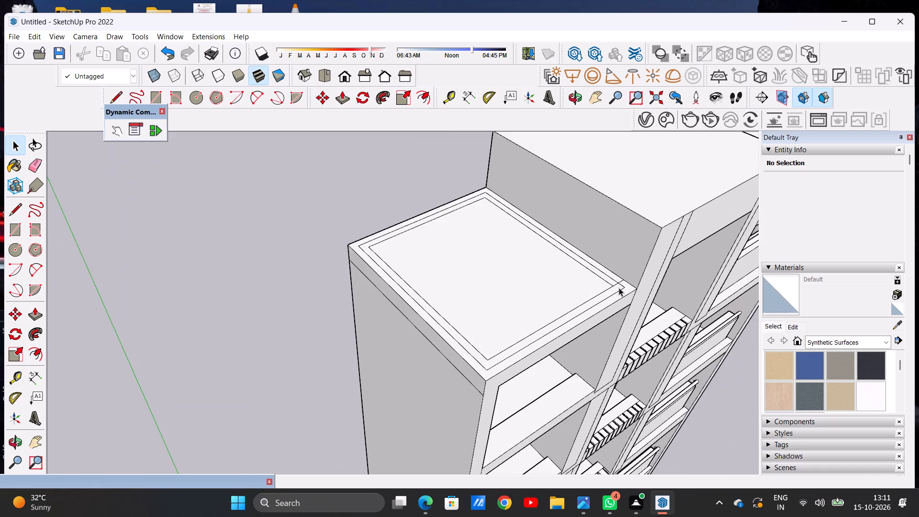
{"action": "scroll", "coordinate": [614, 270], "scroll_direction": "up", "scroll_amount": 8}
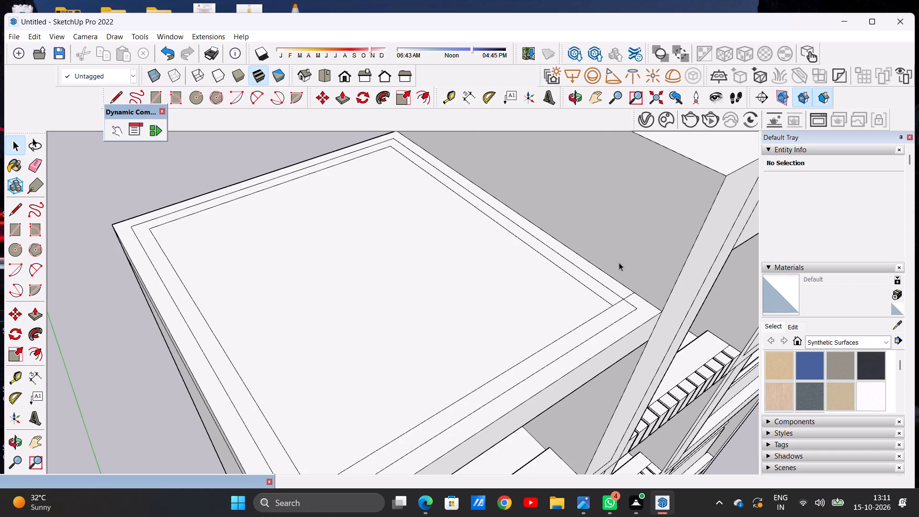
{"action": "key", "text": "ctrl+z"}
Push/Pull the second border strip on the left wing's roof upward to form a parapet wall around the roof.
{"action": "key", "text": "p"}
{"action": "scroll", "coordinate": [616, 304], "scroll_direction": "up", "scroll_amount": 5}
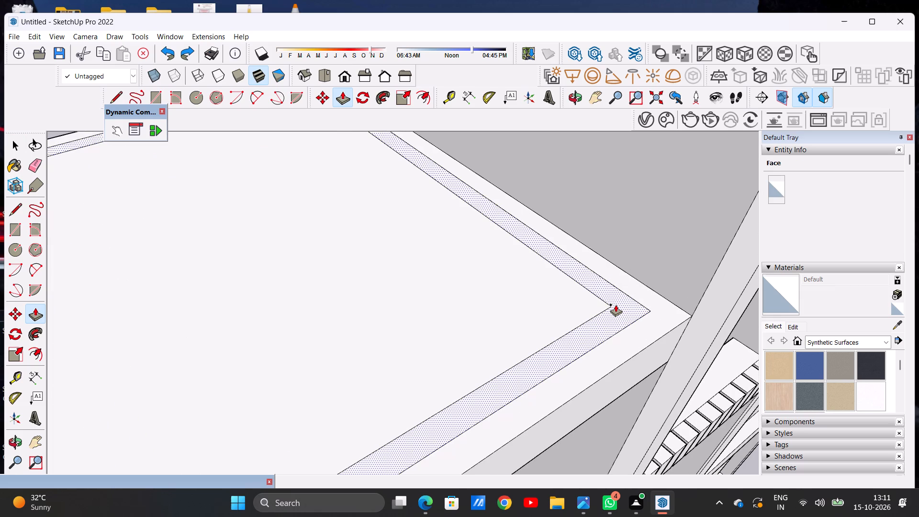
{"action": "left_click", "coordinate": [616, 304]}
{"action": "scroll", "coordinate": [620, 260], "scroll_direction": "down", "scroll_amount": 13}
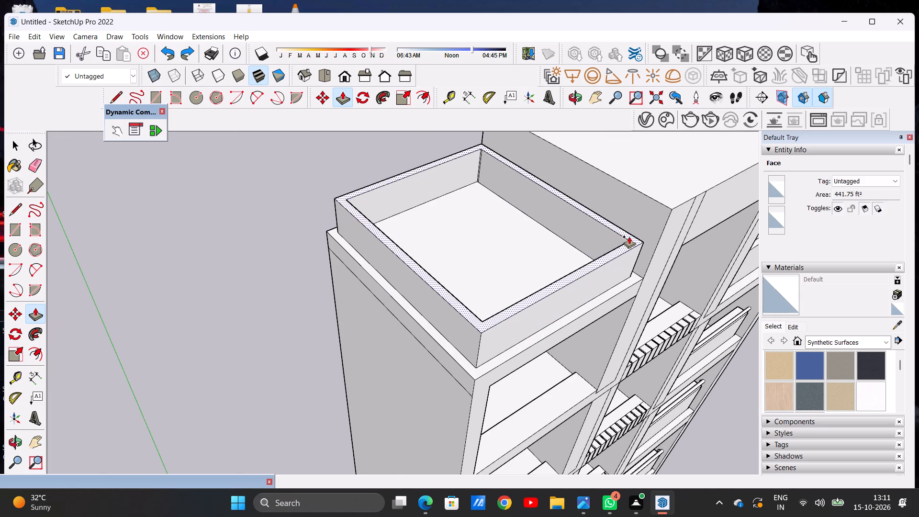
{"action": "left_click", "coordinate": [630, 233]}
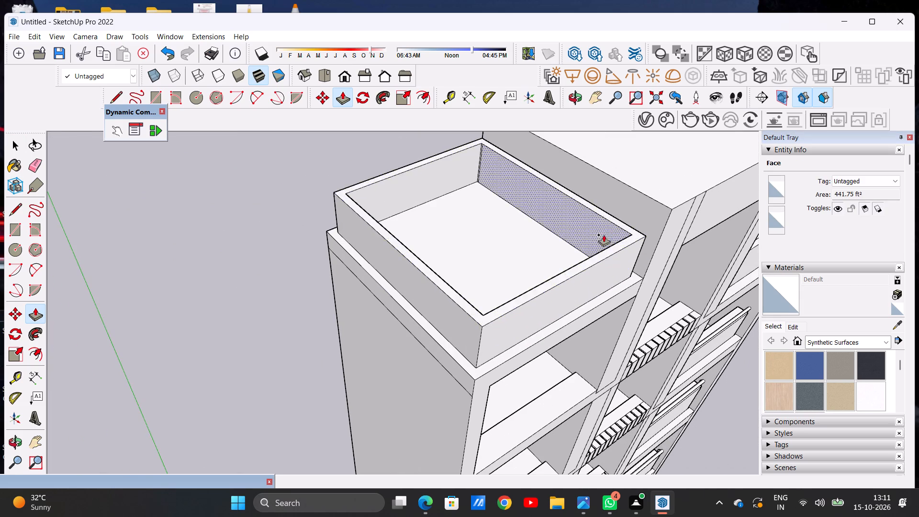
{"action": "key", "text": "space"}
Push/Pull the left wing parapet's outer face beside the core outward until it meets the core's side wall.
{"action": "scroll", "coordinate": [556, 265], "scroll_direction": "down", "scroll_amount": 9}
{"action": "middle_click_drag", "start_coordinate": [585, 278], "coordinate": [457, 182]}
{"action": "scroll", "coordinate": [458, 182], "scroll_direction": "up", "scroll_amount": 6}
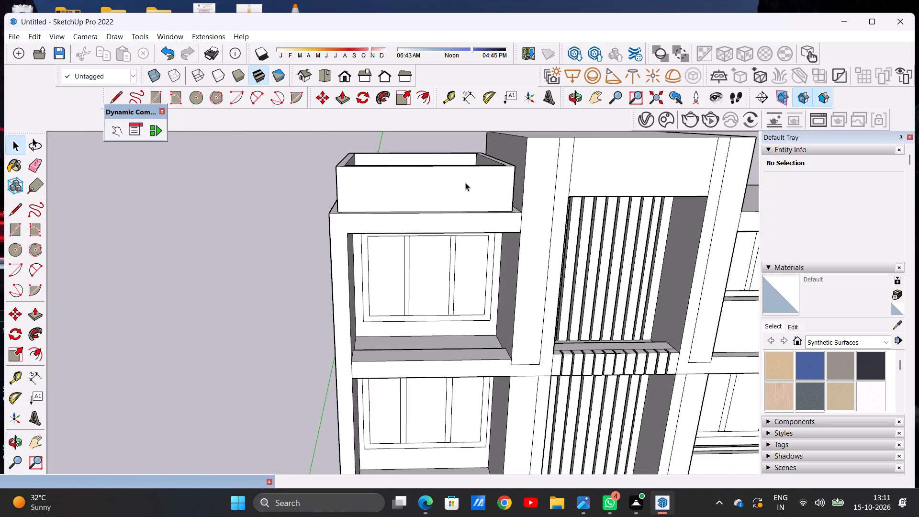
{"action": "middle_click_drag", "start_coordinate": [465, 182], "coordinate": [381, 187]}
{"action": "scroll", "coordinate": [450, 177], "scroll_direction": "up", "scroll_amount": 8}
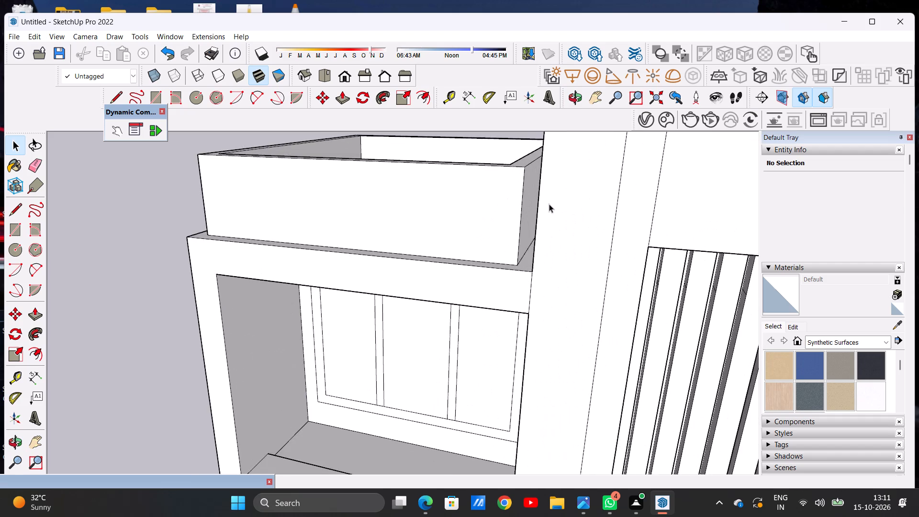
{"action": "scroll", "coordinate": [549, 204], "scroll_direction": "up", "scroll_amount": 5}
{"action": "middle_click_drag", "start_coordinate": [502, 211], "coordinate": [539, 225]}
{"action": "middle_click_drag", "start_coordinate": [539, 225], "coordinate": [526, 215]}
{"action": "key", "text": "p"}
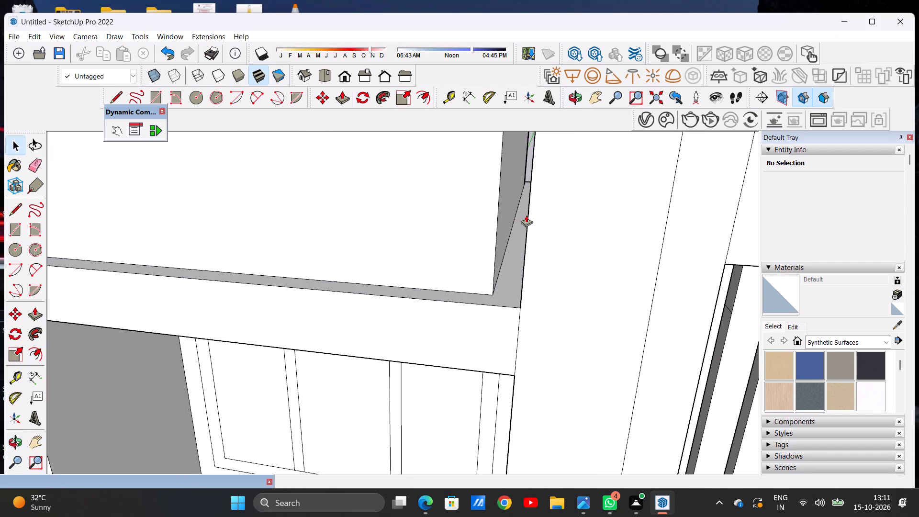
{"action": "scroll", "coordinate": [514, 203], "scroll_direction": "up", "scroll_amount": 4}
{"action": "left_click", "coordinate": [483, 232]}
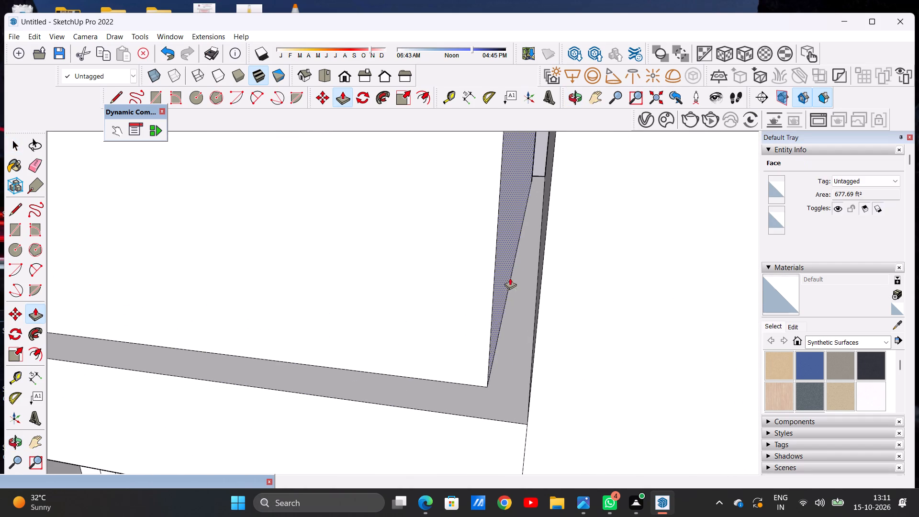
{"action": "left_click", "coordinate": [527, 425]}
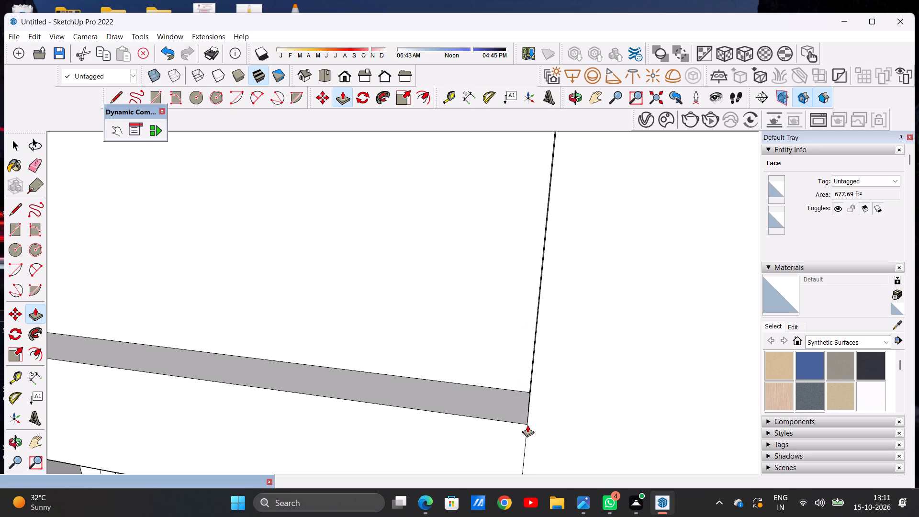
{"action": "key", "text": "space"}
Push/Pull the top face of the left wing's parapet slightly downward to reduce the wall height.
{"action": "scroll", "coordinate": [517, 397], "scroll_direction": "down", "scroll_amount": 20}
{"action": "scroll", "coordinate": [517, 397], "scroll_direction": "down", "scroll_amount": 2}
{"action": "middle_click_drag", "start_coordinate": [487, 373], "coordinate": [533, 335]}
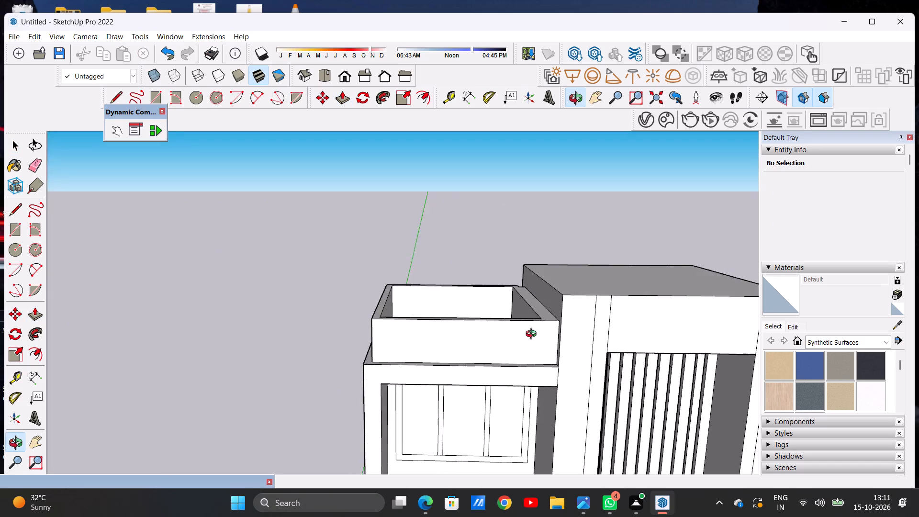
{"action": "middle_click_drag", "start_coordinate": [533, 335], "coordinate": [527, 305]}
{"action": "scroll", "coordinate": [438, 340], "scroll_direction": "up", "scroll_amount": 7}
{"action": "scroll", "coordinate": [438, 341], "scroll_direction": "down", "scroll_amount": 14}
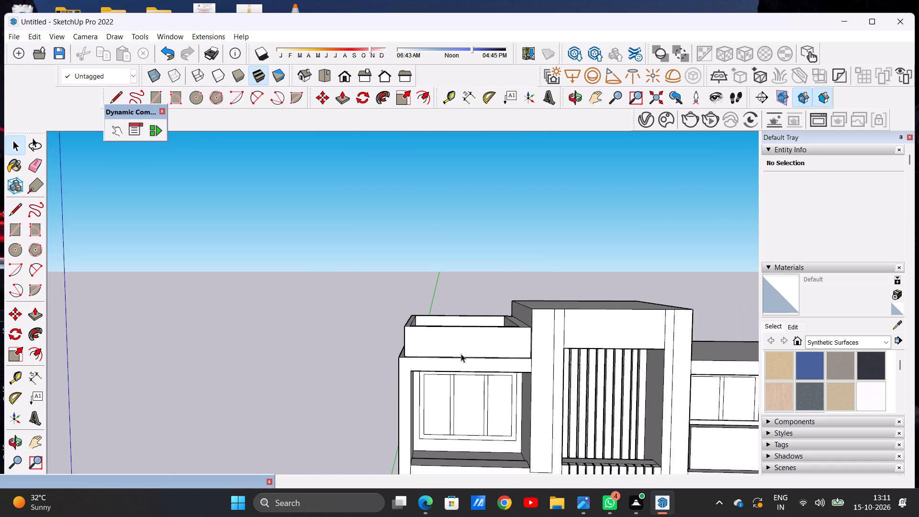
{"action": "scroll", "coordinate": [471, 353], "scroll_direction": "down", "scroll_amount": 4}
{"action": "scroll", "coordinate": [441, 328], "scroll_direction": "up", "scroll_amount": 6}
{"action": "middle_click_drag", "start_coordinate": [441, 328], "coordinate": [470, 374]}
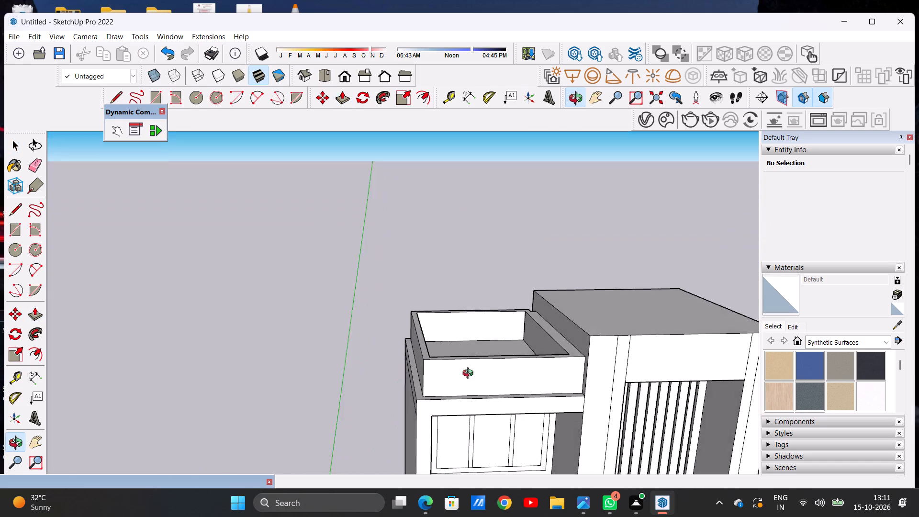
{"action": "middle_click_drag", "start_coordinate": [470, 374], "coordinate": [458, 349]}
{"action": "scroll", "coordinate": [422, 360], "scroll_direction": "up", "scroll_amount": 4}
{"action": "scroll", "coordinate": [422, 360], "scroll_direction": "down", "scroll_amount": 6}
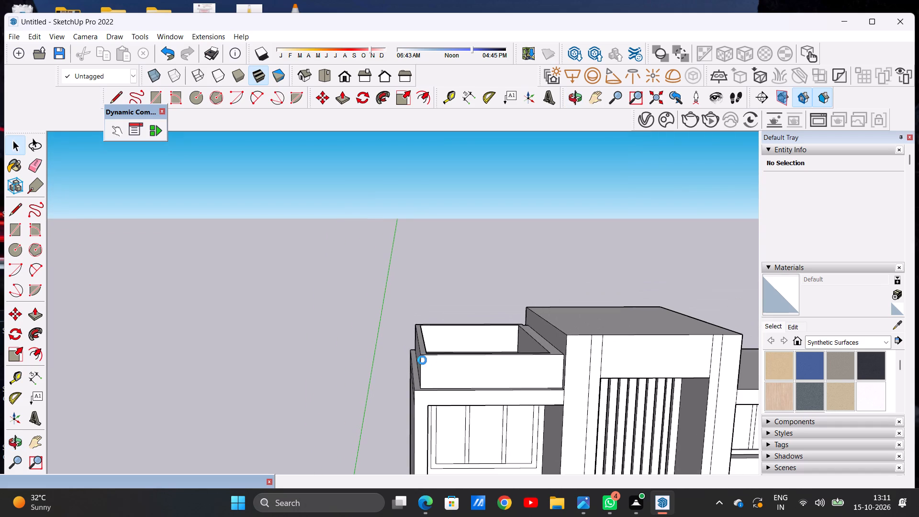
{"action": "scroll", "coordinate": [528, 358], "scroll_direction": "up", "scroll_amount": 11}
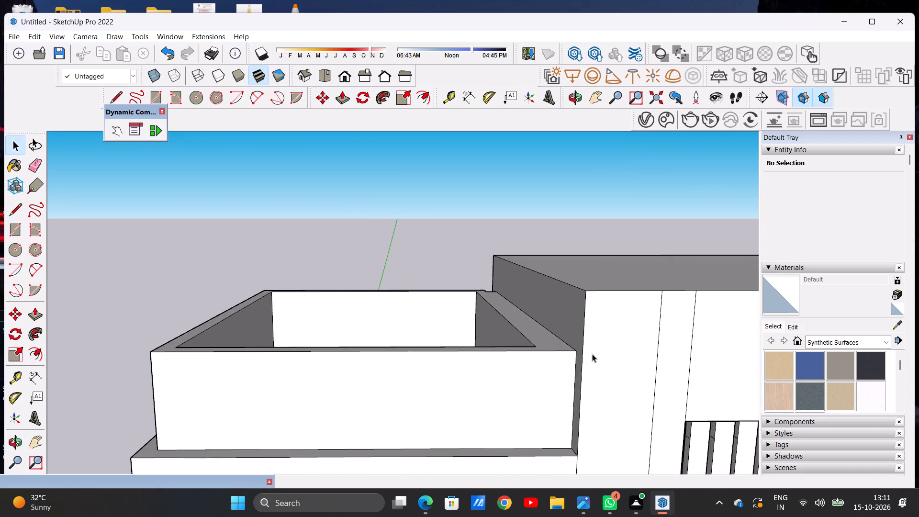
{"action": "middle_click_drag", "start_coordinate": [554, 346], "coordinate": [560, 401]}
{"action": "key", "text": "p"}
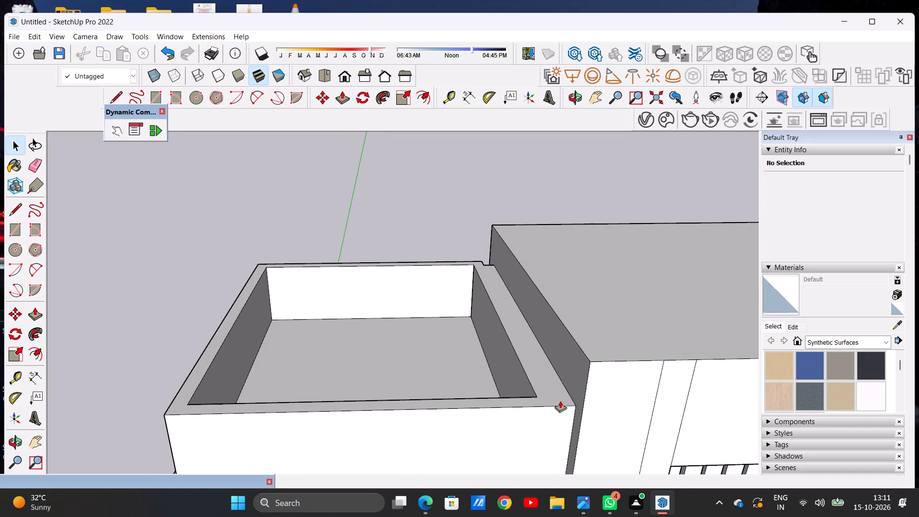
{"action": "scroll", "coordinate": [554, 386], "scroll_direction": "up", "scroll_amount": 3}
{"action": "left_click", "coordinate": [554, 386]}
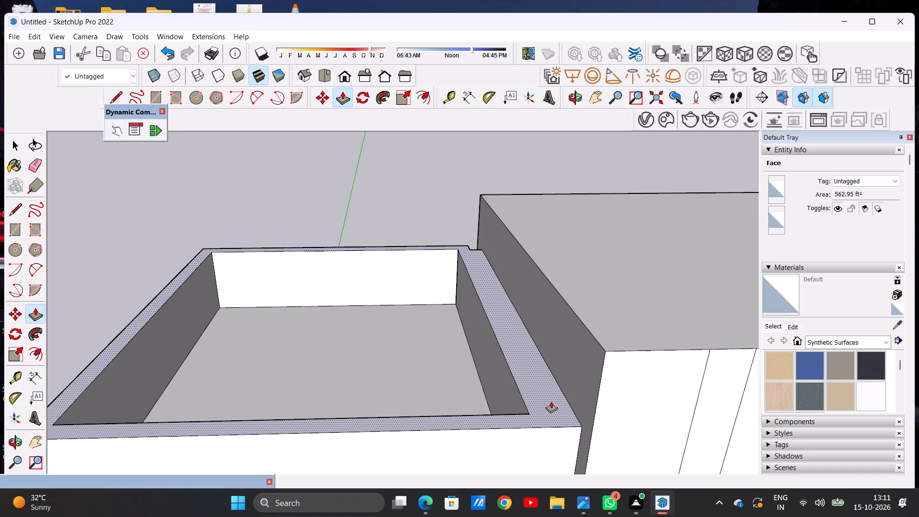
{"action": "left_click", "coordinate": [551, 401]}
{"action": "key", "text": "space"}
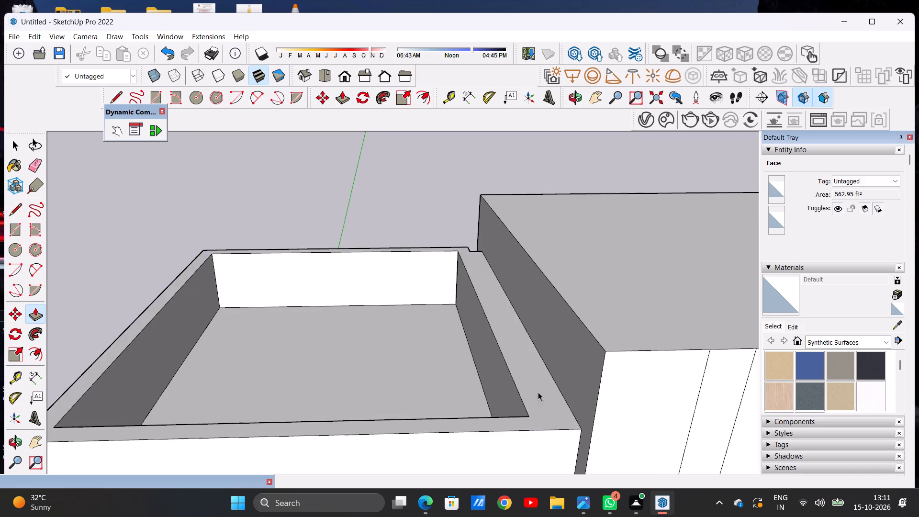
Push/Pull the recessed end face beside the core at the building's rear until flush with the parapet's rear face.
{"action": "scroll", "coordinate": [535, 377], "scroll_direction": "down", "scroll_amount": 17}
{"action": "middle_click_drag", "start_coordinate": [414, 366], "coordinate": [549, 357]}
{"action": "middle_click_drag", "start_coordinate": [368, 320], "coordinate": [563, 332]}
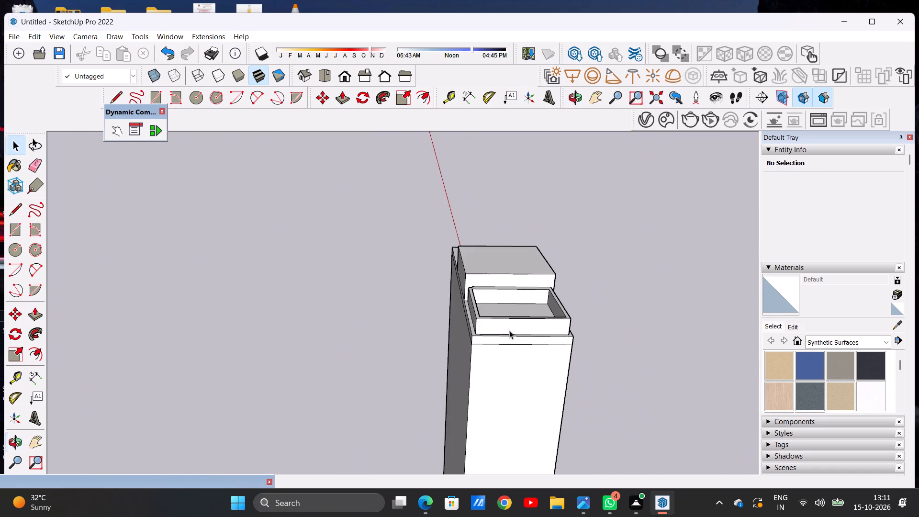
{"action": "middle_click_drag", "start_coordinate": [412, 330], "coordinate": [533, 327]}
{"action": "scroll", "coordinate": [527, 284], "scroll_direction": "up", "scroll_amount": 11}
{"action": "scroll", "coordinate": [512, 281], "scroll_direction": "down", "scroll_amount": 1}
{"action": "scroll", "coordinate": [512, 281], "scroll_direction": "up", "scroll_amount": 3}
{"action": "middle_click_drag", "start_coordinate": [511, 281], "coordinate": [502, 342]}
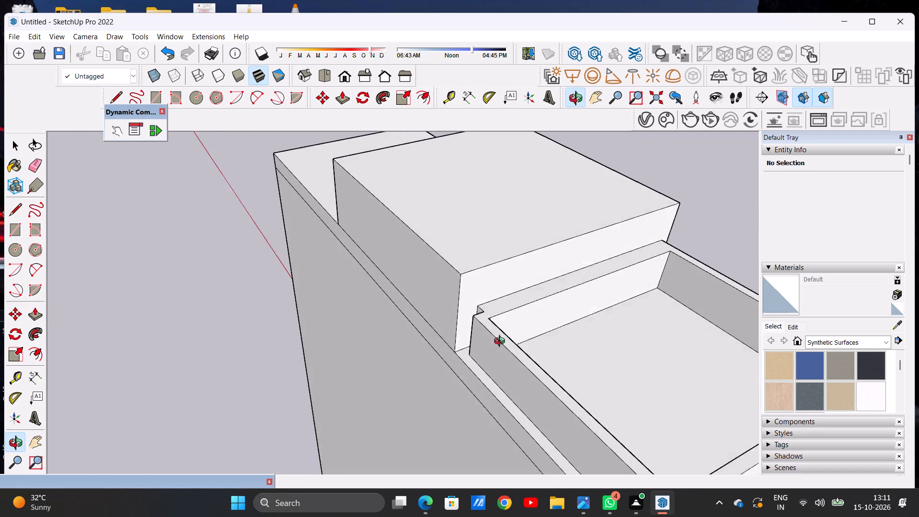
{"action": "middle_click_drag", "start_coordinate": [502, 342], "coordinate": [502, 351]}
{"action": "scroll", "coordinate": [481, 346], "scroll_direction": "up", "scroll_amount": 2}
{"action": "scroll", "coordinate": [478, 344], "scroll_direction": "down", "scroll_amount": 1}
{"action": "scroll", "coordinate": [478, 342], "scroll_direction": "up", "scroll_amount": 5}
{"action": "middle_click_drag", "start_coordinate": [471, 337], "coordinate": [587, 333]}
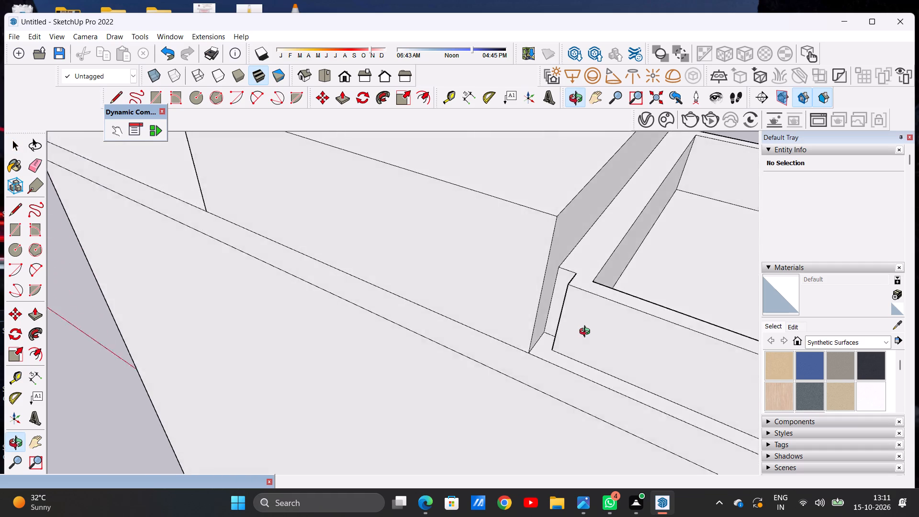
{"action": "middle_click_drag", "start_coordinate": [587, 333], "coordinate": [578, 350]}
{"action": "scroll", "coordinate": [565, 305], "scroll_direction": "up", "scroll_amount": 7}
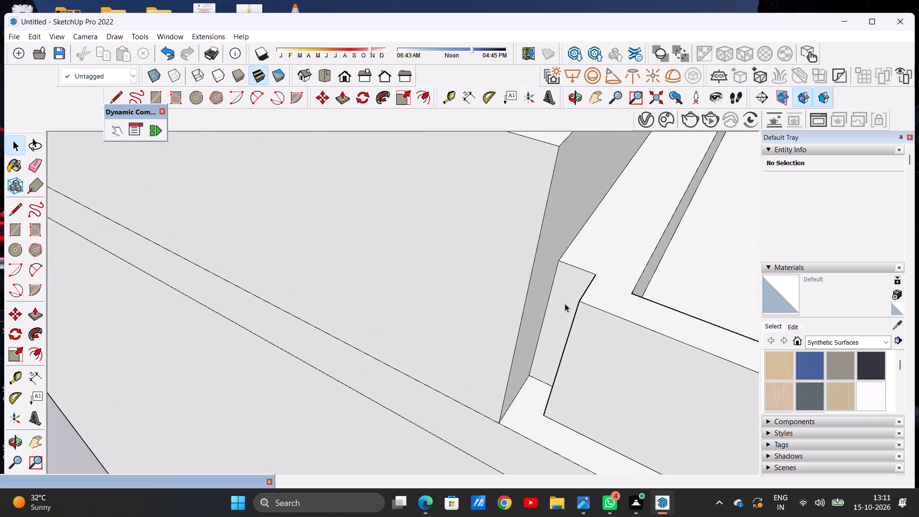
{"action": "key", "text": "p"}
{"action": "scroll", "coordinate": [566, 294], "scroll_direction": "up", "scroll_amount": 5}
{"action": "left_click", "coordinate": [566, 294]}
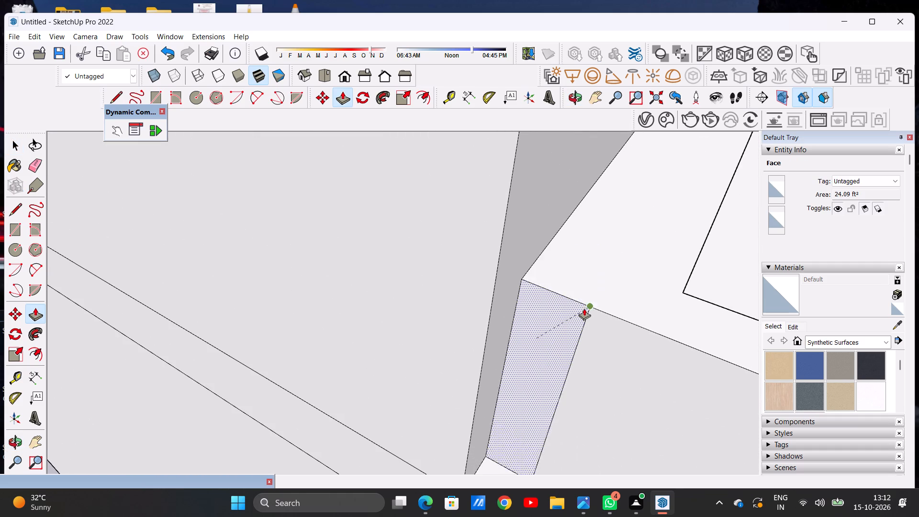
{"action": "left_click", "coordinate": [587, 307]}
{"action": "scroll", "coordinate": [511, 305], "scroll_direction": "down", "scroll_amount": 8}
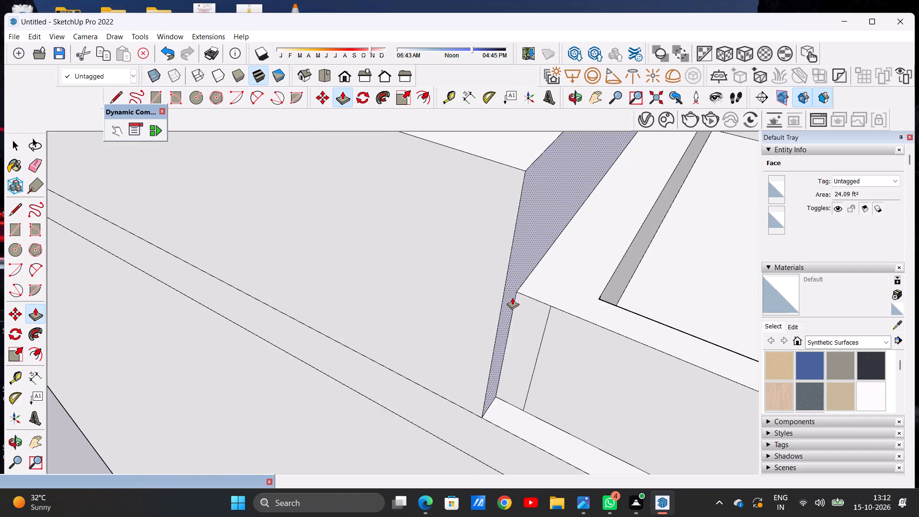
{"action": "key", "text": "space"}
{"action": "key", "text": "e"}
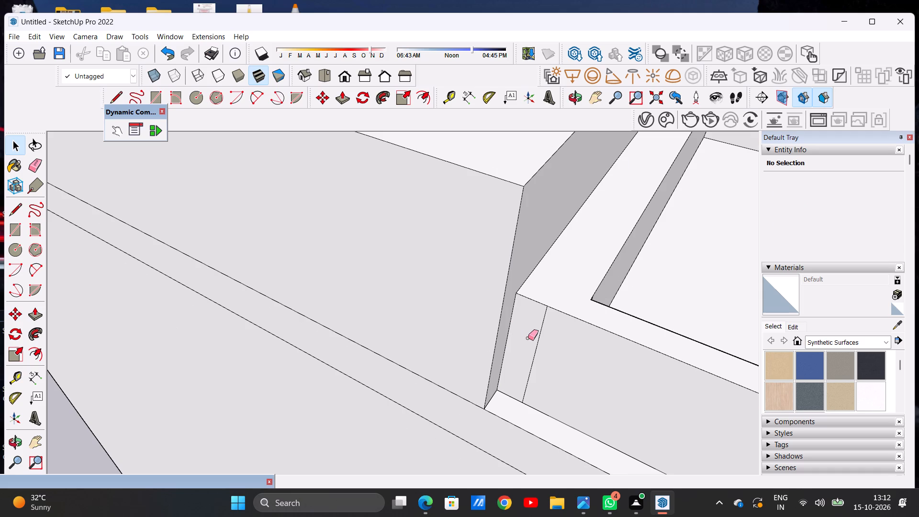
{"action": "key", "text": "space"}
Examine the left wing's new parapet against the central core and right wing from the rear, front and above.
{"action": "scroll", "coordinate": [480, 331], "scroll_direction": "down", "scroll_amount": 20}
{"action": "scroll", "coordinate": [480, 331], "scroll_direction": "down", "scroll_amount": 3}
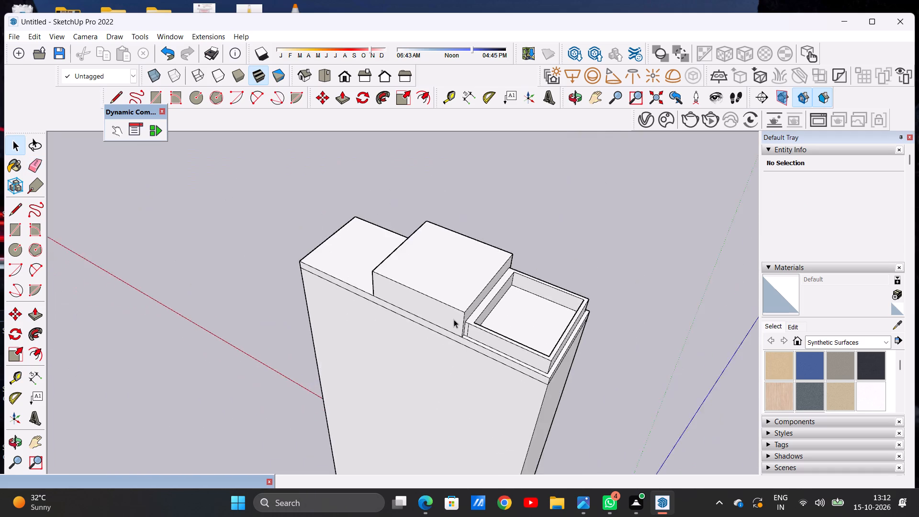
{"action": "scroll", "coordinate": [454, 319], "scroll_direction": "down", "scroll_amount": 5}
{"action": "middle_click_drag", "start_coordinate": [543, 323], "coordinate": [334, 303]}
{"action": "middle_click_drag", "start_coordinate": [417, 316], "coordinate": [117, 272]}
{"action": "scroll", "coordinate": [252, 202], "scroll_direction": "up", "scroll_amount": 8}
{"action": "scroll", "coordinate": [320, 288], "scroll_direction": "up", "scroll_amount": 7}
{"action": "scroll", "coordinate": [305, 258], "scroll_direction": "down", "scroll_amount": 3}
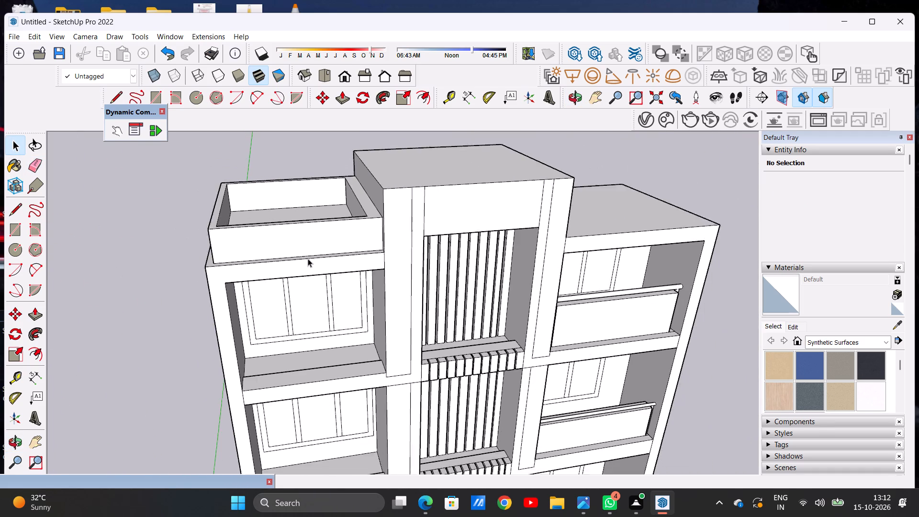
{"action": "scroll", "coordinate": [308, 258], "scroll_direction": "down", "scroll_amount": 2}
{"action": "scroll", "coordinate": [319, 235], "scroll_direction": "up", "scroll_amount": 4}
{"action": "middle_click_drag", "start_coordinate": [344, 223], "coordinate": [338, 260]}
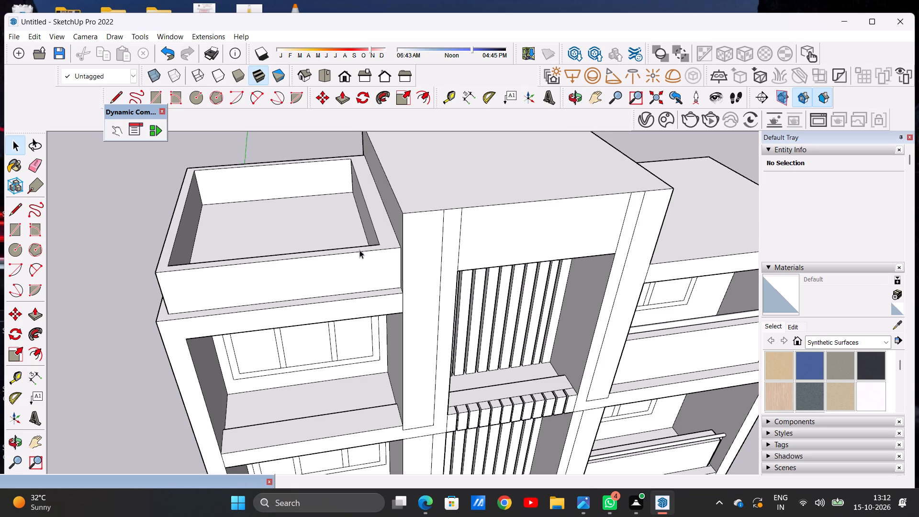
{"action": "scroll", "coordinate": [364, 273], "scroll_direction": "down", "scroll_amount": 10}
{"action": "middle_click_drag", "start_coordinate": [373, 368], "coordinate": [324, 252]}
{"action": "middle_click_drag", "start_coordinate": [324, 252], "coordinate": [346, 266]}
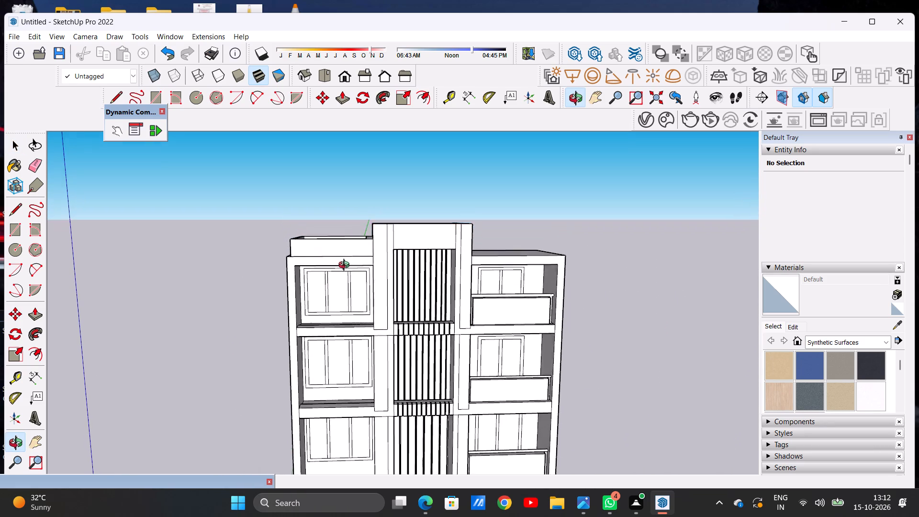
{"action": "middle_click_drag", "start_coordinate": [346, 266], "coordinate": [348, 269]}
{"action": "scroll", "coordinate": [295, 228], "scroll_direction": "up", "scroll_amount": 7}
{"action": "middle_click_drag", "start_coordinate": [346, 250], "coordinate": [406, 337]}
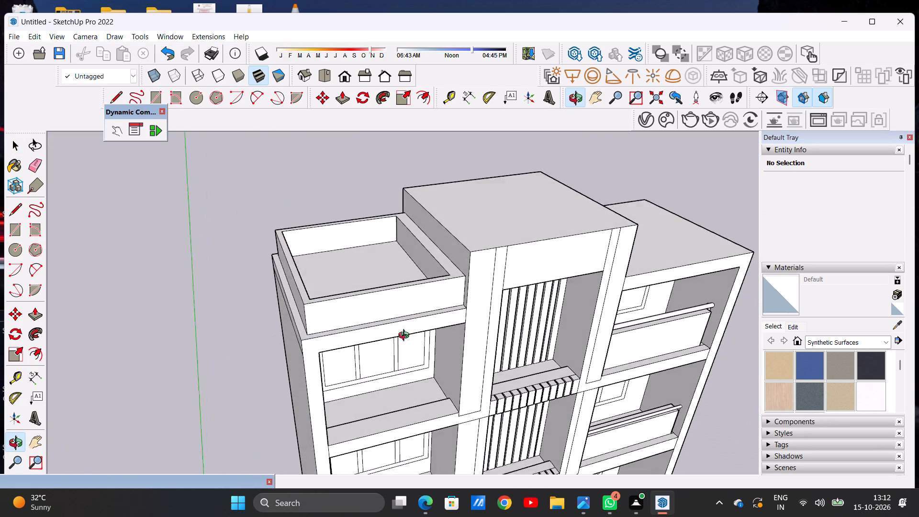
Push/Pull the top face of the left wing's parapet slightly upward beside the central core.
{"action": "middle_click_drag", "start_coordinate": [406, 337], "coordinate": [413, 349]}
{"action": "scroll", "coordinate": [447, 273], "scroll_direction": "up", "scroll_amount": 12}
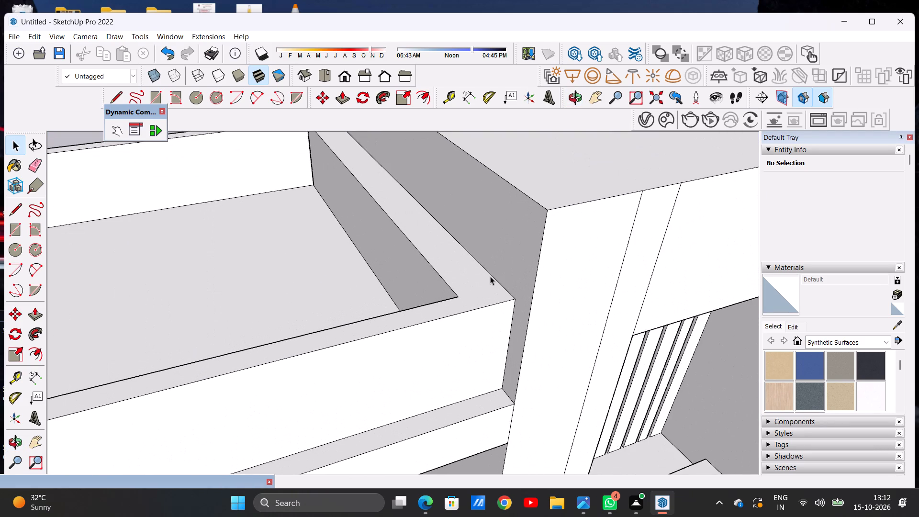
{"action": "key", "text": "p"}
{"action": "left_click", "coordinate": [482, 282]}
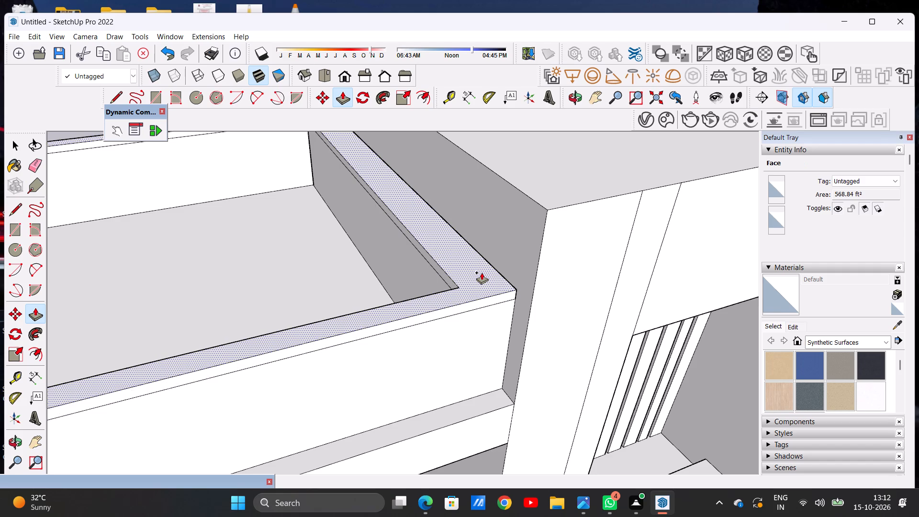
{"action": "left_click", "coordinate": [481, 269]}
{"action": "key", "text": "space"}
Examine the left wing's raised parapet and the front facade from the front, the side and at full-building distance.
{"action": "scroll", "coordinate": [444, 302], "scroll_direction": "down", "scroll_amount": 15}
{"action": "middle_click_drag", "start_coordinate": [451, 330], "coordinate": [385, 257]}
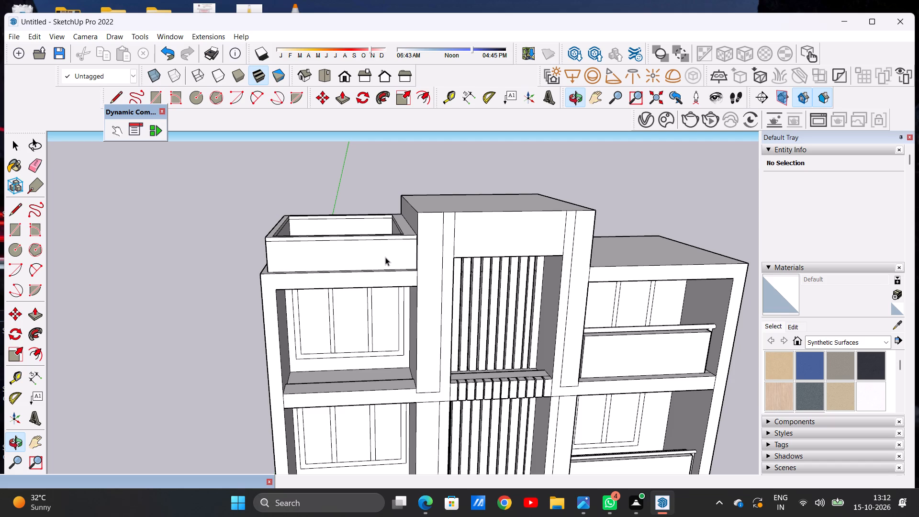
{"action": "scroll", "coordinate": [375, 266], "scroll_direction": "down", "scroll_amount": 6}
{"action": "scroll", "coordinate": [367, 258], "scroll_direction": "up", "scroll_amount": 10}
{"action": "middle_click_drag", "start_coordinate": [311, 263], "coordinate": [294, 267]}
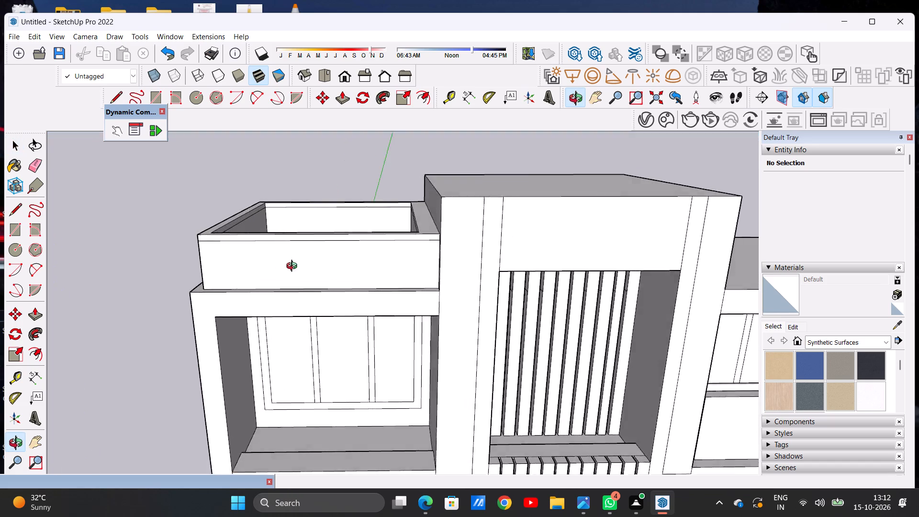
{"action": "middle_click_drag", "start_coordinate": [294, 267], "coordinate": [425, 269]}
{"action": "scroll", "coordinate": [353, 272], "scroll_direction": "down", "scroll_amount": 5}
{"action": "scroll", "coordinate": [312, 260], "scroll_direction": "up", "scroll_amount": 8}
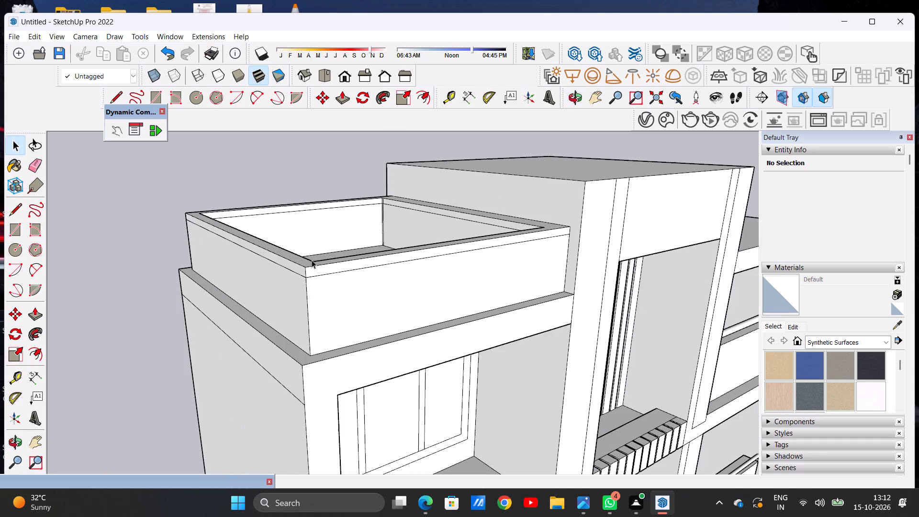
{"action": "scroll", "coordinate": [312, 260], "scroll_direction": "down", "scroll_amount": 19}
{"action": "scroll", "coordinate": [361, 257], "scroll_direction": "down", "scroll_amount": 5}
{"action": "scroll", "coordinate": [364, 278], "scroll_direction": "up", "scroll_amount": 3}
{"action": "scroll", "coordinate": [363, 278], "scroll_direction": "down", "scroll_amount": 1}
{"action": "scroll", "coordinate": [363, 279], "scroll_direction": "up", "scroll_amount": 4}
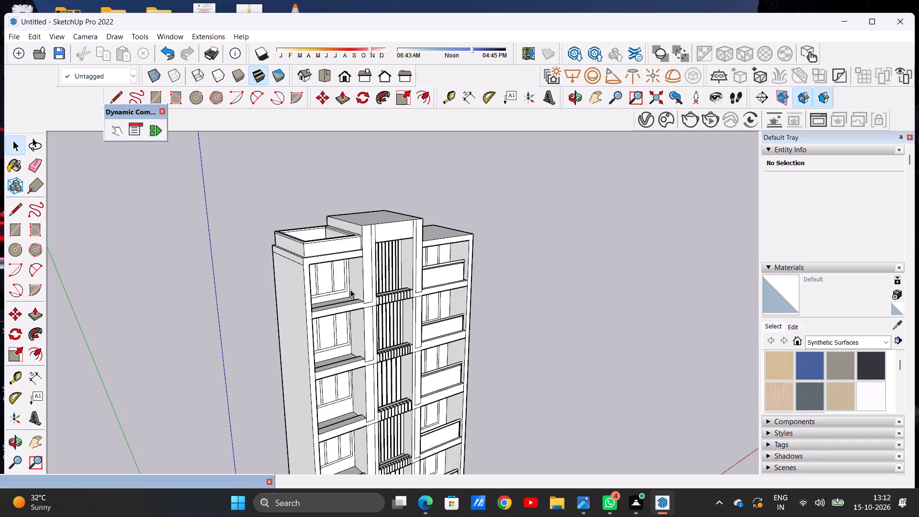
{"action": "middle_click_drag", "start_coordinate": [342, 291], "coordinate": [288, 328]}
{"action": "scroll", "coordinate": [328, 292], "scroll_direction": "up", "scroll_amount": 13}
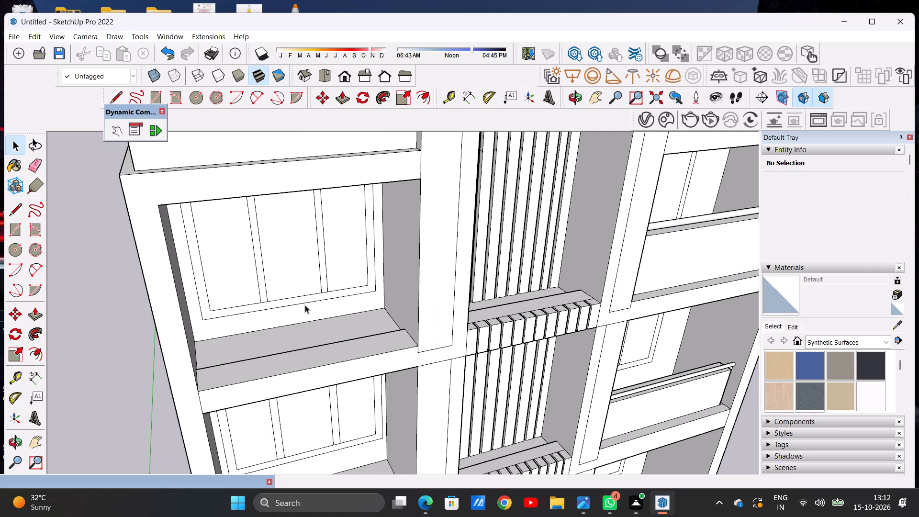
{"action": "scroll", "coordinate": [301, 309], "scroll_direction": "down", "scroll_amount": 13}
{"action": "middle_click_drag", "start_coordinate": [418, 319], "coordinate": [346, 280]}
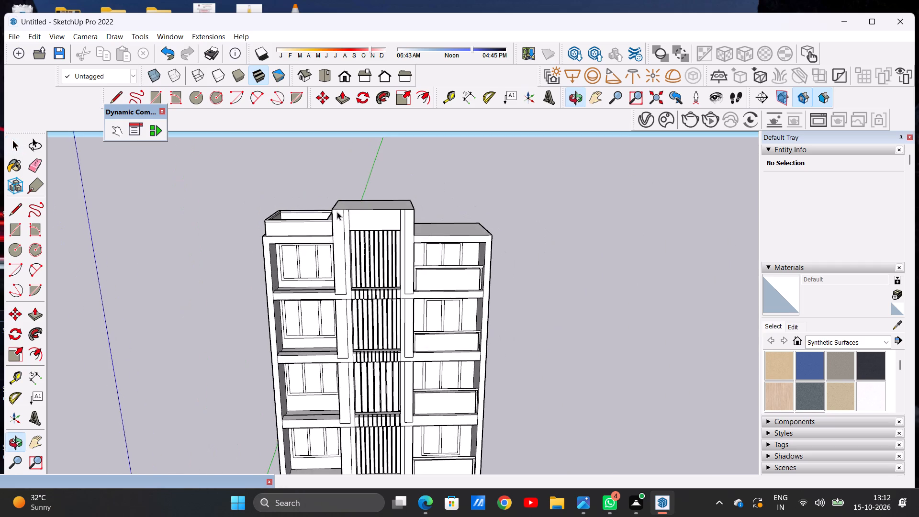
{"action": "scroll", "coordinate": [337, 212], "scroll_direction": "up", "scroll_amount": 9}
{"action": "scroll", "coordinate": [450, 246], "scroll_direction": "down", "scroll_amount": 14}
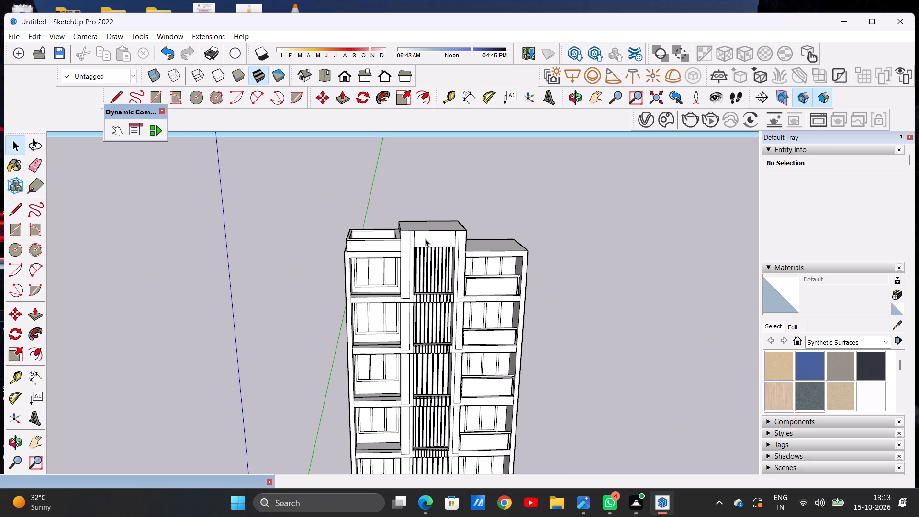
{"action": "scroll", "coordinate": [425, 239], "scroll_direction": "down", "scroll_amount": 11}
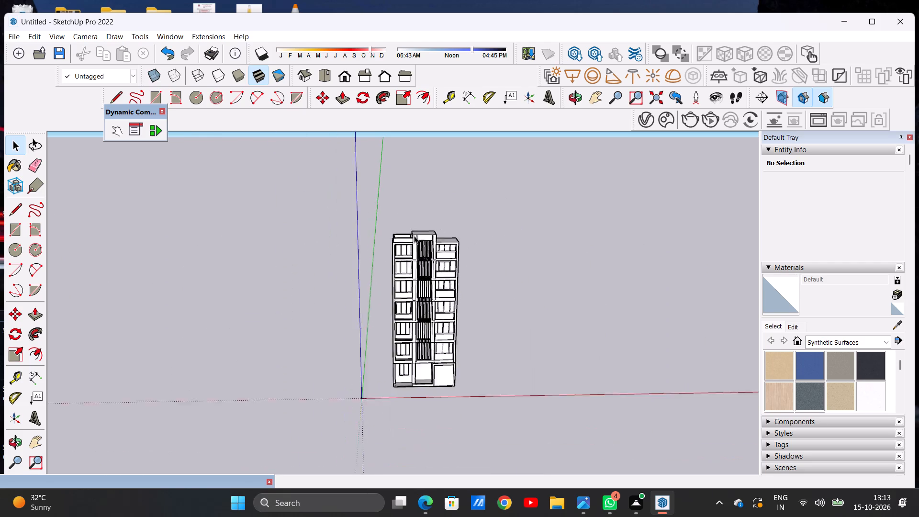
{"action": "scroll", "coordinate": [414, 236], "scroll_direction": "down", "scroll_amount": 1}
{"action": "scroll", "coordinate": [425, 262], "scroll_direction": "up", "scroll_amount": 16}
{"action": "middle_click_drag", "start_coordinate": [495, 256], "coordinate": [454, 252]}
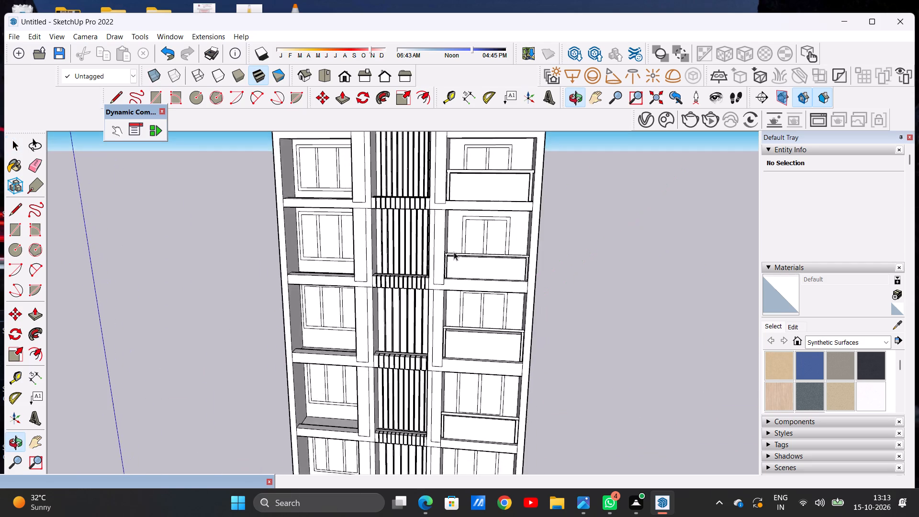
{"action": "scroll", "coordinate": [468, 278], "scroll_direction": "down", "scroll_amount": 7}
{"action": "scroll", "coordinate": [424, 211], "scroll_direction": "up", "scroll_amount": 8}
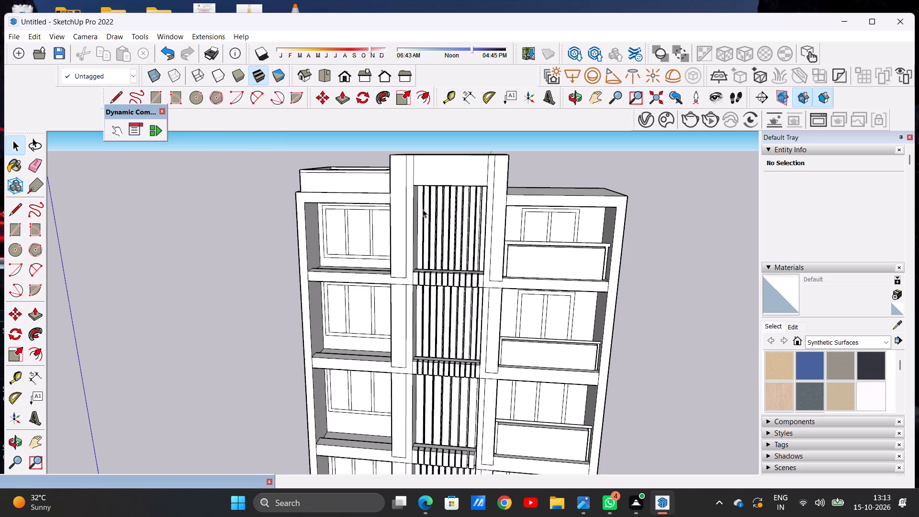
Examine the left wing's first-floor balcony opening, window and floor ledge above the ground floor.
{"action": "scroll", "coordinate": [423, 209], "scroll_direction": "down", "scroll_amount": 11}
{"action": "scroll", "coordinate": [479, 326], "scroll_direction": "down", "scroll_amount": 3}
{"action": "scroll", "coordinate": [428, 382], "scroll_direction": "up", "scroll_amount": 4}
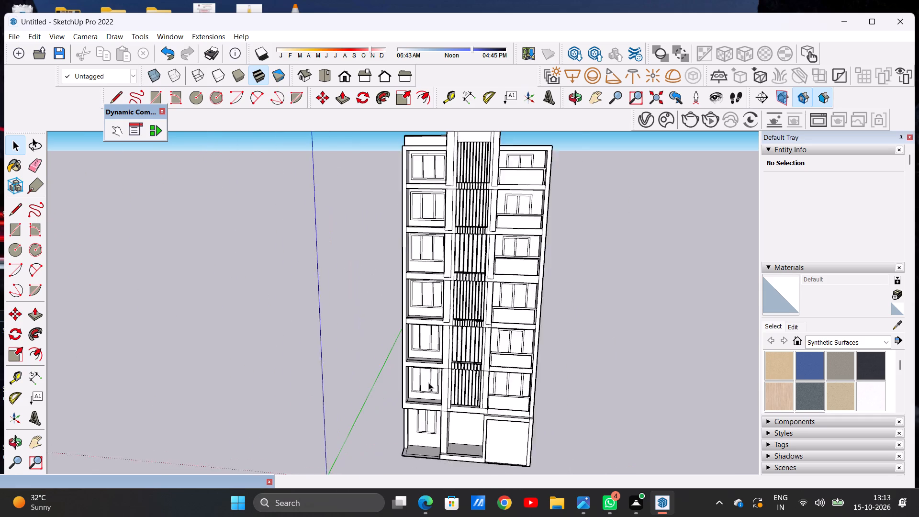
{"action": "scroll", "coordinate": [428, 382], "scroll_direction": "up", "scroll_amount": 3}
{"action": "middle_click_drag", "start_coordinate": [415, 386], "coordinate": [437, 393]}
{"action": "scroll", "coordinate": [406, 421], "scroll_direction": "up", "scroll_amount": 7}
{"action": "middle_click_drag", "start_coordinate": [421, 387], "coordinate": [427, 422]}
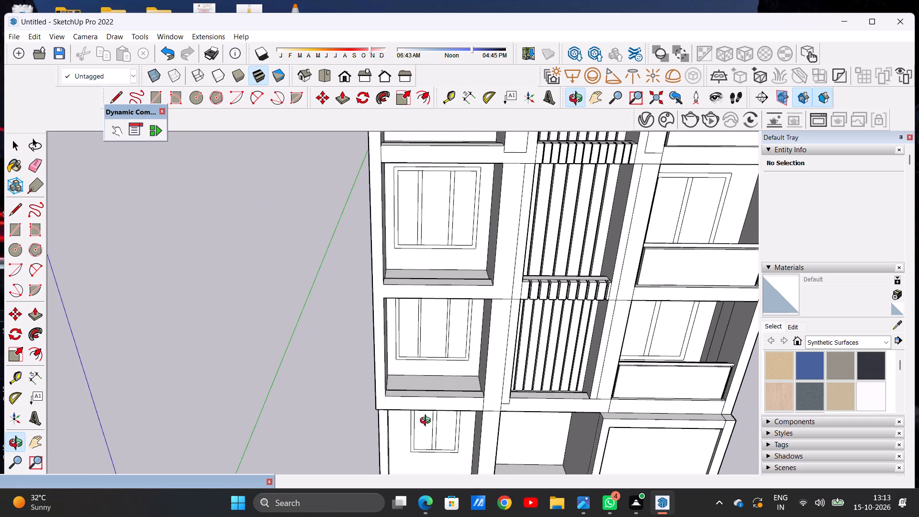
{"action": "middle_click_drag", "start_coordinate": [427, 422], "coordinate": [428, 423]}
{"action": "scroll", "coordinate": [465, 363], "scroll_direction": "up", "scroll_amount": 8}
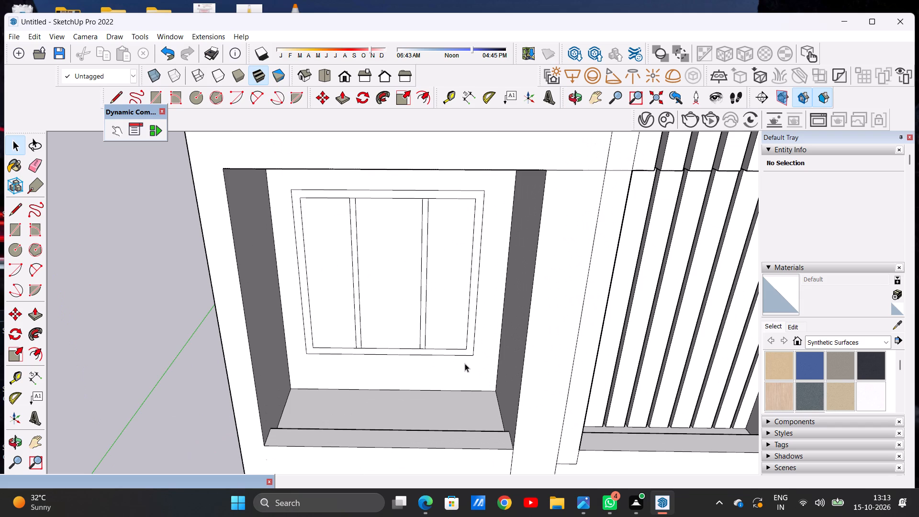
{"action": "scroll", "coordinate": [419, 436], "scroll_direction": "down", "scroll_amount": 5}
{"action": "scroll", "coordinate": [441, 371], "scroll_direction": "down", "scroll_amount": 8}
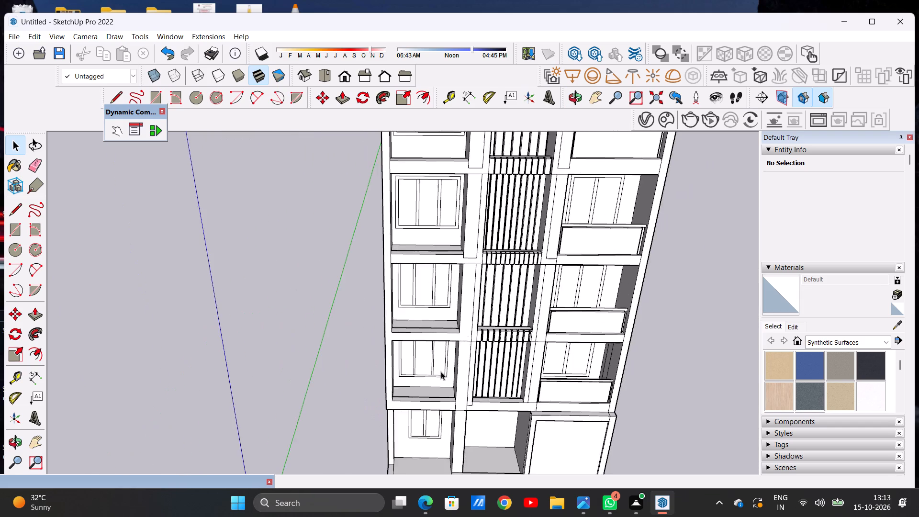
{"action": "scroll", "coordinate": [441, 371], "scroll_direction": "down", "scroll_amount": 7}
{"action": "scroll", "coordinate": [441, 370], "scroll_direction": "up", "scroll_amount": 19}
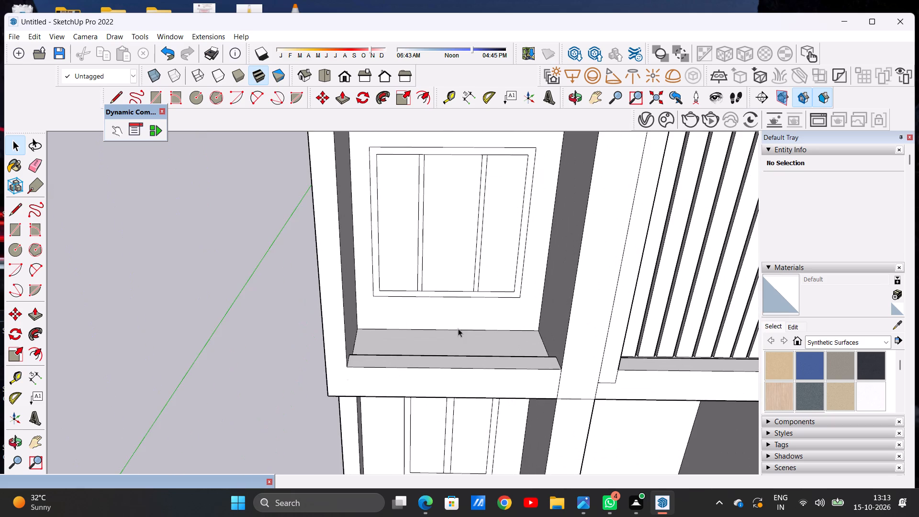
{"action": "middle_click_drag", "start_coordinate": [458, 328], "coordinate": [461, 377]}
{"action": "scroll", "coordinate": [396, 346], "scroll_direction": "down", "scroll_amount": 8}
{"action": "scroll", "coordinate": [397, 347], "scroll_direction": "up", "scroll_amount": 15}
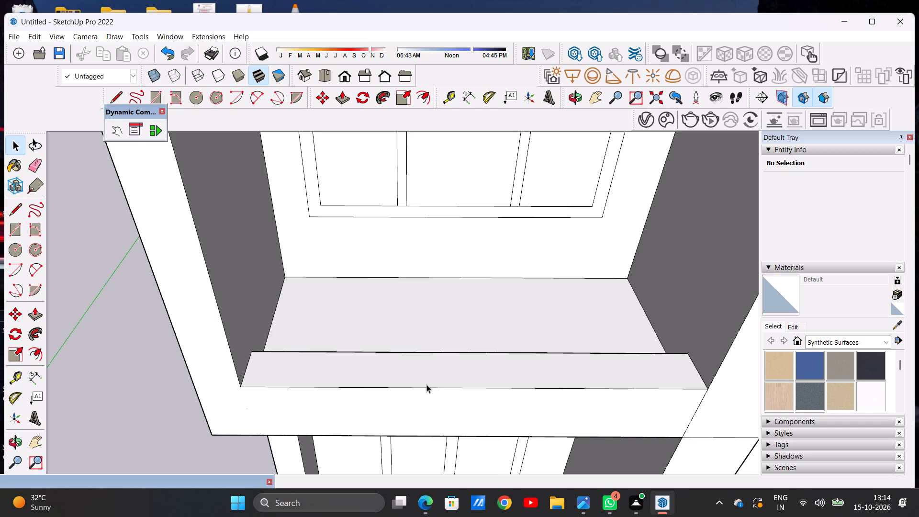
{"action": "scroll", "coordinate": [422, 367], "scroll_direction": "down", "scroll_amount": 9}
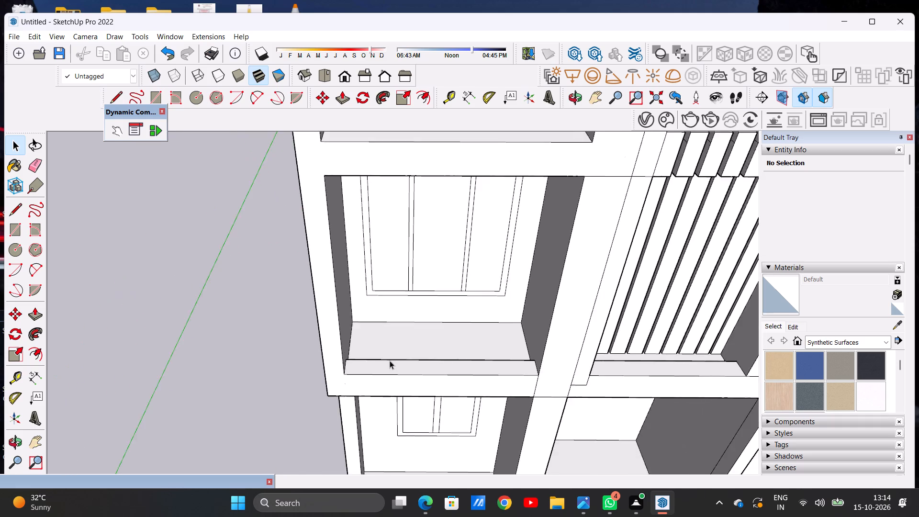
{"action": "scroll", "coordinate": [390, 360], "scroll_direction": "down", "scroll_amount": 18}
{"action": "scroll", "coordinate": [398, 358], "scroll_direction": "down", "scroll_amount": 8}
{"action": "scroll", "coordinate": [402, 280], "scroll_direction": "up", "scroll_amount": 7}
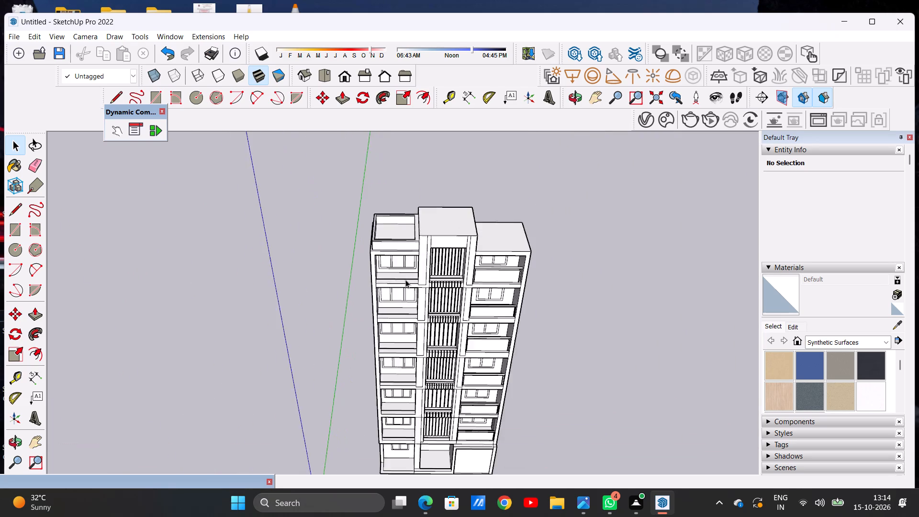
Examine the upper-floor balconies of the left wing against the louvred core and the right wing's railings.
{"action": "scroll", "coordinate": [405, 280], "scroll_direction": "up", "scroll_amount": 9}
{"action": "middle_click_drag", "start_coordinate": [405, 280], "coordinate": [410, 196]}
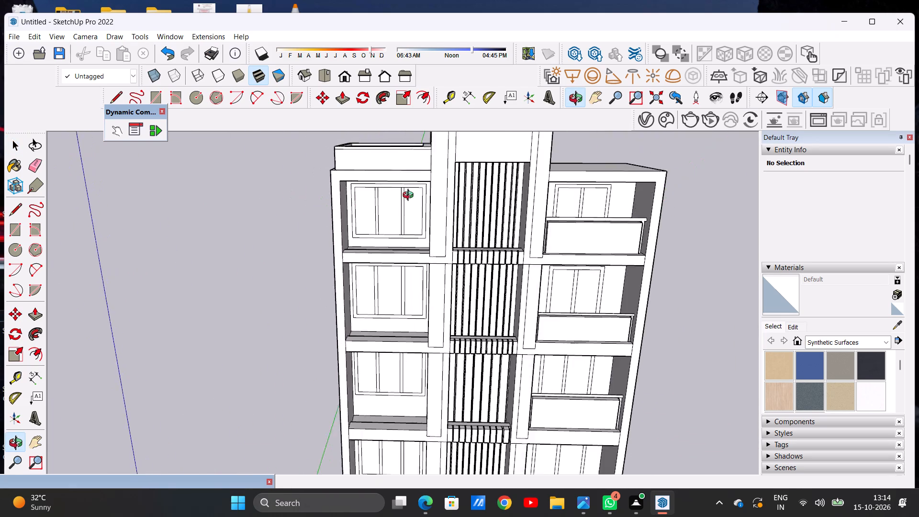
{"action": "middle_click_drag", "start_coordinate": [410, 196], "coordinate": [379, 185]}
{"action": "scroll", "coordinate": [386, 211], "scroll_direction": "up", "scroll_amount": 10}
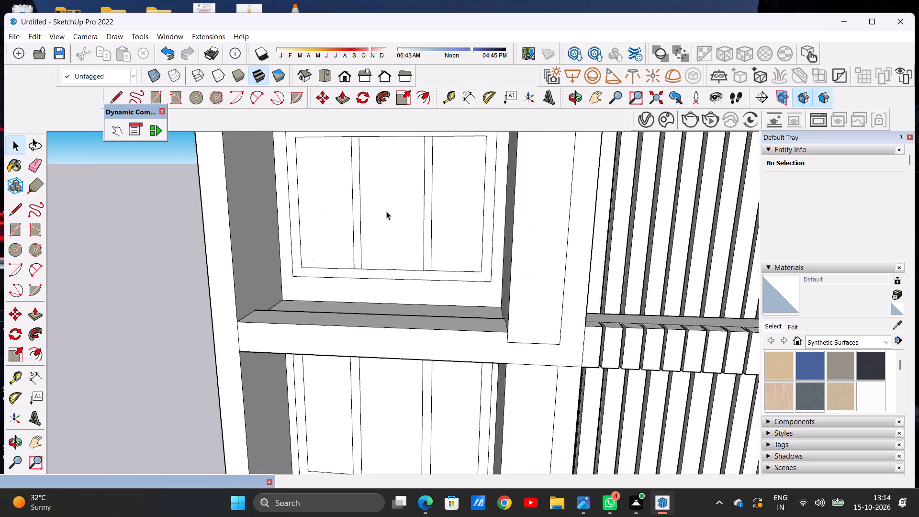
{"action": "scroll", "coordinate": [386, 211], "scroll_direction": "up", "scroll_amount": 3}
{"action": "scroll", "coordinate": [398, 264], "scroll_direction": "down", "scroll_amount": 12}
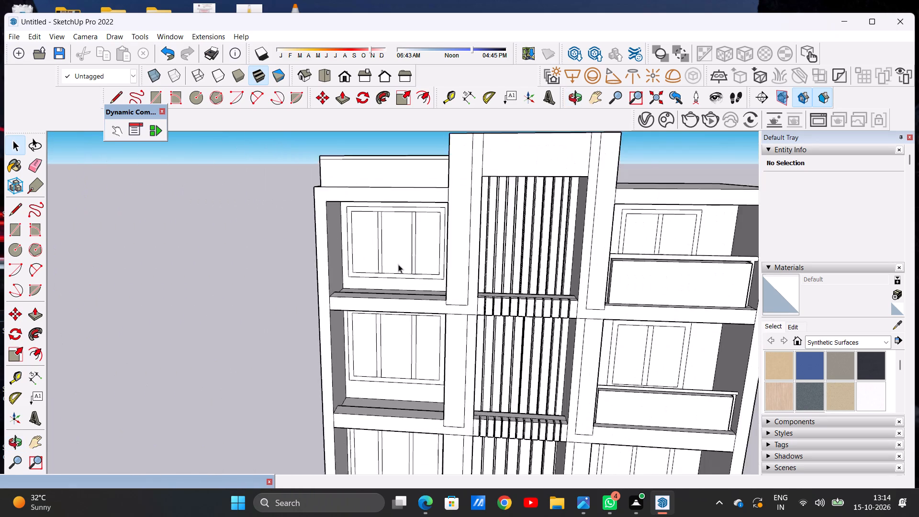
{"action": "scroll", "coordinate": [398, 264], "scroll_direction": "down", "scroll_amount": 7}
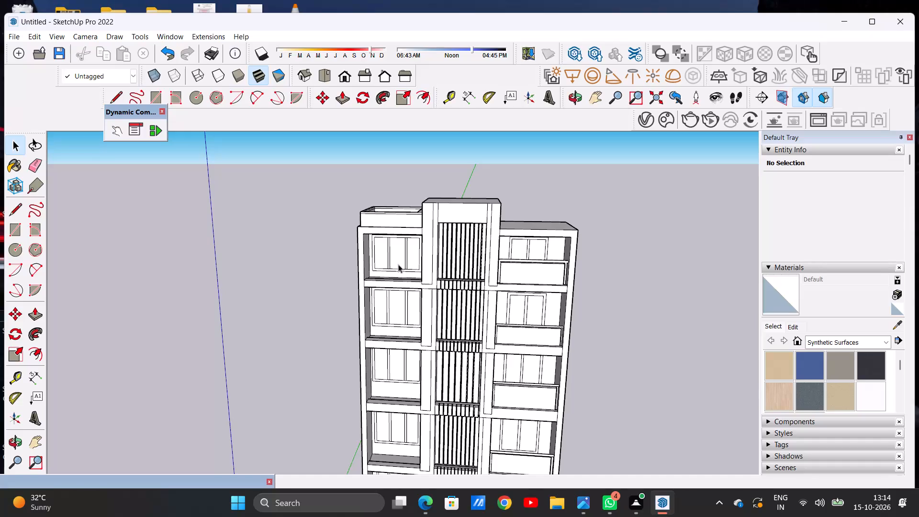
{"action": "scroll", "coordinate": [398, 264], "scroll_direction": "down", "scroll_amount": 13}
{"action": "scroll", "coordinate": [415, 326], "scroll_direction": "up", "scroll_amount": 8}
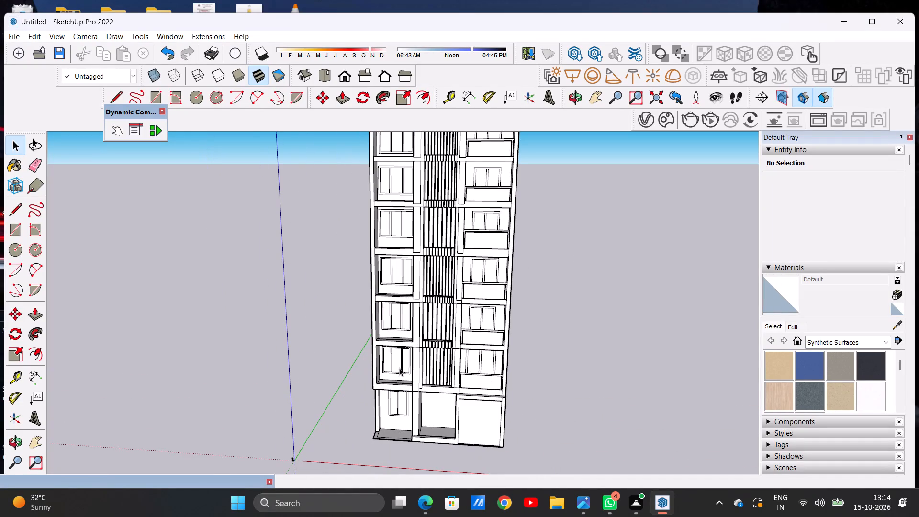
{"action": "scroll", "coordinate": [399, 235], "scroll_direction": "down", "scroll_amount": 3}
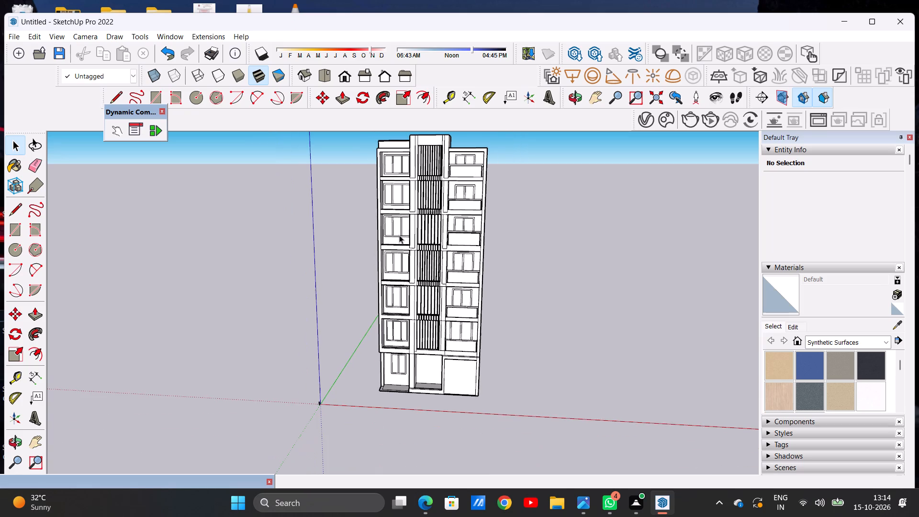
{"action": "scroll", "coordinate": [402, 249], "scroll_direction": "down", "scroll_amount": 4}
{"action": "scroll", "coordinate": [407, 231], "scroll_direction": "up", "scroll_amount": 15}
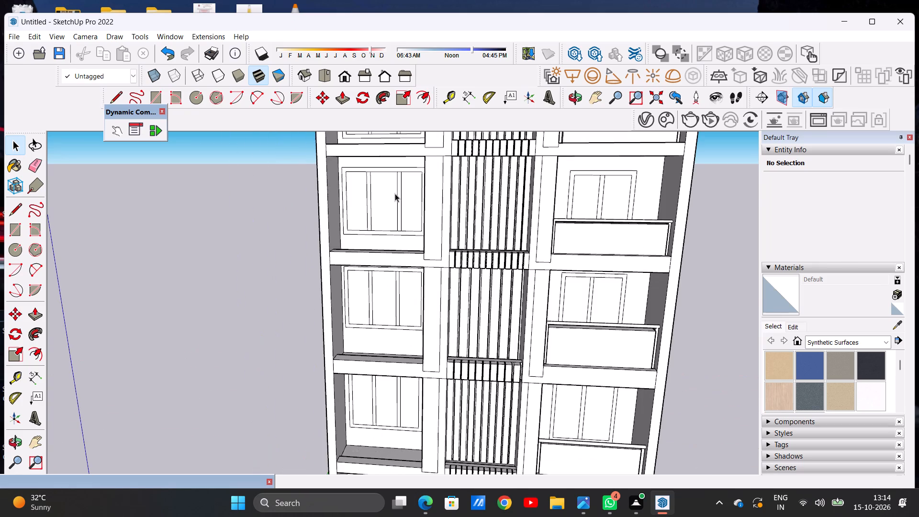
{"action": "middle_click_drag", "start_coordinate": [402, 195], "coordinate": [351, 328]}
{"action": "scroll", "coordinate": [402, 297], "scroll_direction": "down", "scroll_amount": 9}
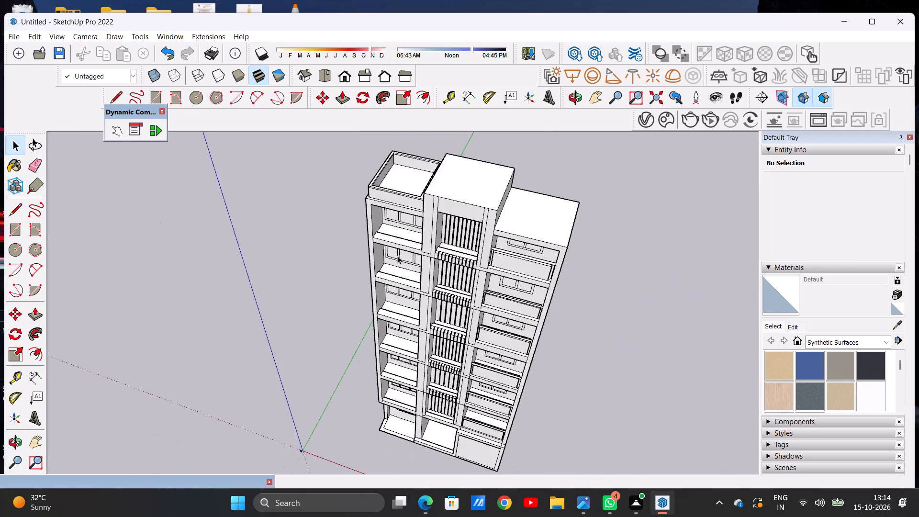
{"action": "scroll", "coordinate": [394, 244], "scroll_direction": "up", "scroll_amount": 3}
{"action": "scroll", "coordinate": [394, 244], "scroll_direction": "down", "scroll_amount": 1}
{"action": "scroll", "coordinate": [394, 244], "scroll_direction": "up", "scroll_amount": 5}
{"action": "middle_click_drag", "start_coordinate": [394, 244], "coordinate": [555, 155]}
{"action": "middle_click", "coordinate": [555, 155]}
{"action": "scroll", "coordinate": [497, 160], "scroll_direction": "up", "scroll_amount": 8}
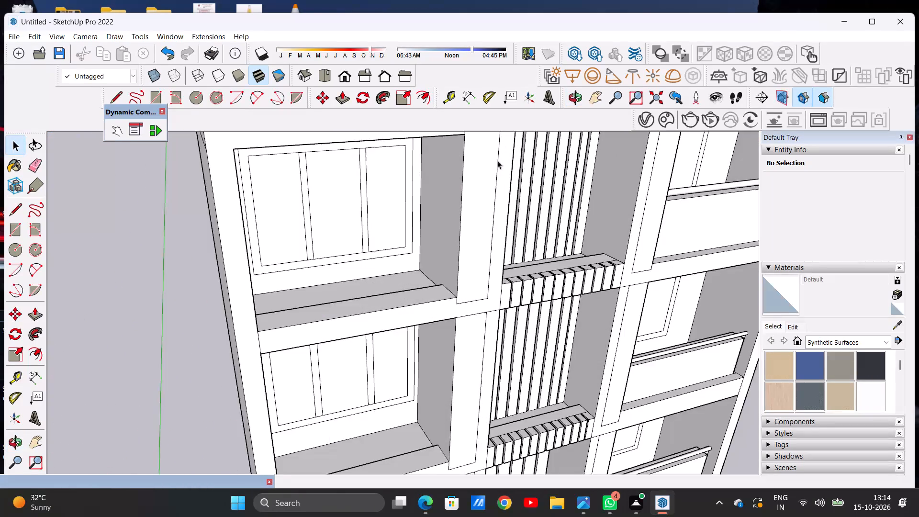
{"action": "scroll", "coordinate": [497, 160], "scroll_direction": "up", "scroll_amount": 1}
{"action": "middle_click_drag", "start_coordinate": [428, 225], "coordinate": [434, 187]}
{"action": "scroll", "coordinate": [467, 290], "scroll_direction": "down", "scroll_amount": 11}
{"action": "scroll", "coordinate": [448, 240], "scroll_direction": "up", "scroll_amount": 8}
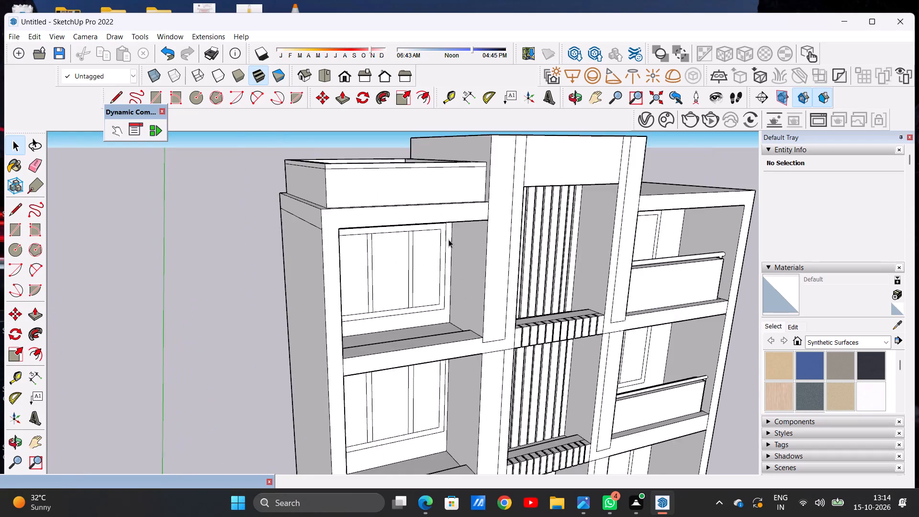
{"action": "middle_click_drag", "start_coordinate": [448, 245], "coordinate": [348, 231]}
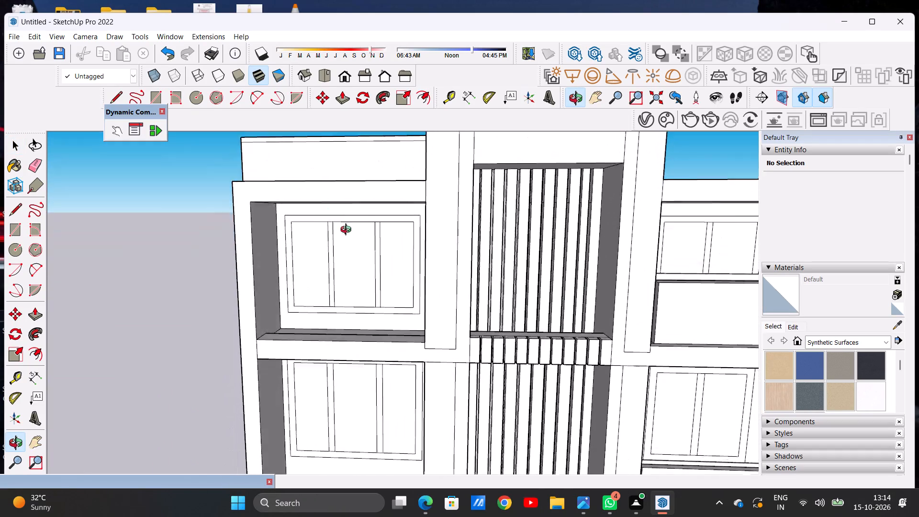
{"action": "middle_click_drag", "start_coordinate": [348, 231], "coordinate": [372, 259]}
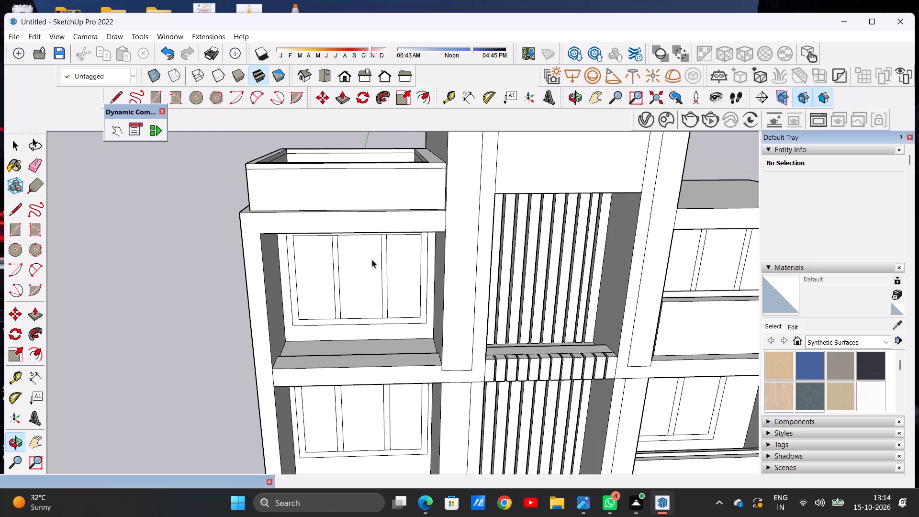
{"action": "scroll", "coordinate": [377, 270], "scroll_direction": "down", "scroll_amount": 2}
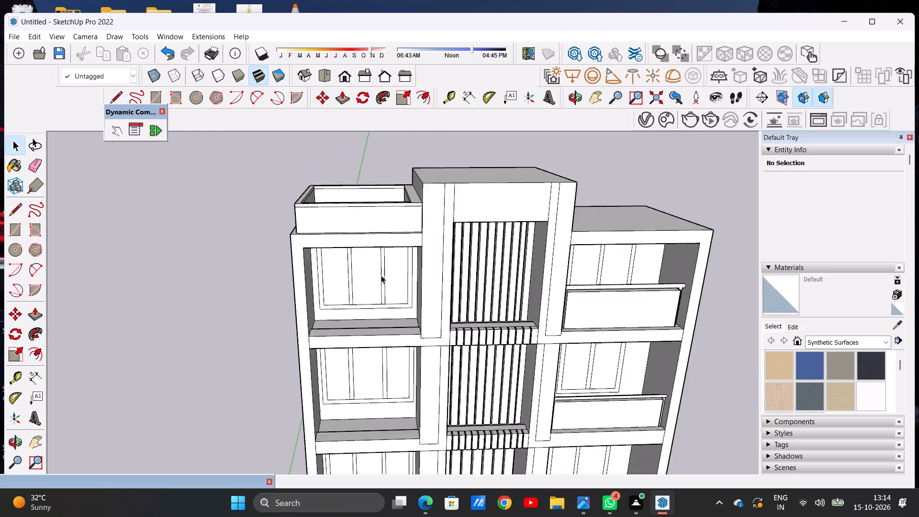
{"action": "scroll", "coordinate": [381, 275], "scroll_direction": "down", "scroll_amount": 16}
{"action": "scroll", "coordinate": [418, 279], "scroll_direction": "up", "scroll_amount": 9}
{"action": "middle_click_drag", "start_coordinate": [431, 276], "coordinate": [345, 247]}
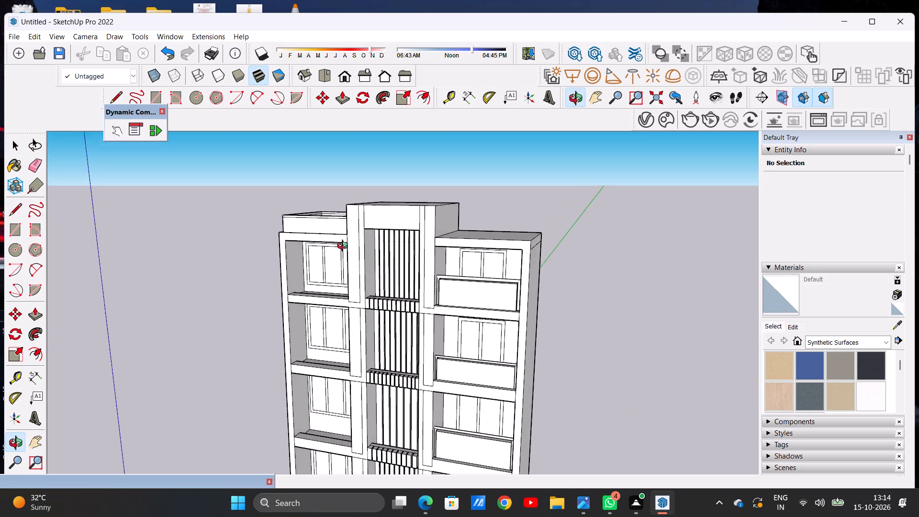
{"action": "middle_click_drag", "start_coordinate": [345, 247], "coordinate": [344, 247]}
{"action": "scroll", "coordinate": [454, 259], "scroll_direction": "up", "scroll_amount": 9}
{"action": "middle_click_drag", "start_coordinate": [453, 277], "coordinate": [485, 201]}
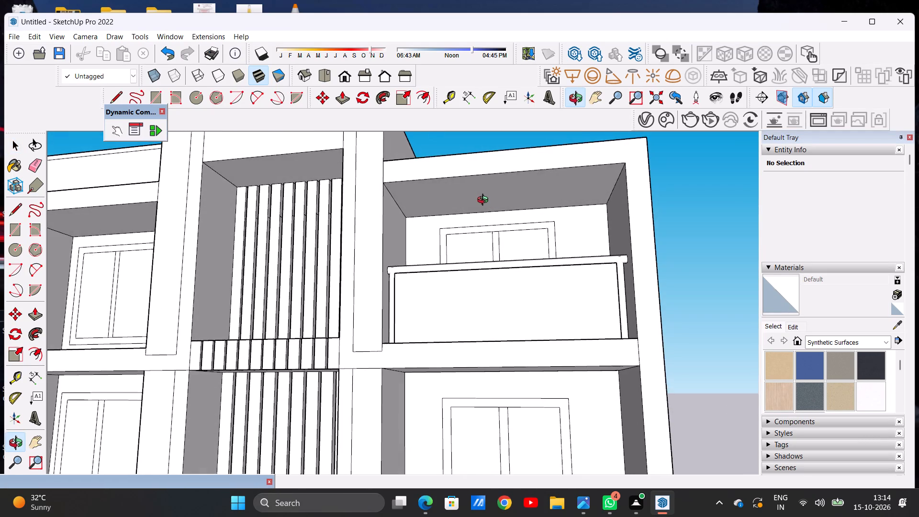
Examine the whole building from the front, the side and the back at full-building distance.
{"action": "middle_click_drag", "start_coordinate": [485, 201], "coordinate": [503, 251]}
{"action": "scroll", "coordinate": [505, 255], "scroll_direction": "down", "scroll_amount": 20}
{"action": "scroll", "coordinate": [505, 255], "scroll_direction": "down", "scroll_amount": 1}
{"action": "scroll", "coordinate": [468, 351], "scroll_direction": "down", "scroll_amount": 7}
{"action": "scroll", "coordinate": [493, 407], "scroll_direction": "up", "scroll_amount": 7}
{"action": "middle_click_drag", "start_coordinate": [432, 346], "coordinate": [395, 376]}
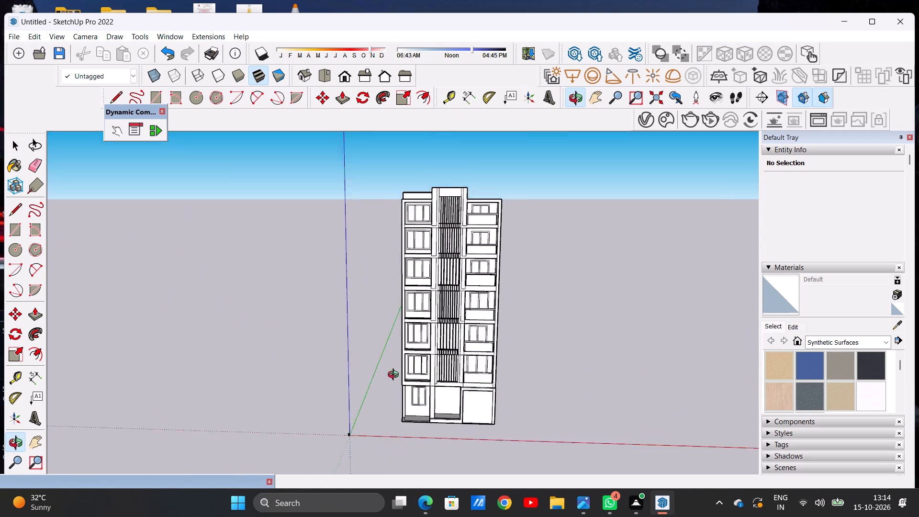
{"action": "middle_click_drag", "start_coordinate": [395, 376], "coordinate": [271, 395]}
{"action": "middle_click_drag", "start_coordinate": [648, 307], "coordinate": [416, 356]}
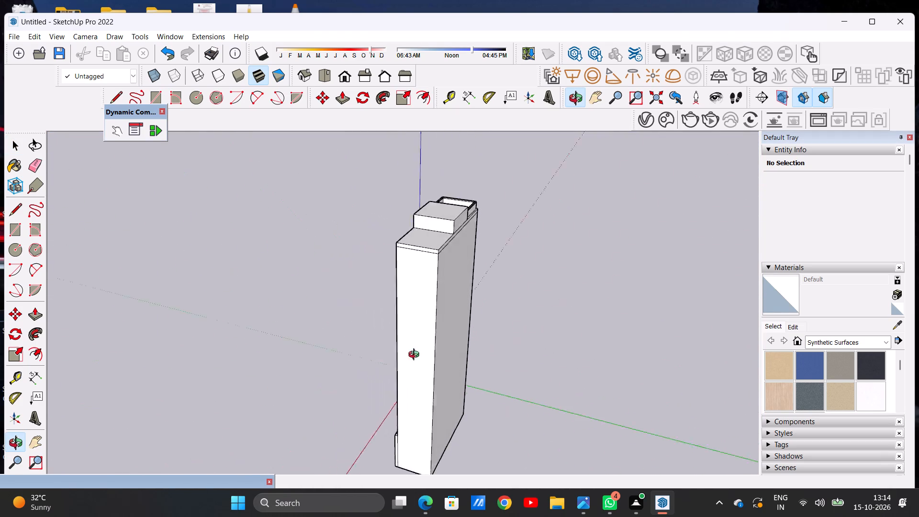
{"action": "middle_click_drag", "start_coordinate": [416, 356], "coordinate": [461, 355]}
{"action": "middle_click_drag", "start_coordinate": [381, 342], "coordinate": [627, 340]}
{"action": "middle_click_drag", "start_coordinate": [426, 346], "coordinate": [558, 344]}
{"action": "scroll", "coordinate": [565, 346], "scroll_direction": "down", "scroll_amount": 6}
{"action": "scroll", "coordinate": [428, 326], "scroll_direction": "up", "scroll_amount": 7}
{"action": "middle_click_drag", "start_coordinate": [493, 330], "coordinate": [441, 303]}
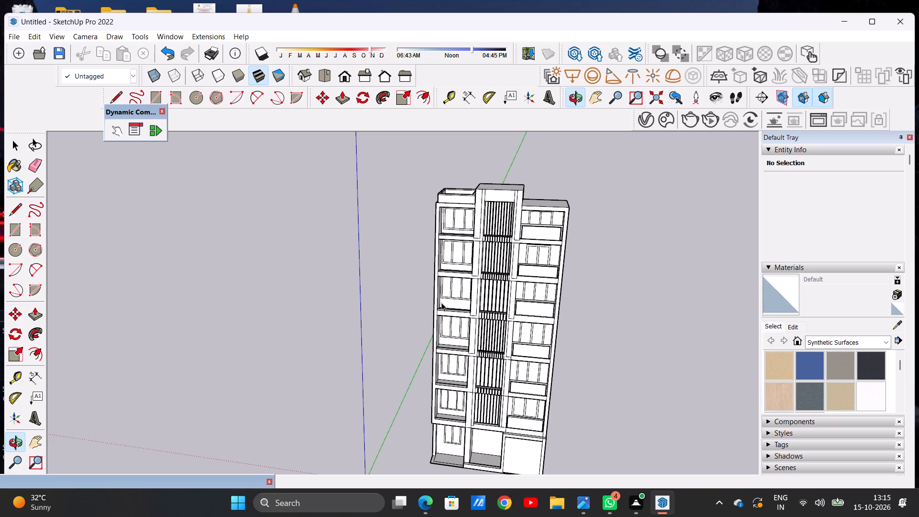
{"action": "scroll", "coordinate": [441, 303], "scroll_direction": "up", "scroll_amount": 1}
{"action": "scroll", "coordinate": [441, 303], "scroll_direction": "down", "scroll_amount": 4}
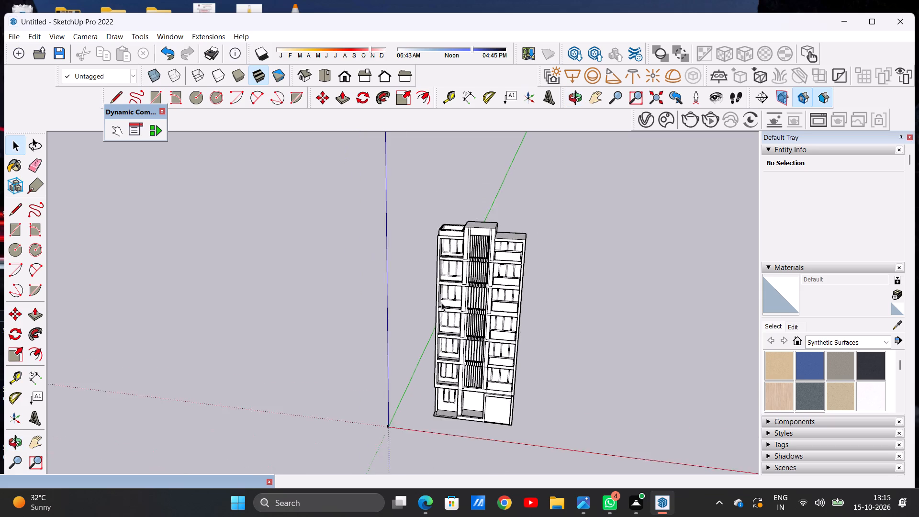
{"action": "scroll", "coordinate": [441, 303], "scroll_direction": "down", "scroll_amount": 10}
{"action": "scroll", "coordinate": [461, 358], "scroll_direction": "up", "scroll_amount": 3}
{"action": "scroll", "coordinate": [461, 358], "scroll_direction": "down", "scroll_amount": 1}
{"action": "scroll", "coordinate": [460, 358], "scroll_direction": "up", "scroll_amount": 13}
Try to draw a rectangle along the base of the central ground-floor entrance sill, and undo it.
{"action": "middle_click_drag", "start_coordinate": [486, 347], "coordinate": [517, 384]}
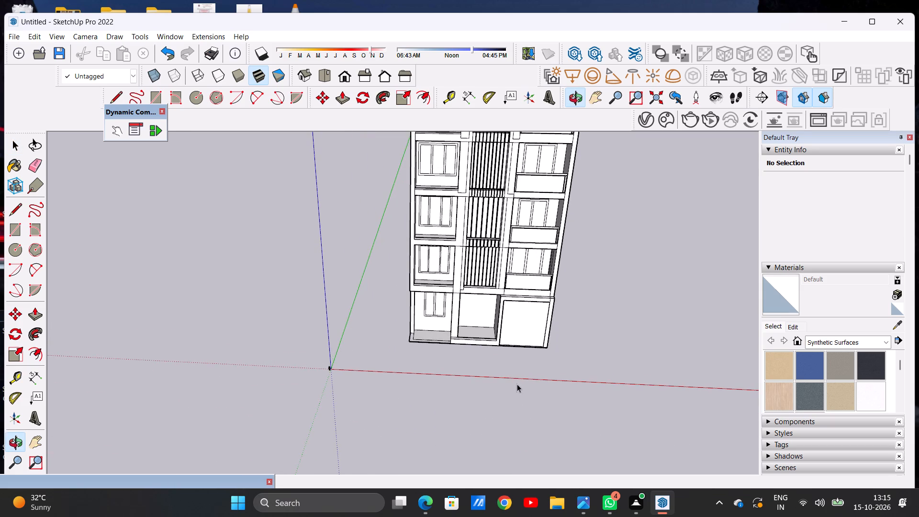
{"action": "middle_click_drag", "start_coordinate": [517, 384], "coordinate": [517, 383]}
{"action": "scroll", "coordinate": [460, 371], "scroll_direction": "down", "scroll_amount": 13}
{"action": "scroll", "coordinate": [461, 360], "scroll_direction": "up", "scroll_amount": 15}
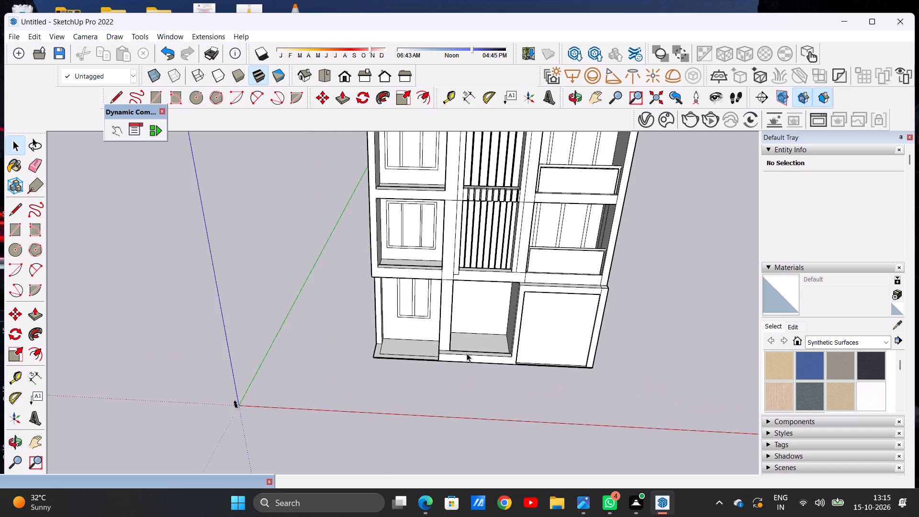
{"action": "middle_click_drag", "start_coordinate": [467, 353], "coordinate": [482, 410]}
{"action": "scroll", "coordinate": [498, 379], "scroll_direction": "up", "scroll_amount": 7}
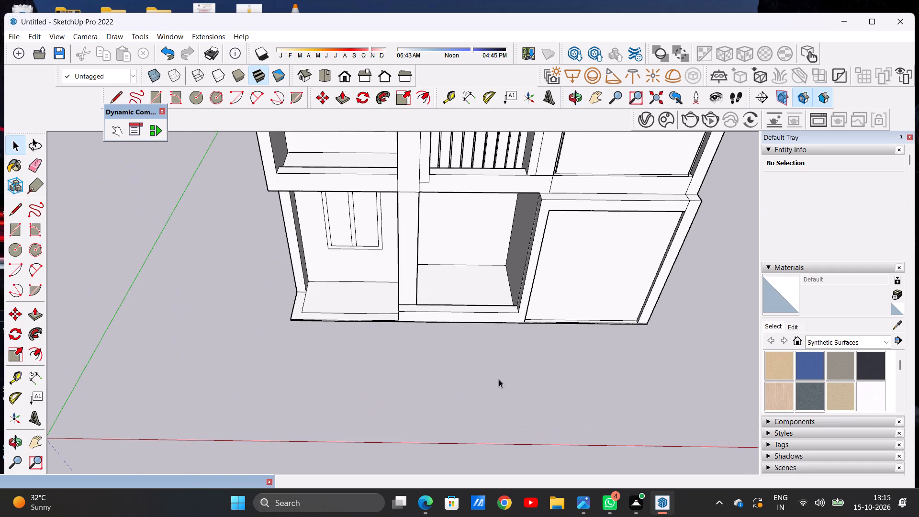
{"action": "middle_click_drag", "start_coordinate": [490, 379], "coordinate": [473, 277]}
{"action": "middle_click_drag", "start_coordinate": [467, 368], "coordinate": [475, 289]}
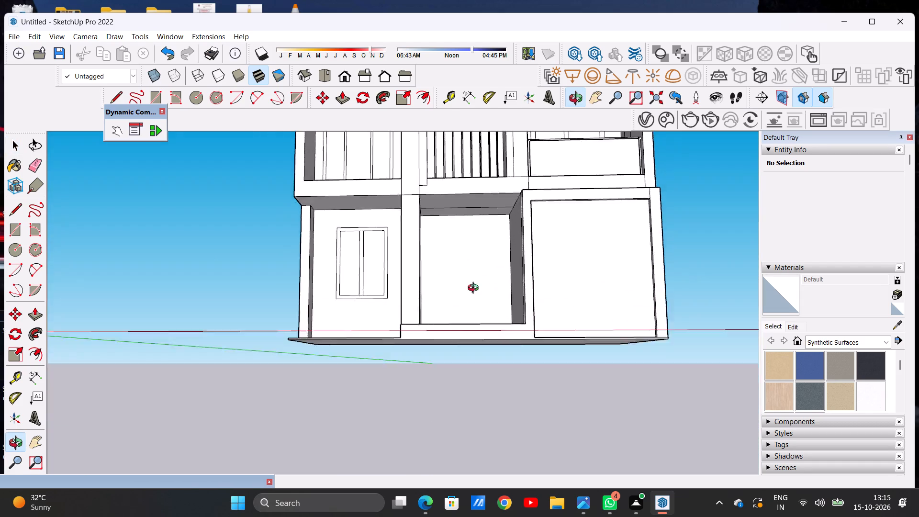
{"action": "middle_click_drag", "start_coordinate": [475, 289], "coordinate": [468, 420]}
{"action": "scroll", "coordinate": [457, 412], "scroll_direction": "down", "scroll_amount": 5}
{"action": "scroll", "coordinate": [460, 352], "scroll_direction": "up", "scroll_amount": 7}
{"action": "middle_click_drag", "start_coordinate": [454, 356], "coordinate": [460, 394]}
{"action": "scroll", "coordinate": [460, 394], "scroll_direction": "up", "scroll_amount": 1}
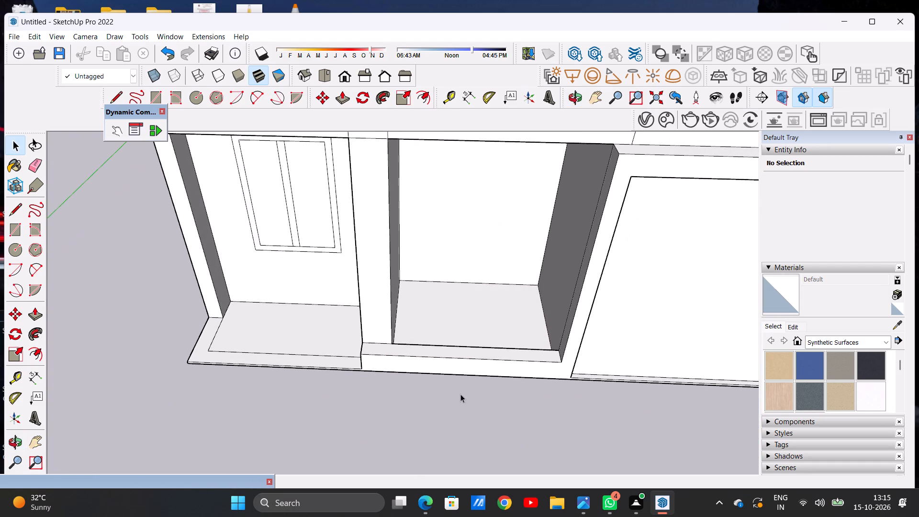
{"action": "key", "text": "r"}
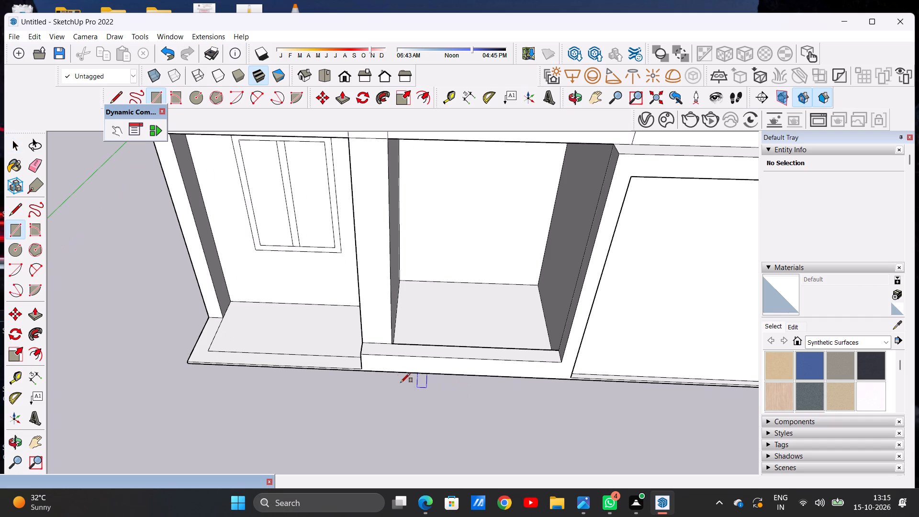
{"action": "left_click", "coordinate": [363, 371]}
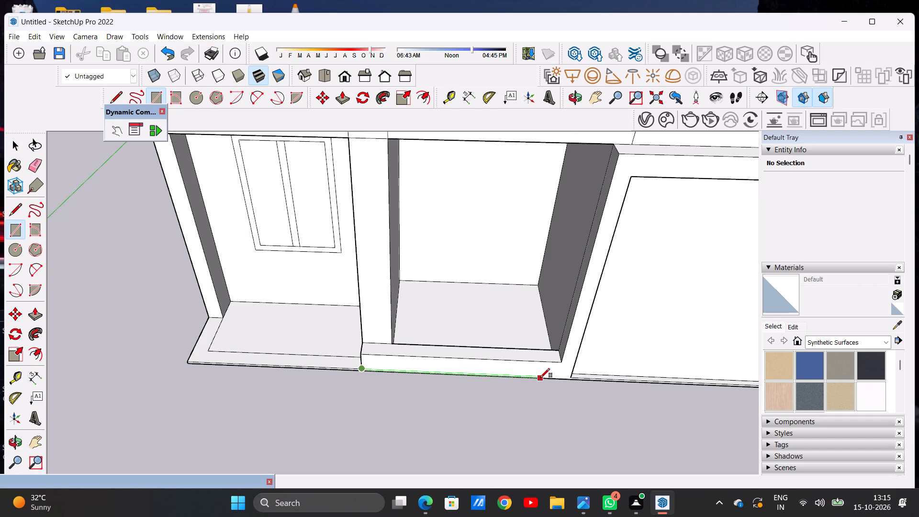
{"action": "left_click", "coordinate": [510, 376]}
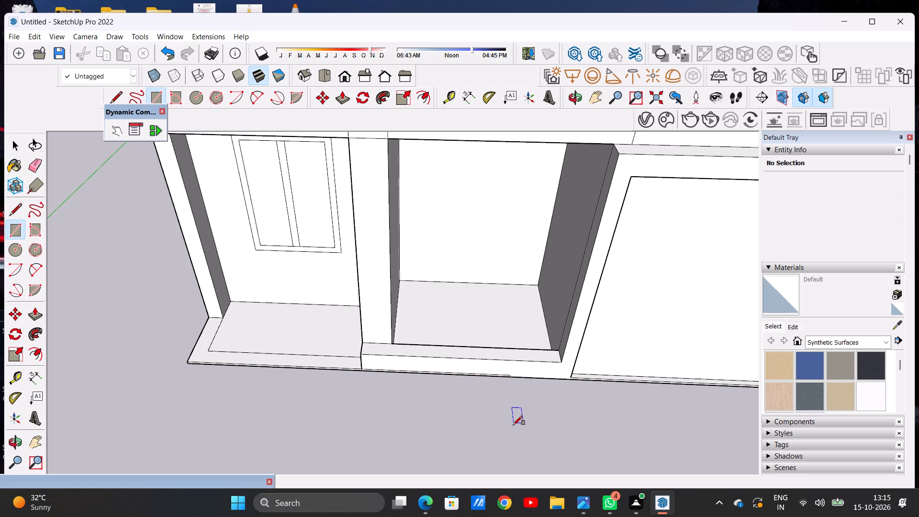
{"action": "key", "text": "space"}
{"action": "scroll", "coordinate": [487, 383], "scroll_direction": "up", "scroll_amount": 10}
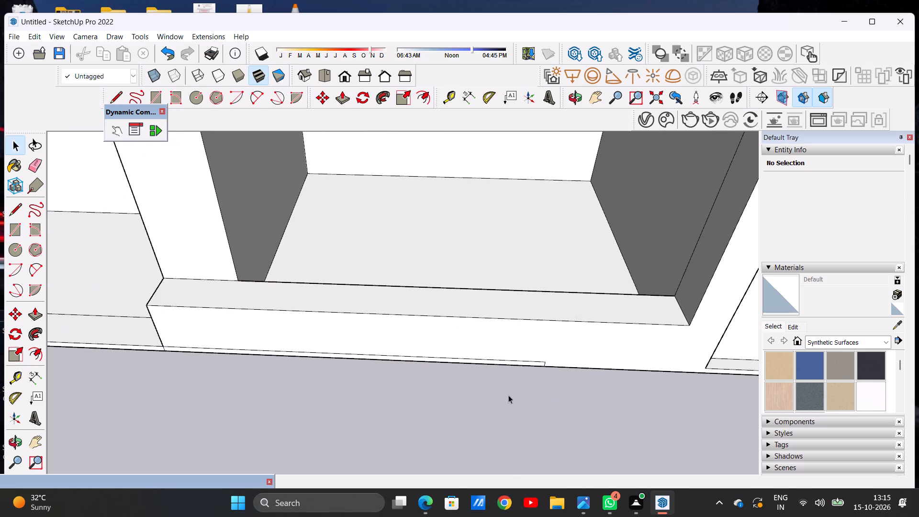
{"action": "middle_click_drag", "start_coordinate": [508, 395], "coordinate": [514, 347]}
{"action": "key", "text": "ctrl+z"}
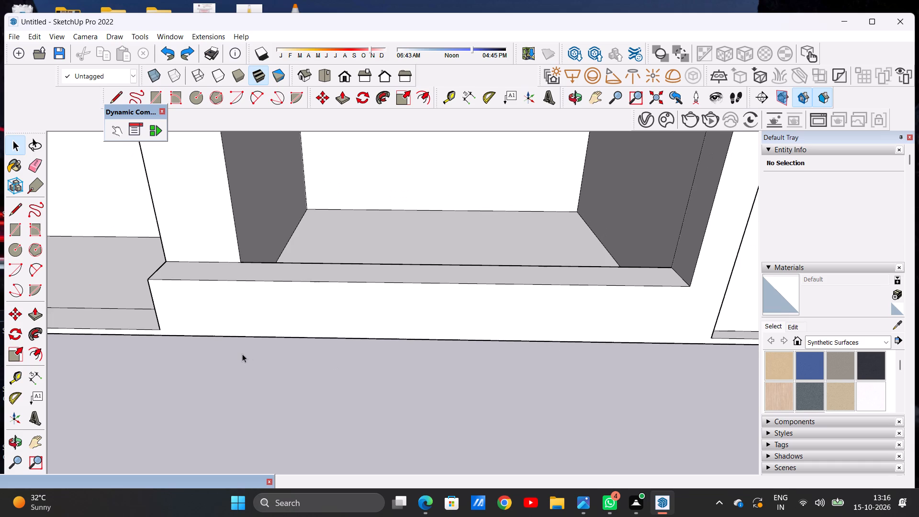
Draw a short line from the left-wing ledge's corner down to the building's base edge beside the entrance sill.
{"action": "key", "text": "l"}
{"action": "scroll", "coordinate": [227, 356], "scroll_direction": "up", "scroll_amount": 7}
{"action": "scroll", "coordinate": [244, 384], "scroll_direction": "down", "scroll_amount": 12}
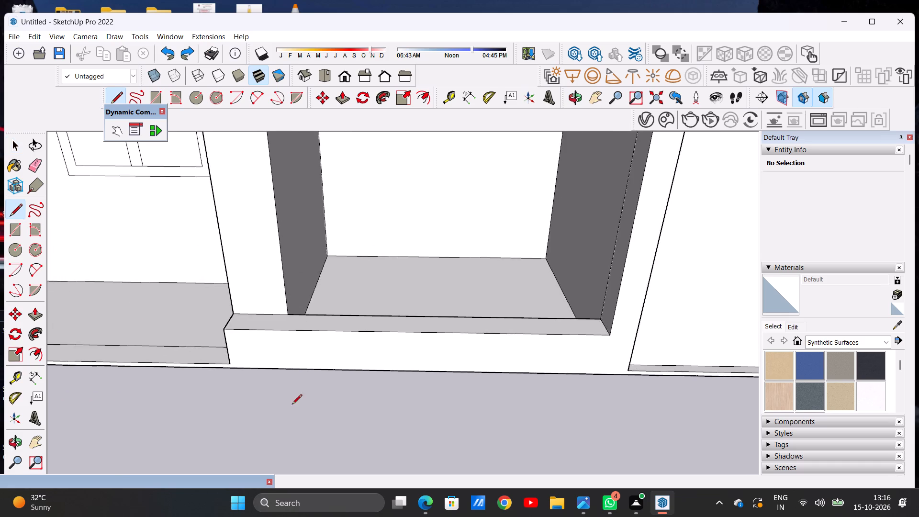
{"action": "scroll", "coordinate": [222, 404], "scroll_direction": "up", "scroll_amount": 18}
{"action": "left_click", "coordinate": [246, 323]}
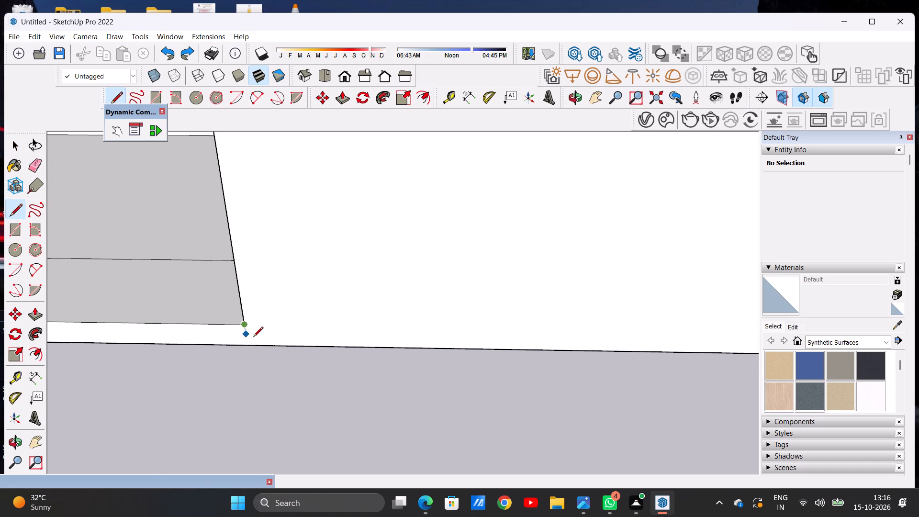
{"action": "left_click", "coordinate": [252, 344]}
{"action": "key", "text": "space"}
Draw a rectangle flat on the ground in front of the central entrance, starting from the short line's lower endpoint.
{"action": "key", "text": "r"}
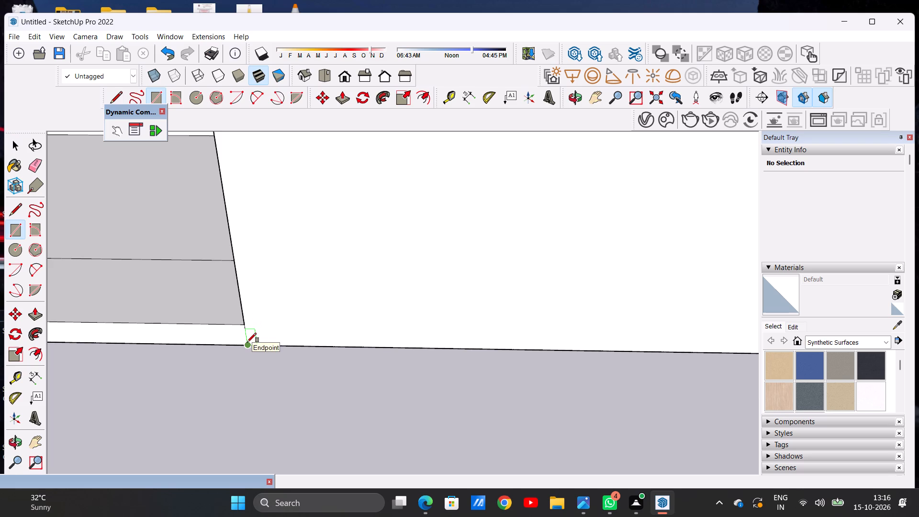
{"action": "left_click", "coordinate": [247, 342]}
{"action": "scroll", "coordinate": [290, 350], "scroll_direction": "down", "scroll_amount": 20}
{"action": "scroll", "coordinate": [290, 350], "scroll_direction": "down", "scroll_amount": 3}
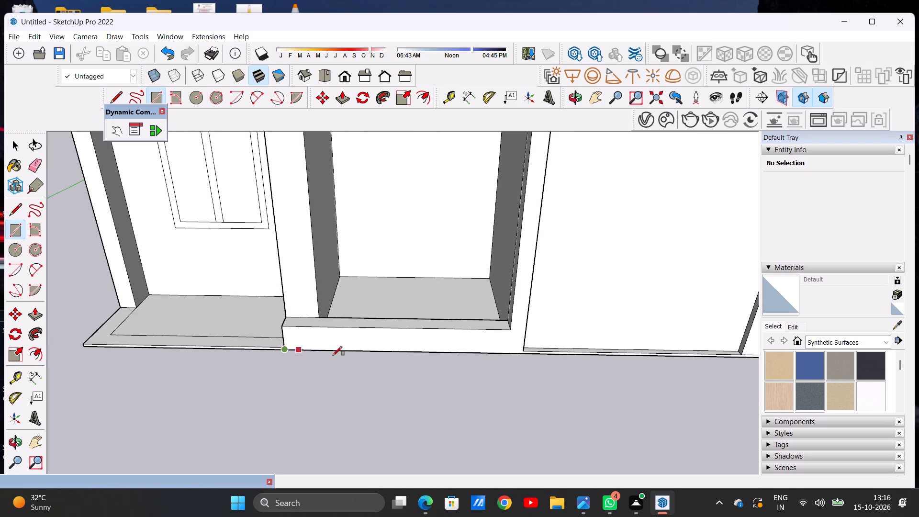
{"action": "scroll", "coordinate": [472, 358], "scroll_direction": "up", "scroll_amount": 5}
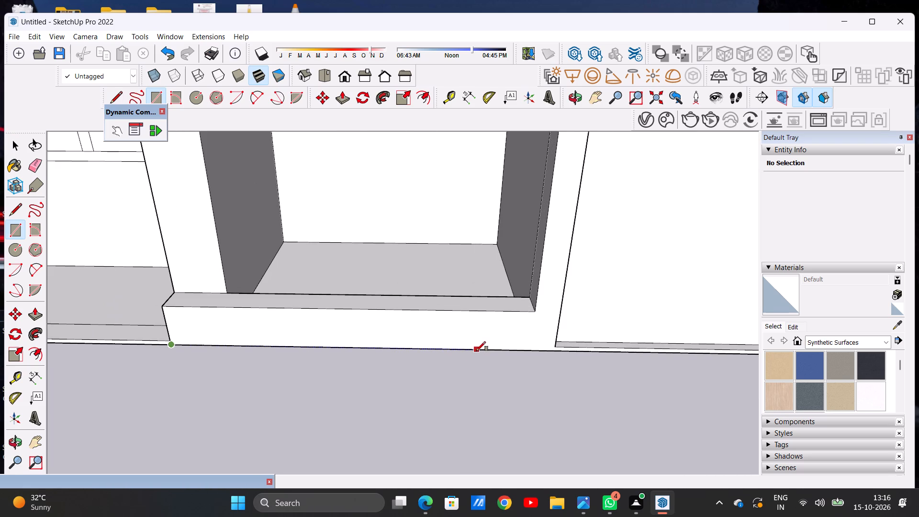
{"action": "left_click", "coordinate": [476, 351]}
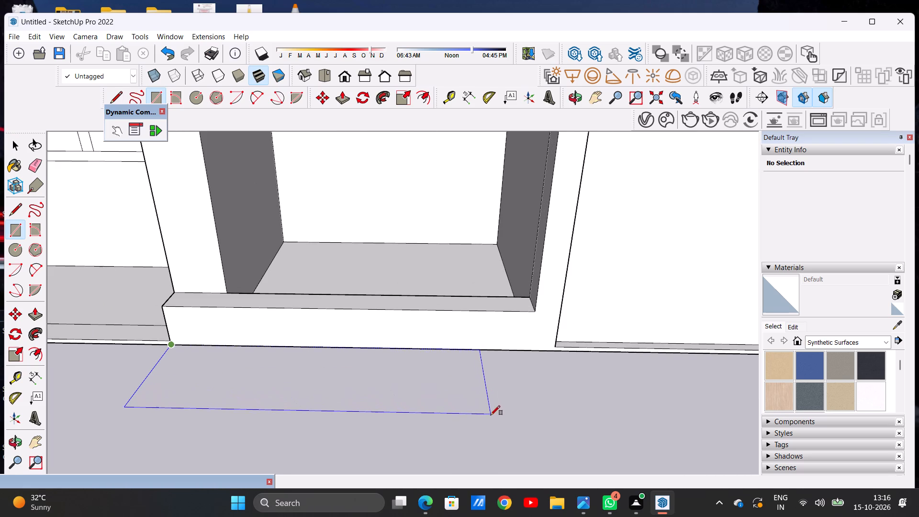
{"action": "left_click", "coordinate": [507, 433]}
{"action": "key", "text": "space"}
Examine the ground-floor front, including the new entrance rectangle, the right-hand recessed panel's base and the floors above.
{"action": "scroll", "coordinate": [443, 401], "scroll_direction": "down", "scroll_amount": 16}
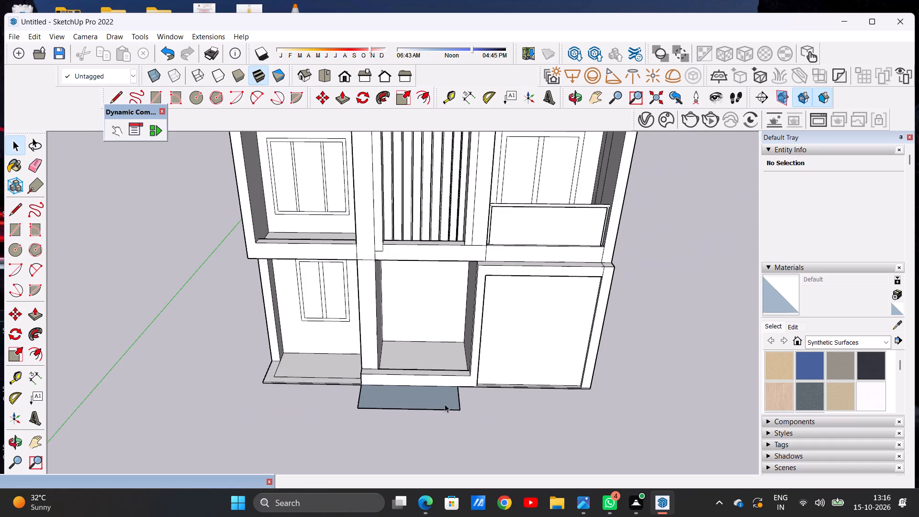
{"action": "scroll", "coordinate": [445, 404], "scroll_direction": "down", "scroll_amount": 4}
{"action": "scroll", "coordinate": [455, 397], "scroll_direction": "up", "scroll_amount": 1}
{"action": "scroll", "coordinate": [455, 397], "scroll_direction": "down", "scroll_amount": 1}
{"action": "scroll", "coordinate": [455, 397], "scroll_direction": "up", "scroll_amount": 4}
{"action": "middle_click_drag", "start_coordinate": [459, 395], "coordinate": [447, 326]}
{"action": "scroll", "coordinate": [448, 326], "scroll_direction": "up", "scroll_amount": 7}
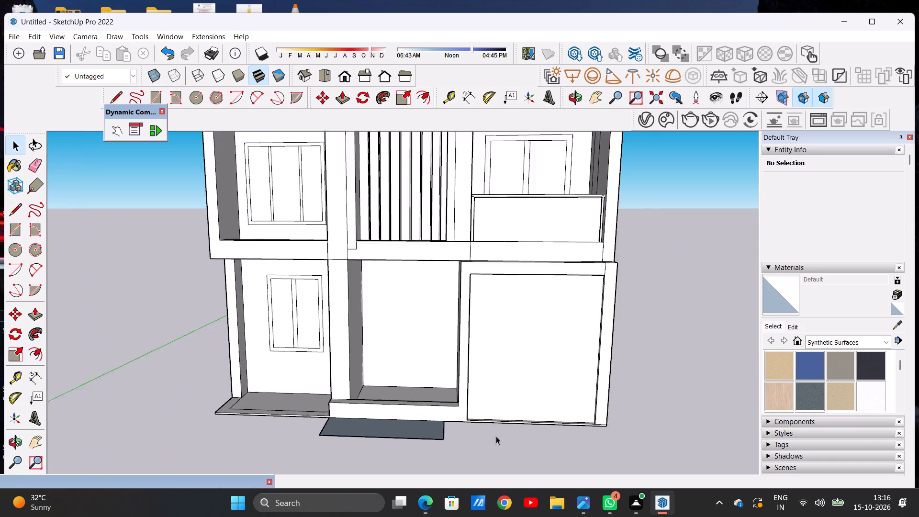
{"action": "scroll", "coordinate": [496, 436], "scroll_direction": "up", "scroll_amount": 20}
{"action": "scroll", "coordinate": [496, 436], "scroll_direction": "up", "scroll_amount": 11}
{"action": "scroll", "coordinate": [444, 398], "scroll_direction": "down", "scroll_amount": 6}
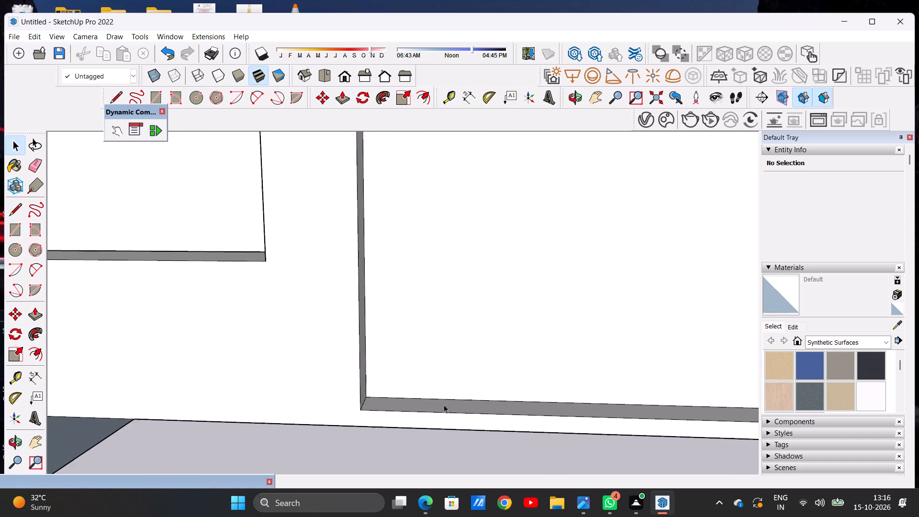
{"action": "scroll", "coordinate": [444, 405], "scroll_direction": "down", "scroll_amount": 20}
{"action": "scroll", "coordinate": [444, 405], "scroll_direction": "down", "scroll_amount": 2}
{"action": "scroll", "coordinate": [444, 411], "scroll_direction": "up", "scroll_amount": 1}
{"action": "scroll", "coordinate": [444, 411], "scroll_direction": "down", "scroll_amount": 7}
{"action": "scroll", "coordinate": [504, 413], "scroll_direction": "down", "scroll_amount": 3}
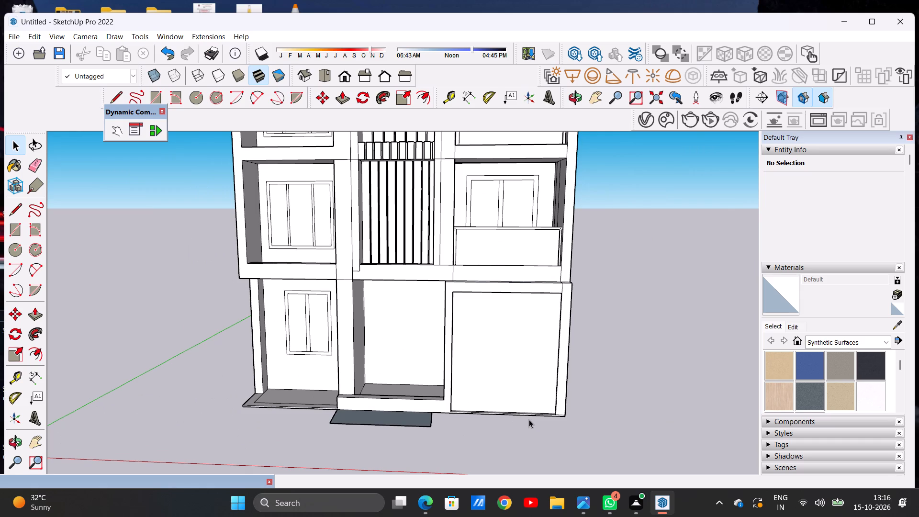
{"action": "scroll", "coordinate": [542, 408], "scroll_direction": "down", "scroll_amount": 6}
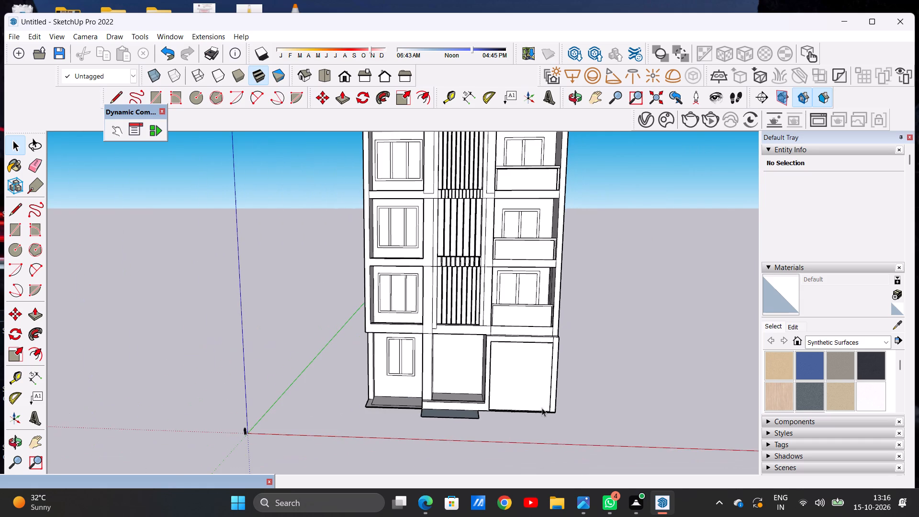
Divide the ground rectangle before the entrance into three step strips with two lines parallel to the facade.
{"action": "middle_click_drag", "start_coordinate": [501, 421], "coordinate": [490, 483]}
{"action": "scroll", "coordinate": [411, 409], "scroll_direction": "up", "scroll_amount": 7}
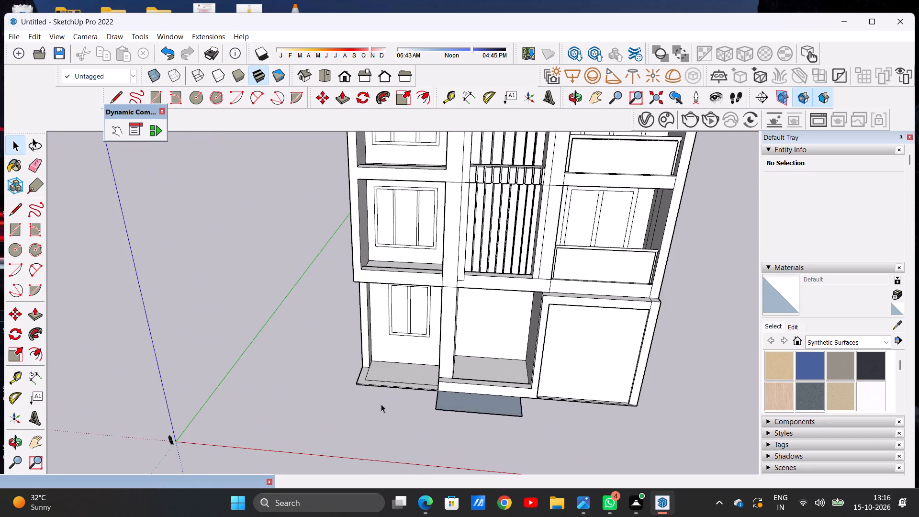
{"action": "middle_click_drag", "start_coordinate": [437, 403], "coordinate": [437, 470]}
{"action": "scroll", "coordinate": [501, 392], "scroll_direction": "up", "scroll_amount": 7}
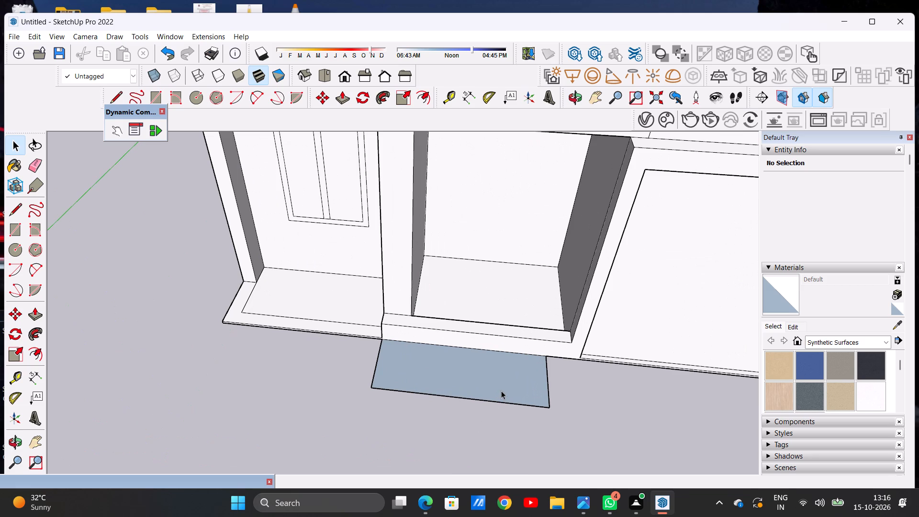
{"action": "key", "text": "l"}
{"action": "scroll", "coordinate": [457, 239], "scroll_direction": "up", "scroll_amount": 6}
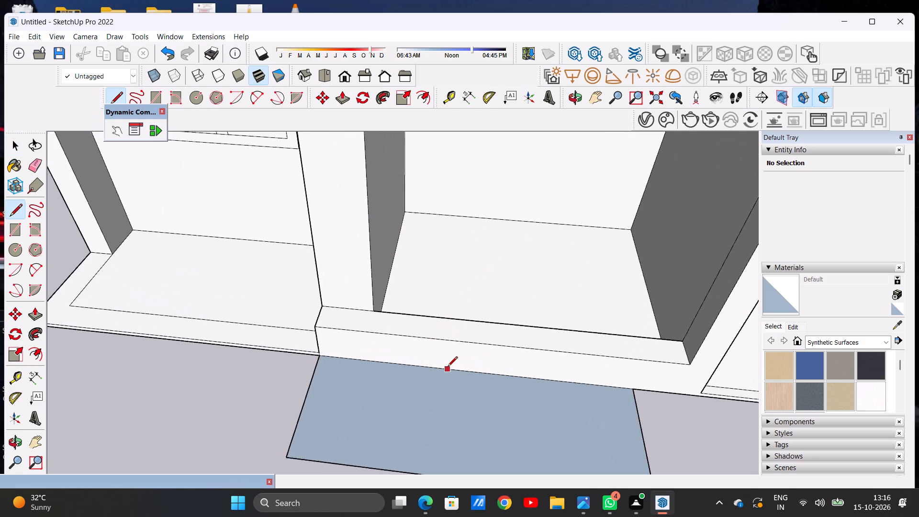
{"action": "scroll", "coordinate": [448, 367], "scroll_direction": "up", "scroll_amount": 1}
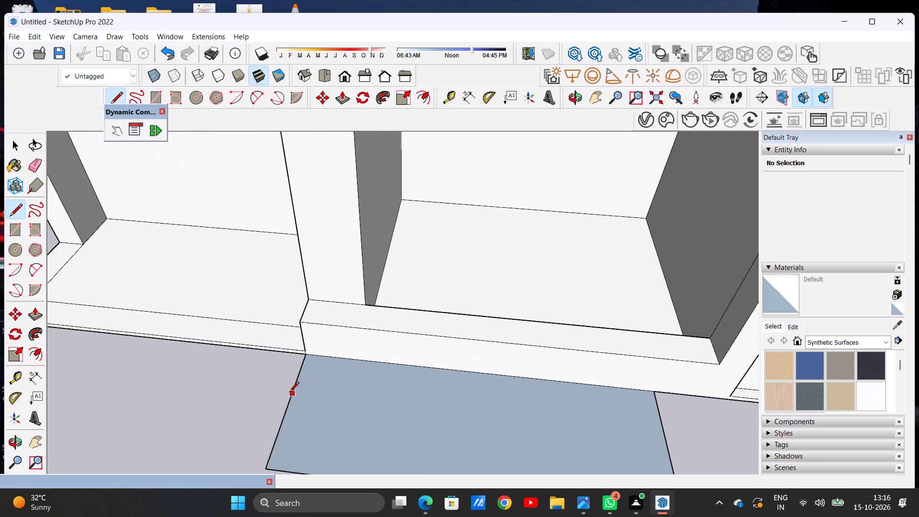
{"action": "left_click", "coordinate": [289, 393]}
{"action": "scroll", "coordinate": [381, 402], "scroll_direction": "down", "scroll_amount": 5}
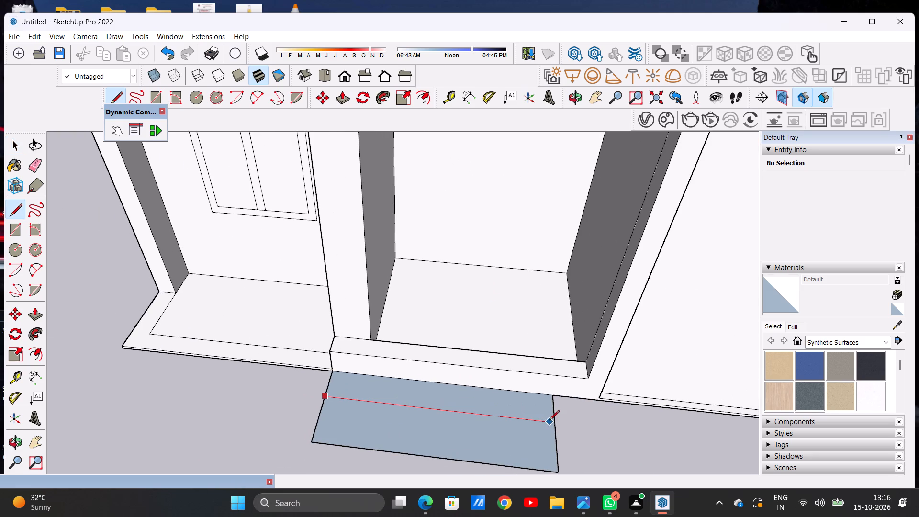
{"action": "left_click", "coordinate": [553, 423]}
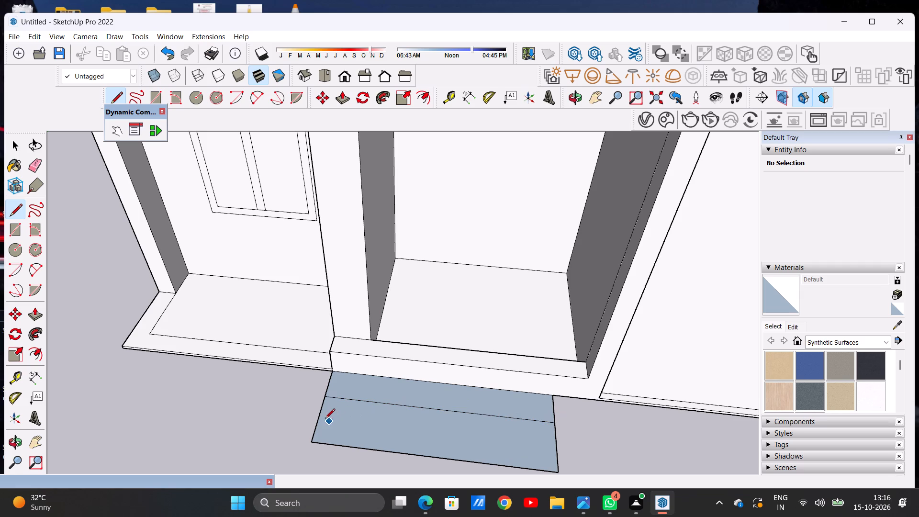
{"action": "left_click", "coordinate": [320, 415]}
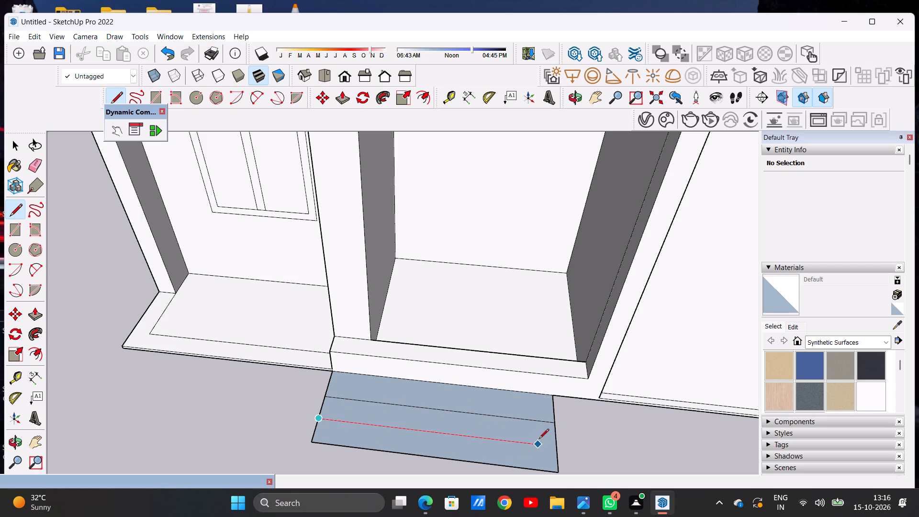
{"action": "left_click", "coordinate": [558, 446]}
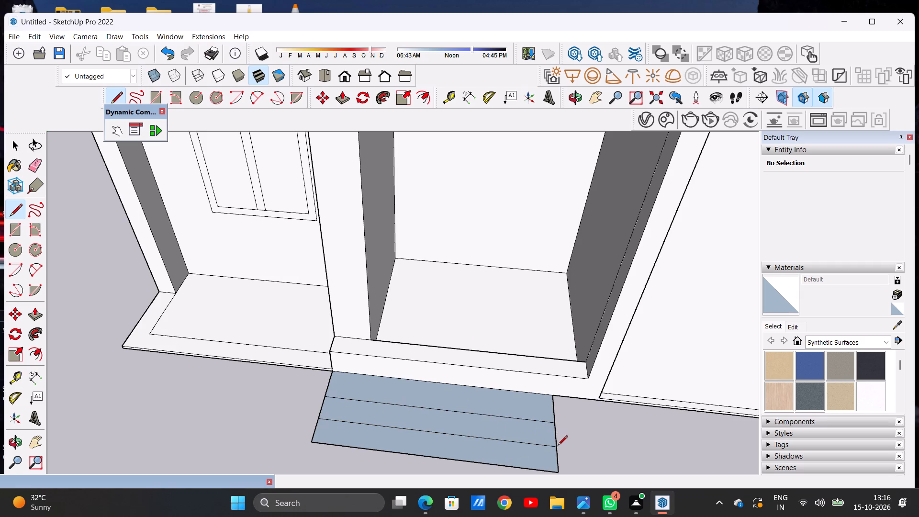
{"action": "key", "text": "space"}
{"action": "scroll", "coordinate": [535, 417], "scroll_direction": "up", "scroll_amount": 7}
{"action": "scroll", "coordinate": [339, 408], "scroll_direction": "down", "scroll_amount": 14}
{"action": "middle_click_drag", "start_coordinate": [382, 433], "coordinate": [350, 423]}
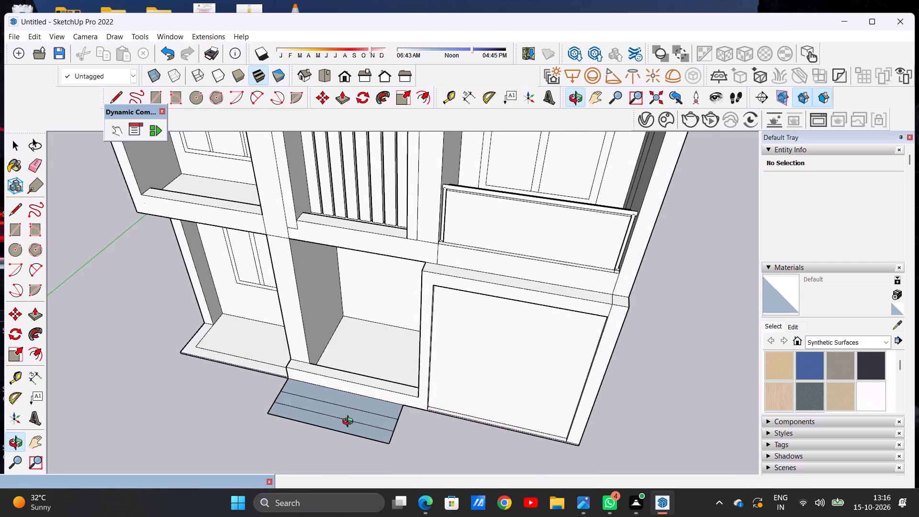
Erase the strip line nearest the facade on the entrance rectangle and redraw it parallel to the facade, evening out the three strips.
{"action": "middle_click_drag", "start_coordinate": [350, 423], "coordinate": [340, 405]}
{"action": "scroll", "coordinate": [422, 422], "scroll_direction": "up", "scroll_amount": 7}
{"action": "scroll", "coordinate": [460, 427], "scroll_direction": "down", "scroll_amount": 7}
{"action": "middle_click_drag", "start_coordinate": [328, 408], "coordinate": [340, 445]}
{"action": "scroll", "coordinate": [356, 421], "scroll_direction": "up", "scroll_amount": 7}
{"action": "scroll", "coordinate": [393, 395], "scroll_direction": "up", "scroll_amount": 6}
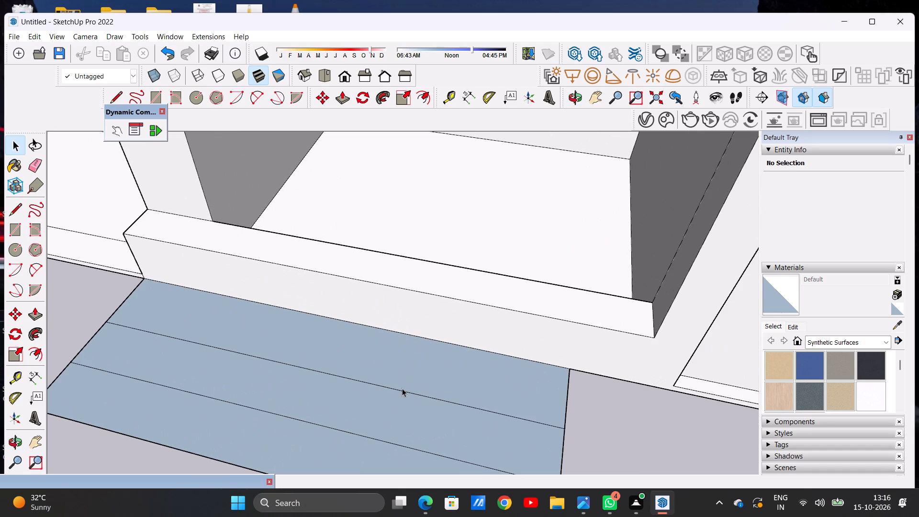
{"action": "key", "text": "e"}
{"action": "left_click_drag", "start_coordinate": [410, 383], "coordinate": [408, 396]}
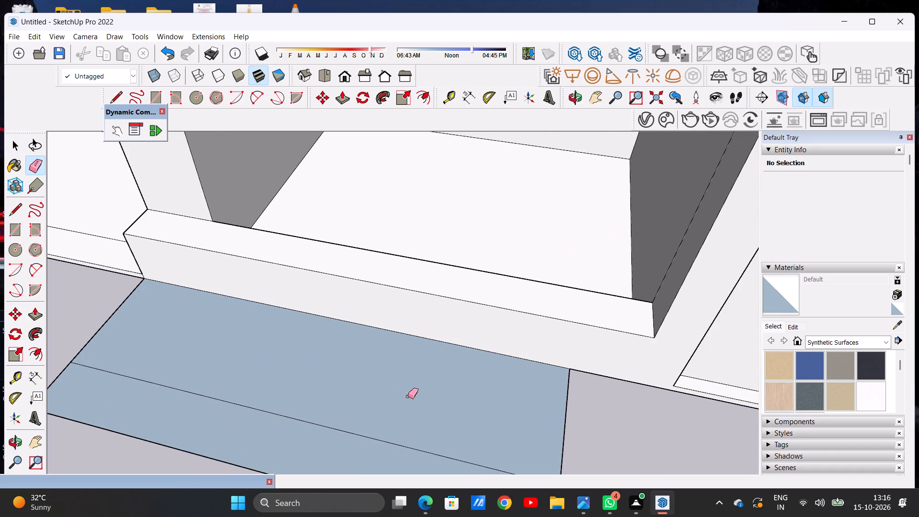
{"action": "key", "text": "l"}
{"action": "scroll", "coordinate": [468, 384], "scroll_direction": "down", "scroll_amount": 2}
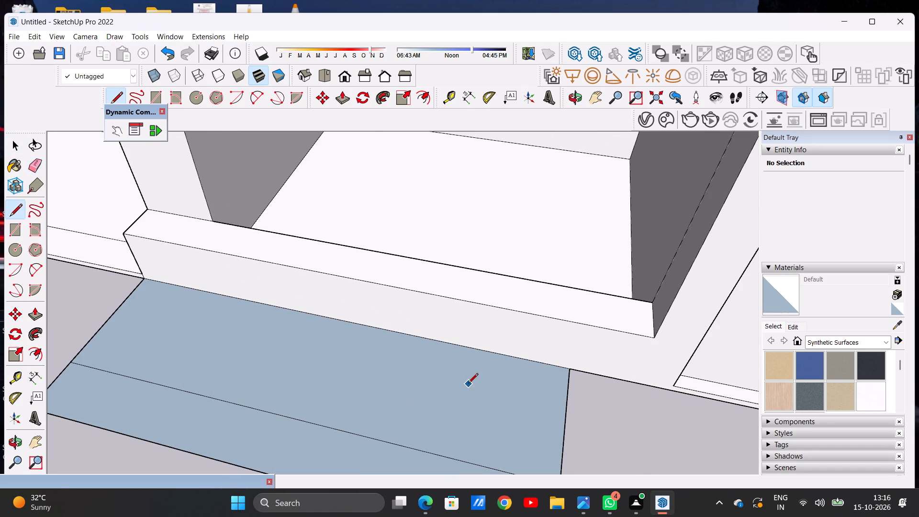
{"action": "scroll", "coordinate": [468, 384], "scroll_direction": "down", "scroll_amount": 1}
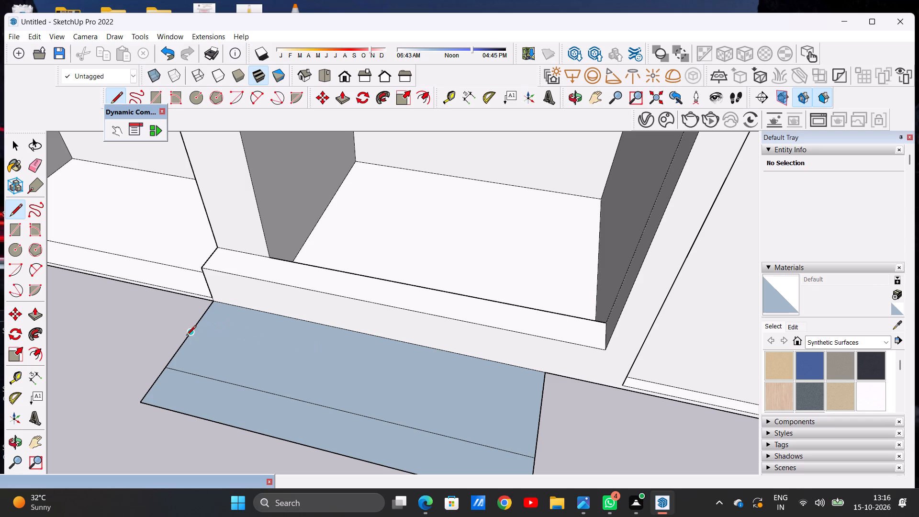
{"action": "left_click", "coordinate": [186, 336]}
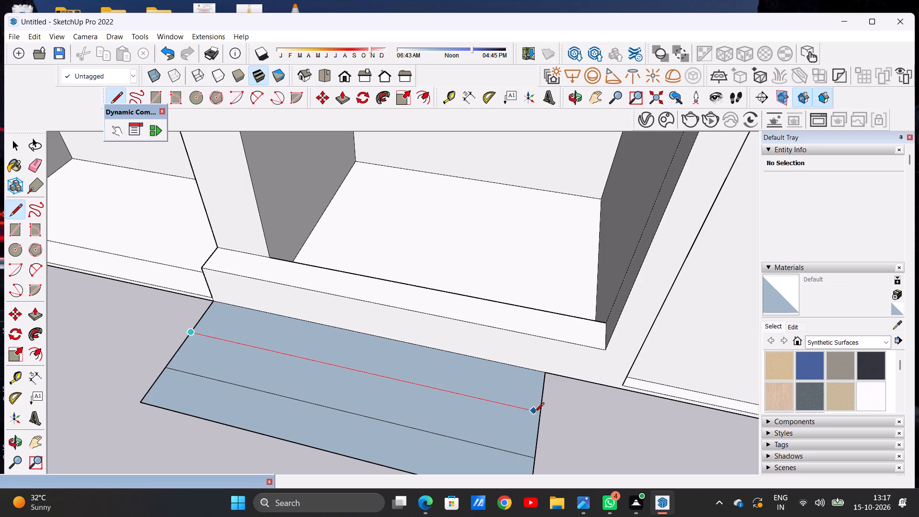
{"action": "left_click", "coordinate": [537, 414]}
{"action": "key", "text": "space"}
Push/Pull the strip nearest the building up to the height of the entrance sill to form the top step.
{"action": "scroll", "coordinate": [474, 394], "scroll_direction": "down", "scroll_amount": 10}
{"action": "middle_click_drag", "start_coordinate": [517, 434], "coordinate": [486, 394]}
{"action": "scroll", "coordinate": [483, 399], "scroll_direction": "up", "scroll_amount": 4}
{"action": "key", "text": "p"}
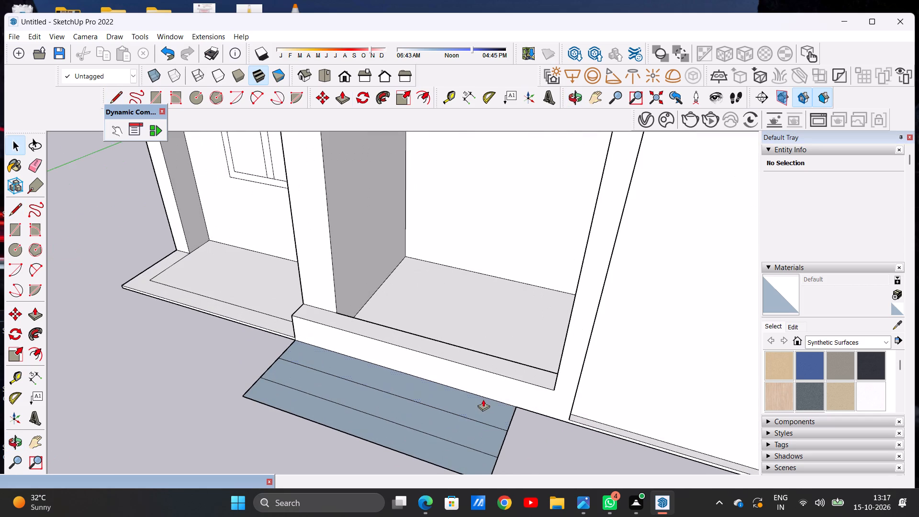
{"action": "scroll", "coordinate": [487, 421], "scroll_direction": "up", "scroll_amount": 5}
{"action": "left_click", "coordinate": [514, 404]}
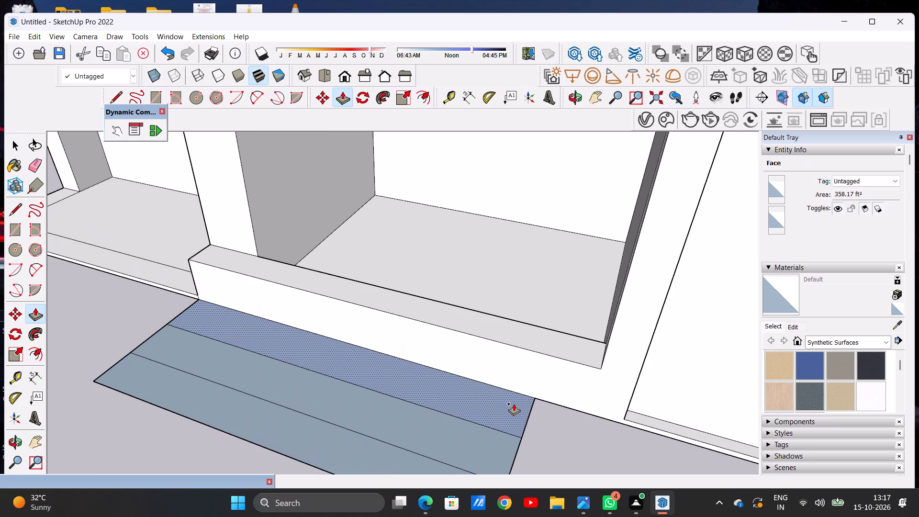
{"action": "left_click", "coordinate": [596, 371]}
Push/Pull the middle and front ground strips up to successively lower heights, completing the three descending entrance steps.
{"action": "scroll", "coordinate": [525, 372], "scroll_direction": "down", "scroll_amount": 6}
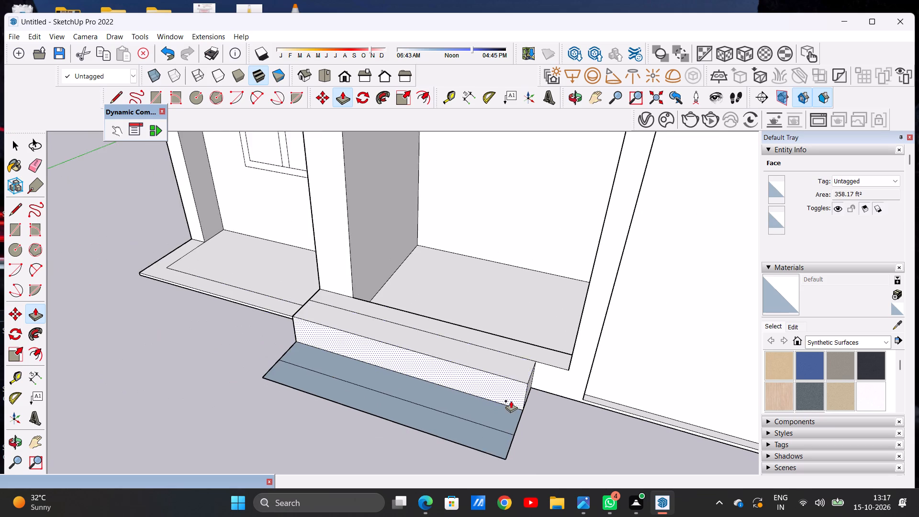
{"action": "scroll", "coordinate": [510, 402], "scroll_direction": "up", "scroll_amount": 9}
{"action": "left_click", "coordinate": [504, 438]}
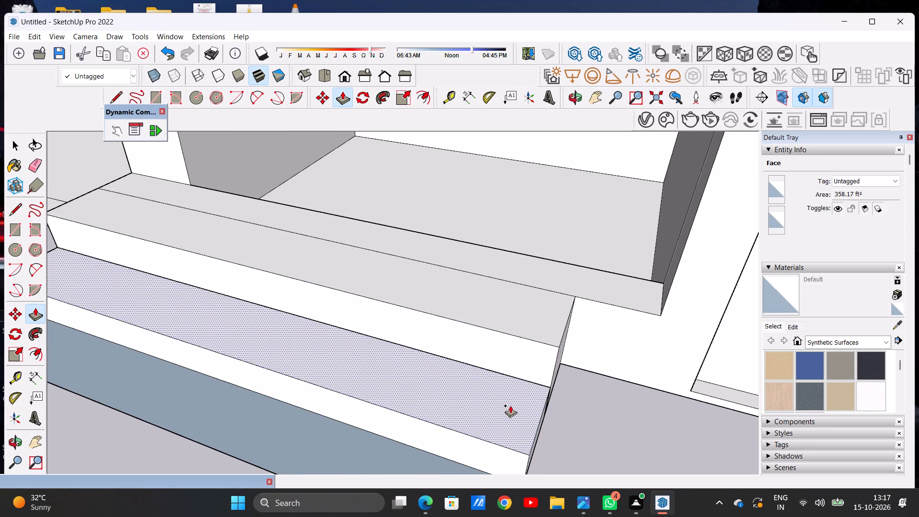
{"action": "left_click", "coordinate": [513, 396]}
{"action": "scroll", "coordinate": [498, 375], "scroll_direction": "down", "scroll_amount": 1}
{"action": "scroll", "coordinate": [498, 374], "scroll_direction": "up", "scroll_amount": 1}
{"action": "scroll", "coordinate": [498, 374], "scroll_direction": "down", "scroll_amount": 8}
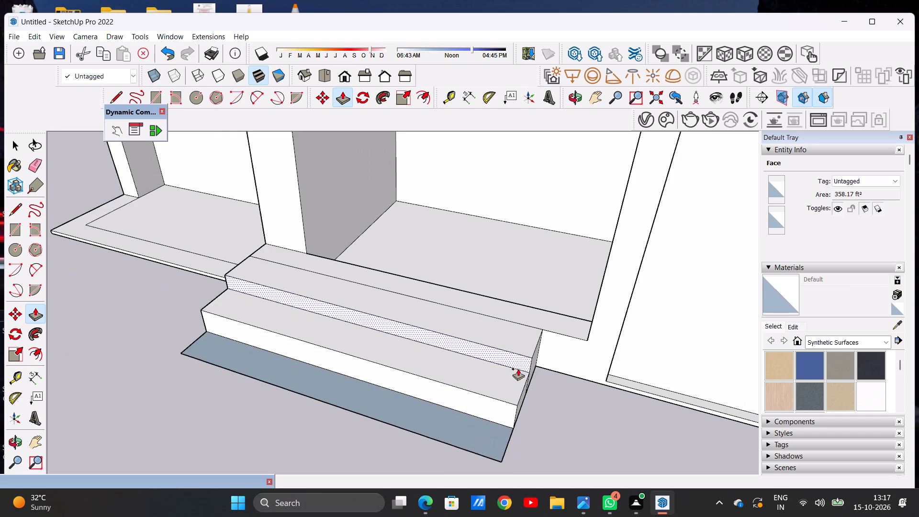
{"action": "scroll", "coordinate": [485, 426], "scroll_direction": "up", "scroll_amount": 3}
{"action": "scroll", "coordinate": [485, 426], "scroll_direction": "down", "scroll_amount": 2}
{"action": "scroll", "coordinate": [485, 426], "scroll_direction": "up", "scroll_amount": 1}
{"action": "left_click", "coordinate": [485, 426]}
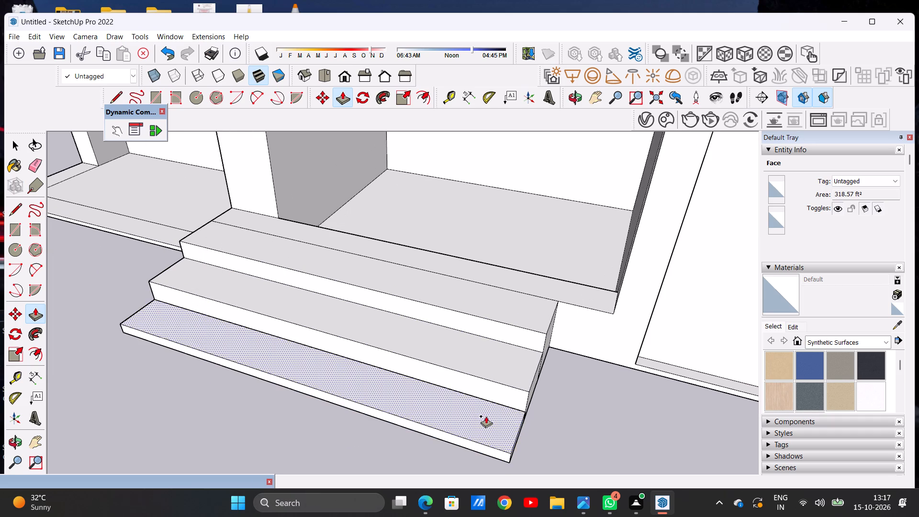
{"action": "left_click", "coordinate": [486, 408]}
{"action": "key", "text": "space"}
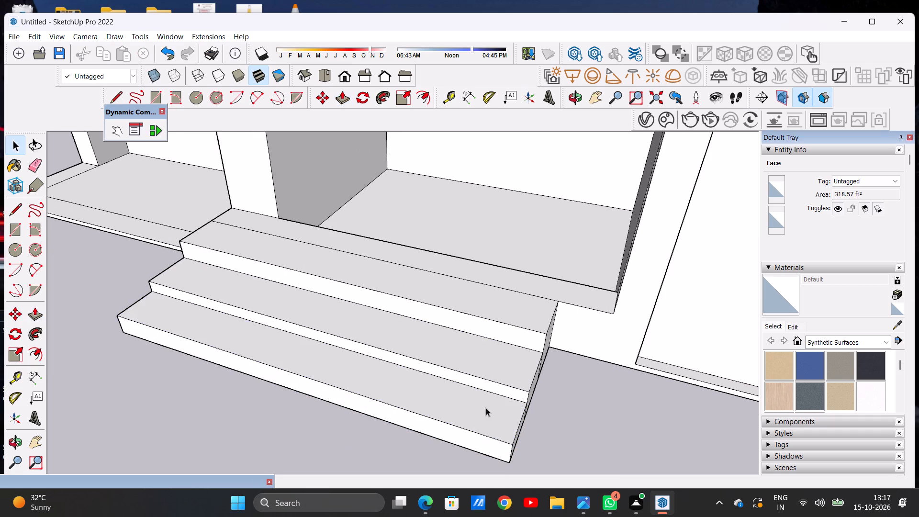
Push/Pull the middle step's tread slightly upward to even out the risers.
{"action": "scroll", "coordinate": [375, 407], "scroll_direction": "down", "scroll_amount": 15}
{"action": "middle_click_drag", "start_coordinate": [394, 405], "coordinate": [306, 339]}
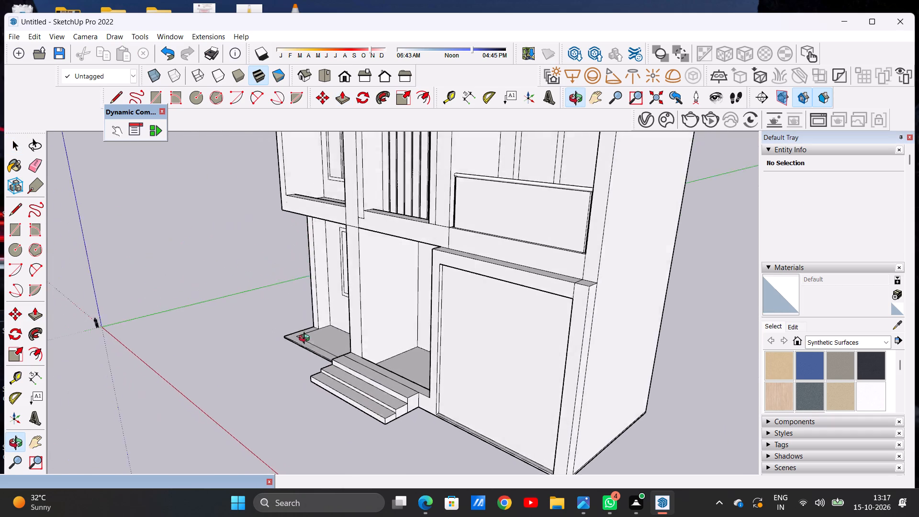
{"action": "middle_click_drag", "start_coordinate": [306, 339], "coordinate": [304, 337]}
{"action": "scroll", "coordinate": [374, 390], "scroll_direction": "up", "scroll_amount": 13}
{"action": "scroll", "coordinate": [452, 427], "scroll_direction": "down", "scroll_amount": 3}
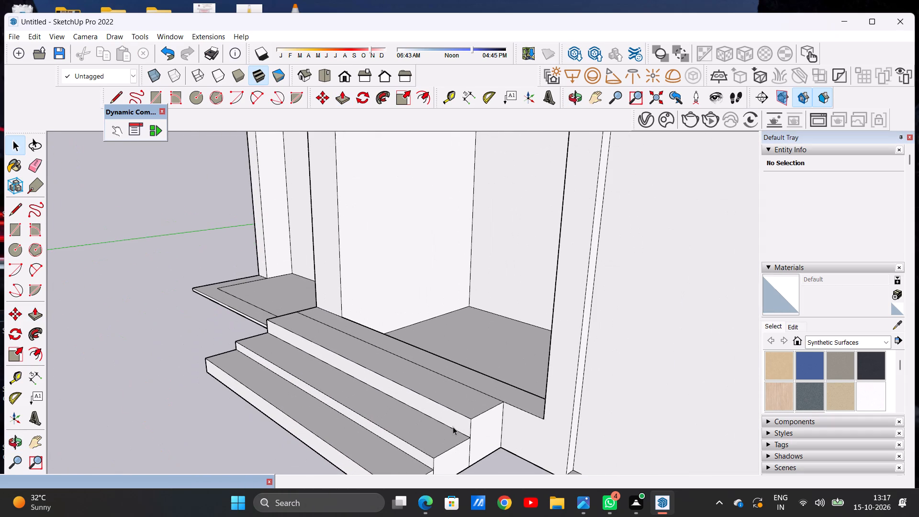
{"action": "key", "text": "p"}
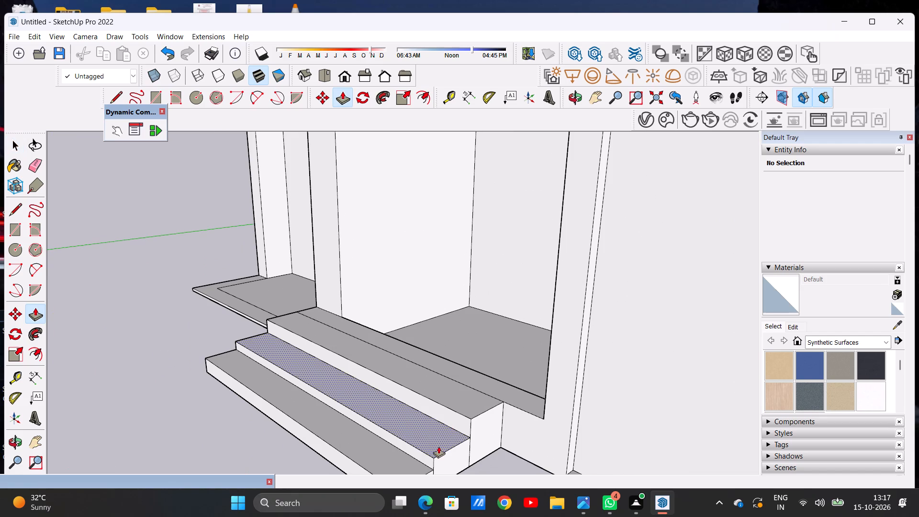
{"action": "left_click", "coordinate": [437, 438]}
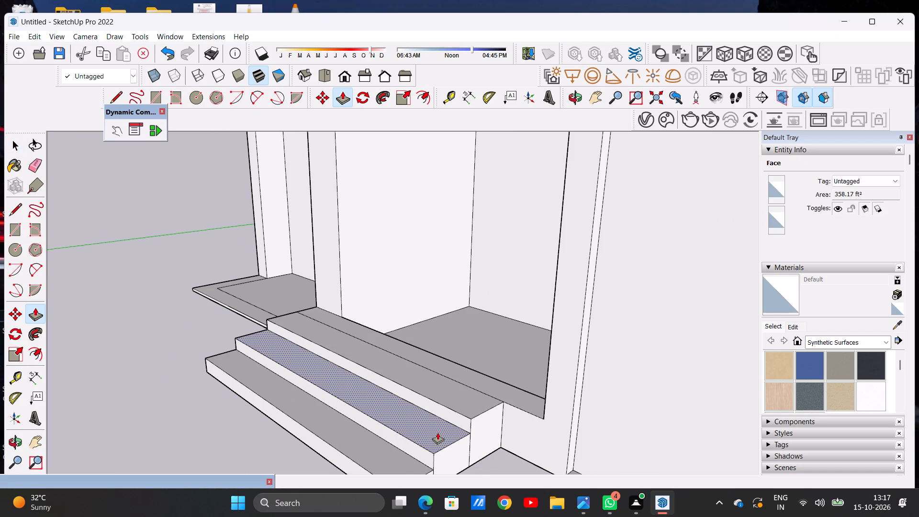
{"action": "left_click", "coordinate": [437, 432]}
{"action": "key", "text": "space"}
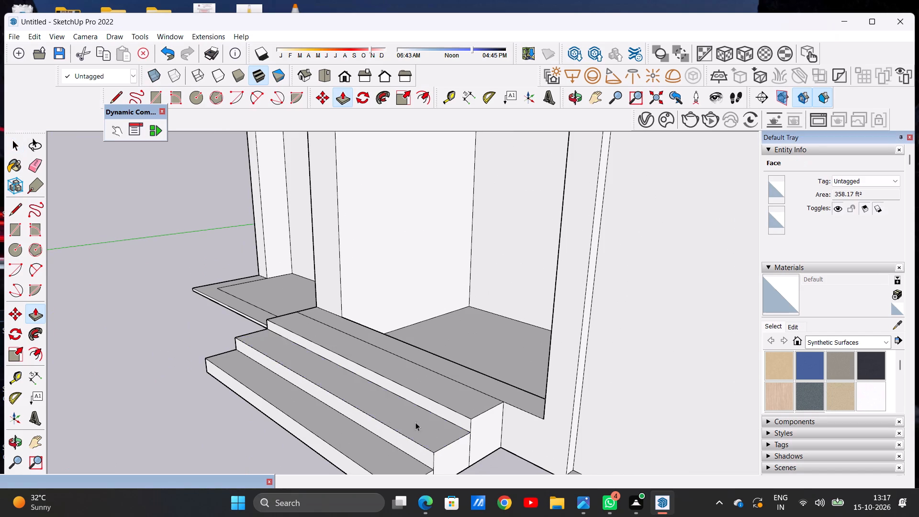
Examine the entrance steps against the whole front elevation from frontal and angled views.
{"action": "scroll", "coordinate": [392, 412], "scroll_direction": "down", "scroll_amount": 20}
{"action": "middle_click_drag", "start_coordinate": [386, 415], "coordinate": [555, 392]}
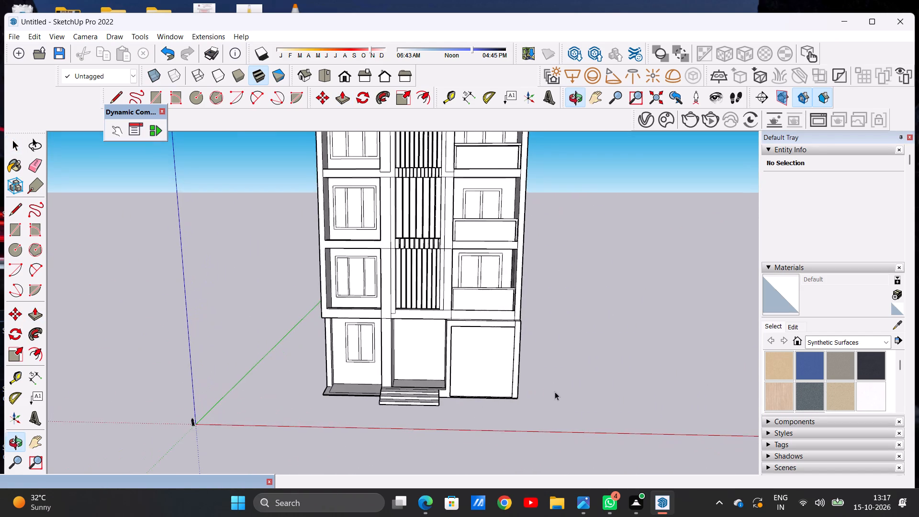
{"action": "scroll", "coordinate": [443, 398], "scroll_direction": "down", "scroll_amount": 4}
{"action": "scroll", "coordinate": [385, 371], "scroll_direction": "up", "scroll_amount": 7}
{"action": "scroll", "coordinate": [479, 413], "scroll_direction": "up", "scroll_amount": 4}
{"action": "scroll", "coordinate": [449, 422], "scroll_direction": "down", "scroll_amount": 3}
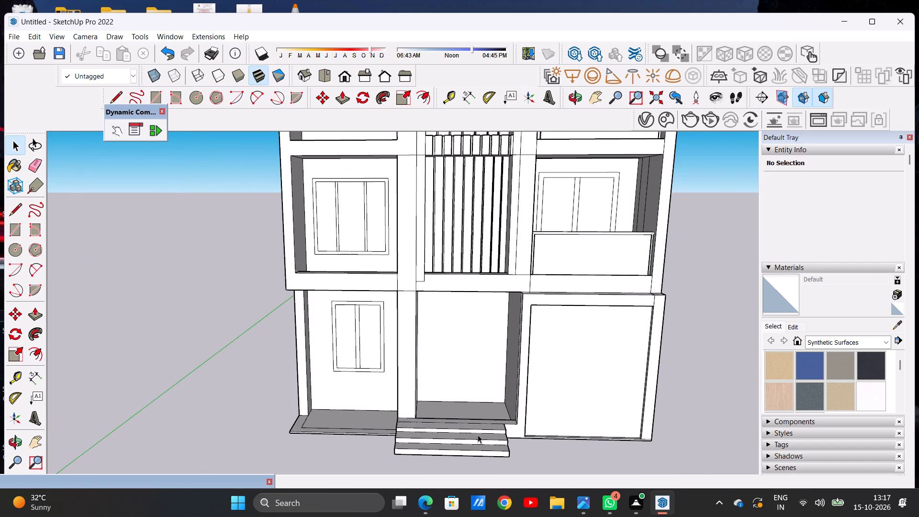
{"action": "middle_click_drag", "start_coordinate": [503, 442], "coordinate": [423, 436]}
{"action": "scroll", "coordinate": [483, 424], "scroll_direction": "down", "scroll_amount": 7}
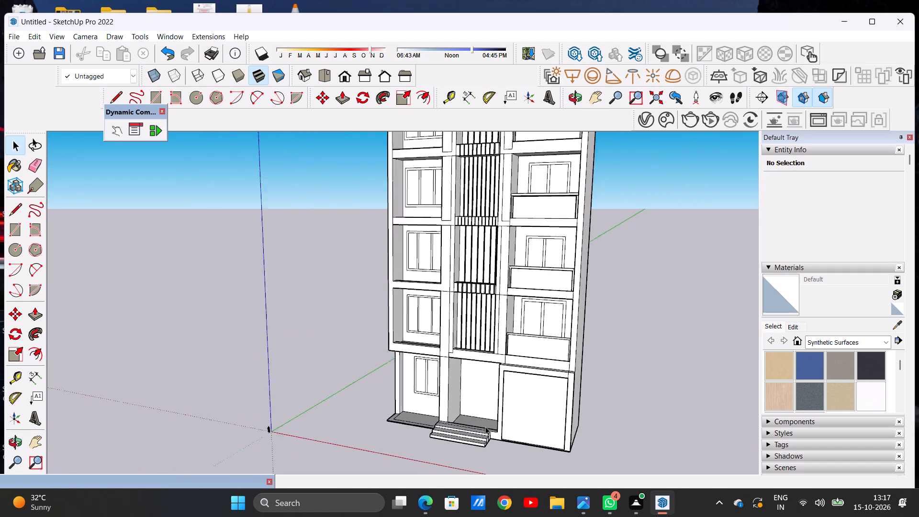
{"action": "scroll", "coordinate": [485, 427], "scroll_direction": "down", "scroll_amount": 2}
{"action": "scroll", "coordinate": [469, 449], "scroll_direction": "up", "scroll_amount": 14}
{"action": "scroll", "coordinate": [463, 427], "scroll_direction": "down", "scroll_amount": 5}
{"action": "middle_click_drag", "start_coordinate": [523, 419], "coordinate": [482, 418]}
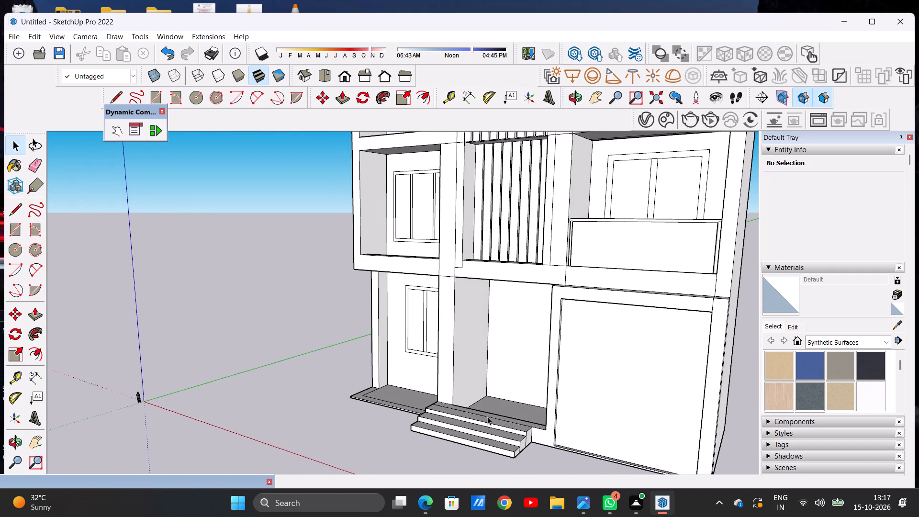
{"action": "scroll", "coordinate": [487, 416], "scroll_direction": "down", "scroll_amount": 6}
{"action": "middle_click_drag", "start_coordinate": [496, 416], "coordinate": [595, 408]}
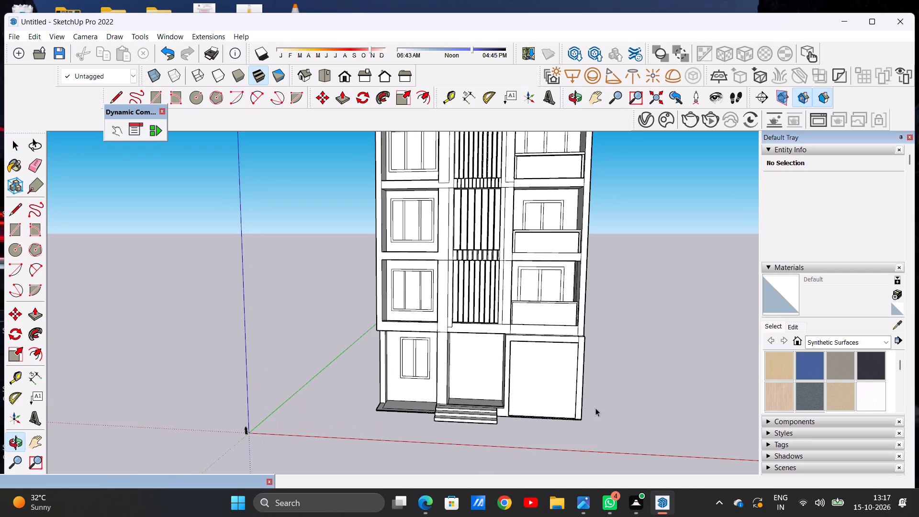
{"action": "middle_click_drag", "start_coordinate": [464, 421], "coordinate": [395, 435]}
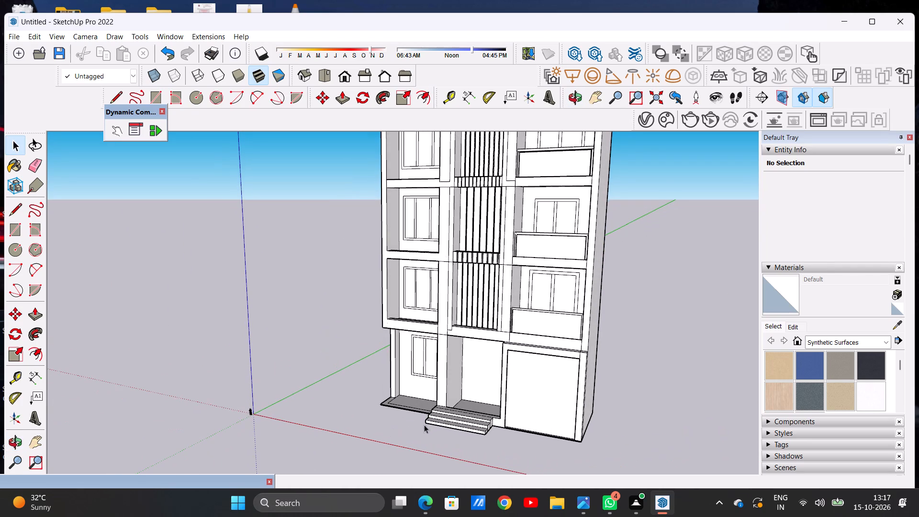
{"action": "scroll", "coordinate": [443, 418], "scroll_direction": "down", "scroll_amount": 4}
{"action": "scroll", "coordinate": [490, 422], "scroll_direction": "up", "scroll_amount": 2}
{"action": "scroll", "coordinate": [490, 422], "scroll_direction": "down", "scroll_amount": 1}
{"action": "scroll", "coordinate": [490, 422], "scroll_direction": "up", "scroll_amount": 8}
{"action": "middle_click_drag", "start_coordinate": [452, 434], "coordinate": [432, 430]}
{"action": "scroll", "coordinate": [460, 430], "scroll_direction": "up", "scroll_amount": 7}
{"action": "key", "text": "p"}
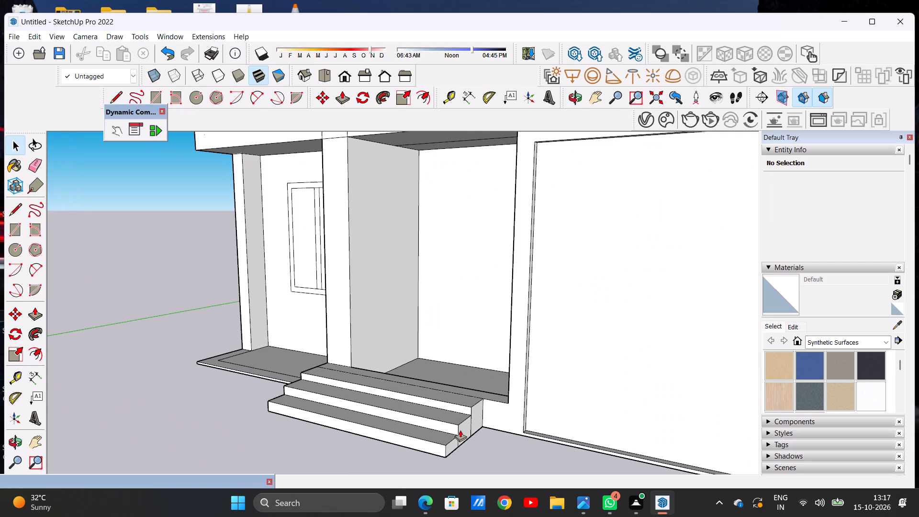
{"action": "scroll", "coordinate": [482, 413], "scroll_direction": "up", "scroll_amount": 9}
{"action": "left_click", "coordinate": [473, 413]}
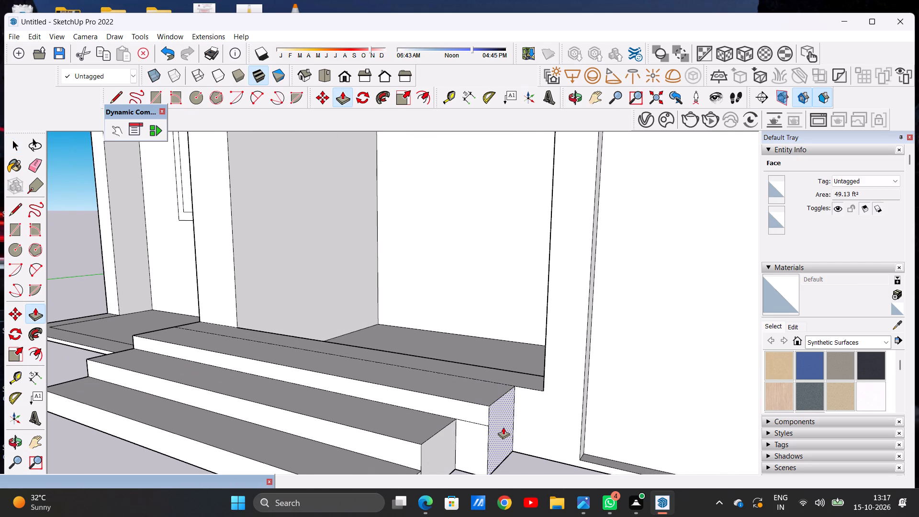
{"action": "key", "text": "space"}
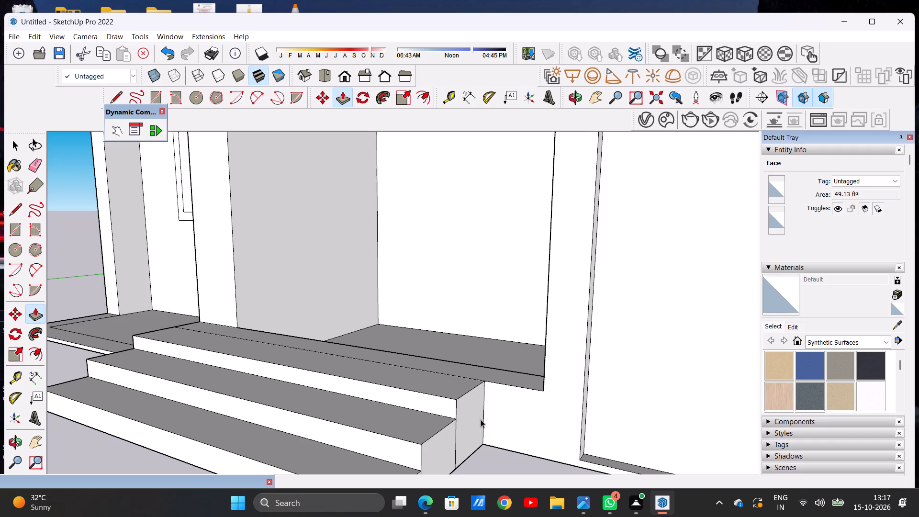
Examine the ground-floor front, including the entrance steps, the left-wing ledge and window, and the floors above.
{"action": "scroll", "coordinate": [465, 376], "scroll_direction": "down", "scroll_amount": 19}
{"action": "middle_click_drag", "start_coordinate": [421, 399], "coordinate": [524, 388]}
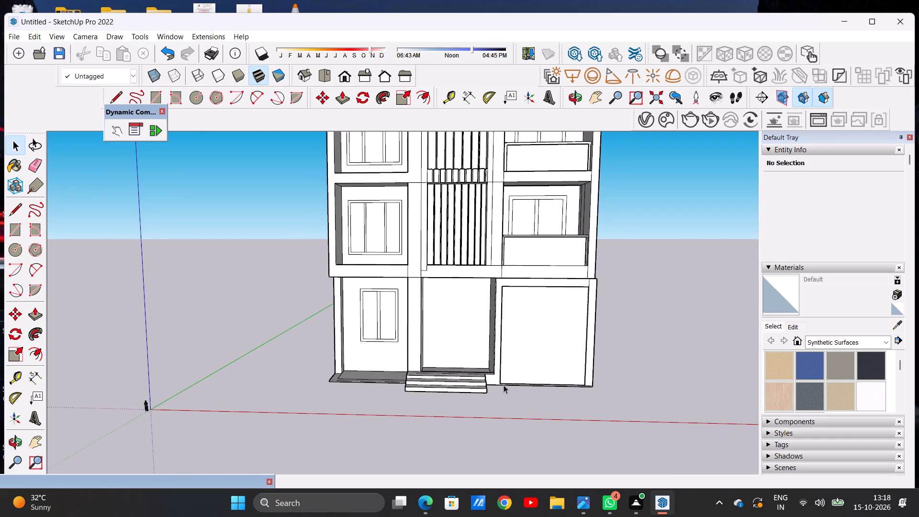
{"action": "scroll", "coordinate": [470, 374], "scroll_direction": "up", "scroll_amount": 4}
{"action": "middle_click_drag", "start_coordinate": [471, 378], "coordinate": [467, 445]}
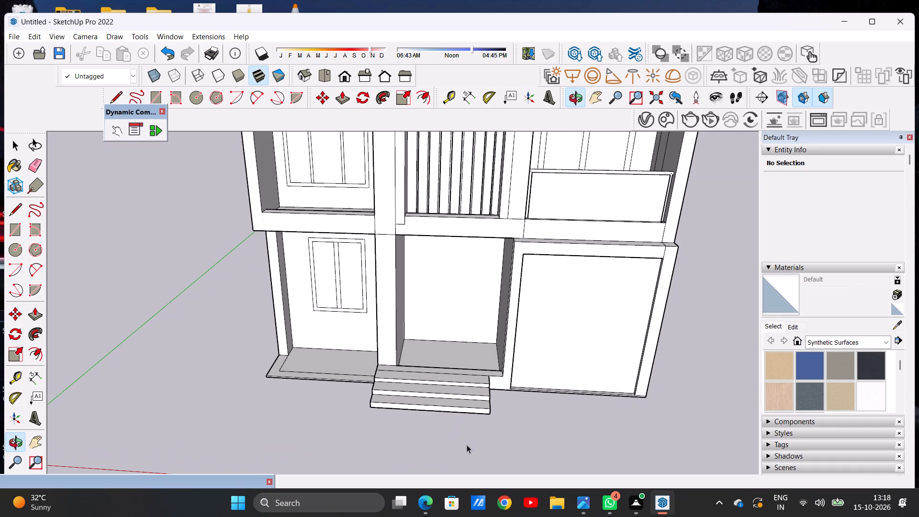
{"action": "middle_click_drag", "start_coordinate": [497, 423], "coordinate": [464, 404]}
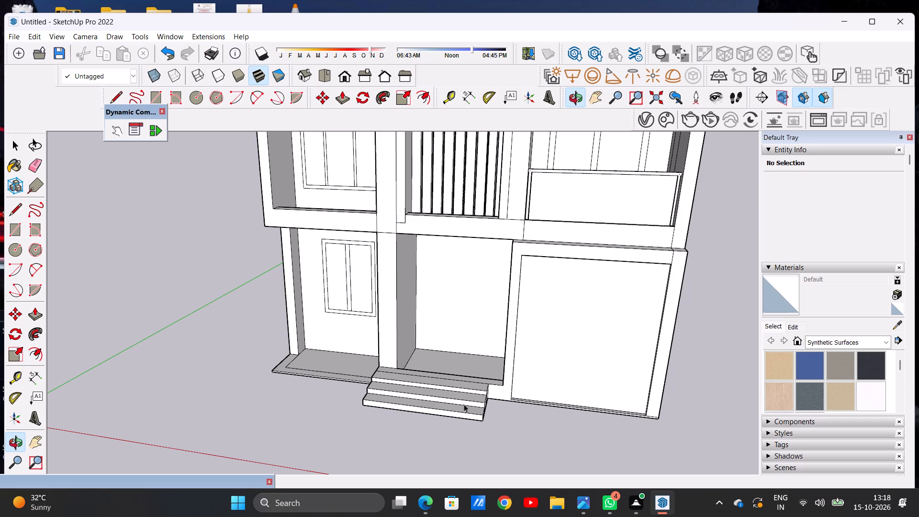
{"action": "key", "text": "space"}
{"action": "scroll", "coordinate": [484, 401], "scroll_direction": "down", "scroll_amount": 8}
{"action": "scroll", "coordinate": [447, 403], "scroll_direction": "up", "scroll_amount": 4}
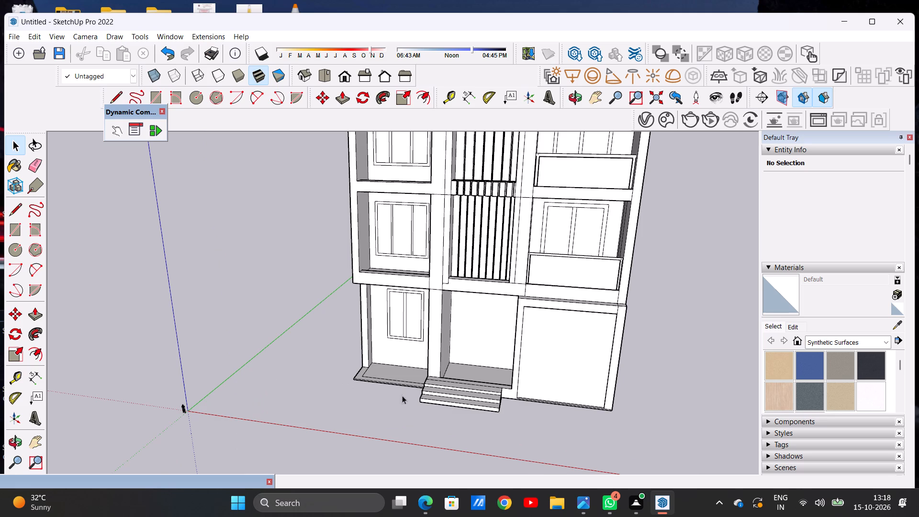
{"action": "scroll", "coordinate": [506, 388], "scroll_direction": "down", "scroll_amount": 4}
{"action": "scroll", "coordinate": [433, 378], "scroll_direction": "up", "scroll_amount": 2}
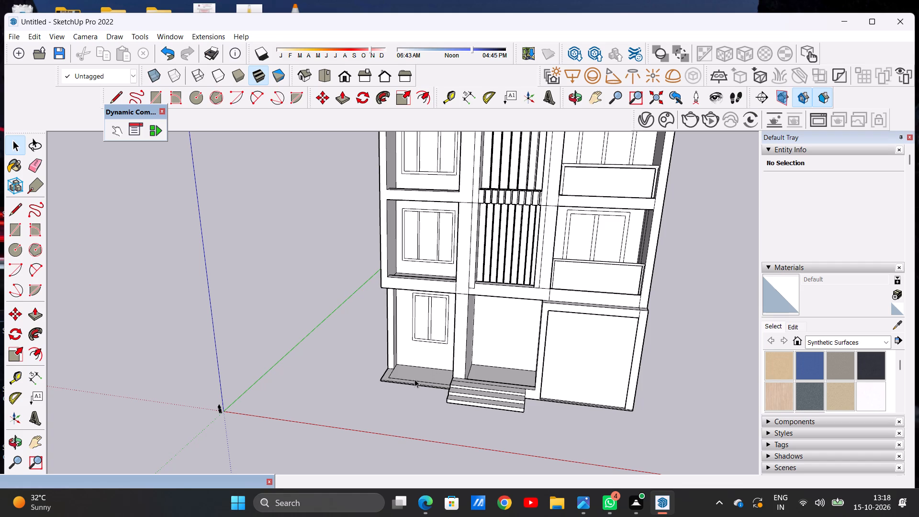
{"action": "scroll", "coordinate": [350, 369], "scroll_direction": "down", "scroll_amount": 18}
{"action": "scroll", "coordinate": [400, 359], "scroll_direction": "up", "scroll_amount": 8}
{"action": "middle_click_drag", "start_coordinate": [369, 371], "coordinate": [387, 371]}
{"action": "scroll", "coordinate": [371, 372], "scroll_direction": "up", "scroll_amount": 7}
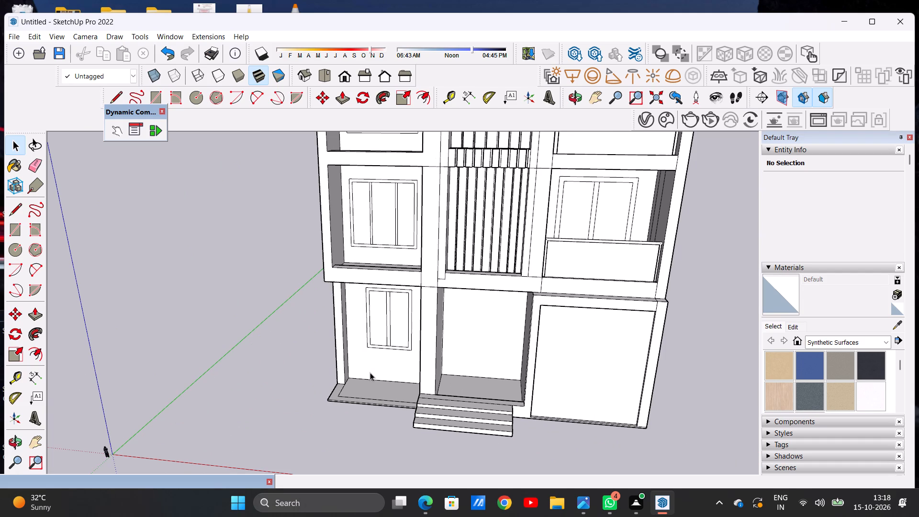
{"action": "scroll", "coordinate": [415, 432], "scroll_direction": "down", "scroll_amount": 11}
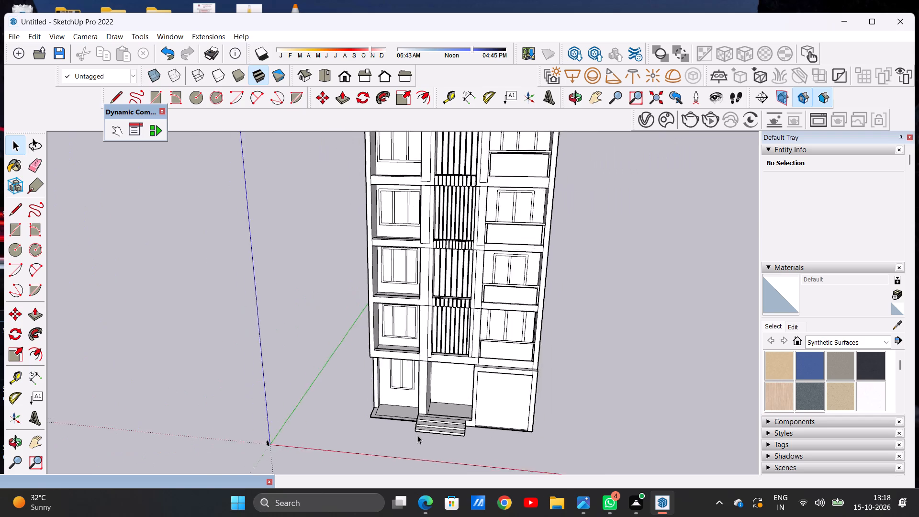
{"action": "scroll", "coordinate": [417, 435], "scroll_direction": "down", "scroll_amount": 3}
{"action": "scroll", "coordinate": [383, 427], "scroll_direction": "up", "scroll_amount": 8}
{"action": "scroll", "coordinate": [419, 405], "scroll_direction": "up", "scroll_amount": 8}
{"action": "middle_click_drag", "start_coordinate": [368, 400], "coordinate": [266, 410]}
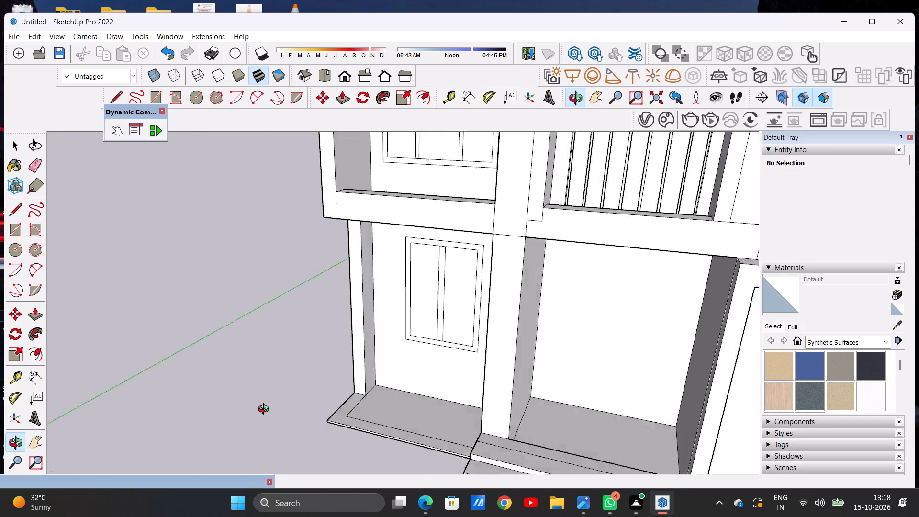
Examine the ground-floor front up close, checking the left-wing window and ledge, the entrance recess and the three steps.
{"action": "middle_click_drag", "start_coordinate": [266, 410], "coordinate": [381, 441]}
{"action": "scroll", "coordinate": [407, 413], "scroll_direction": "down", "scroll_amount": 3}
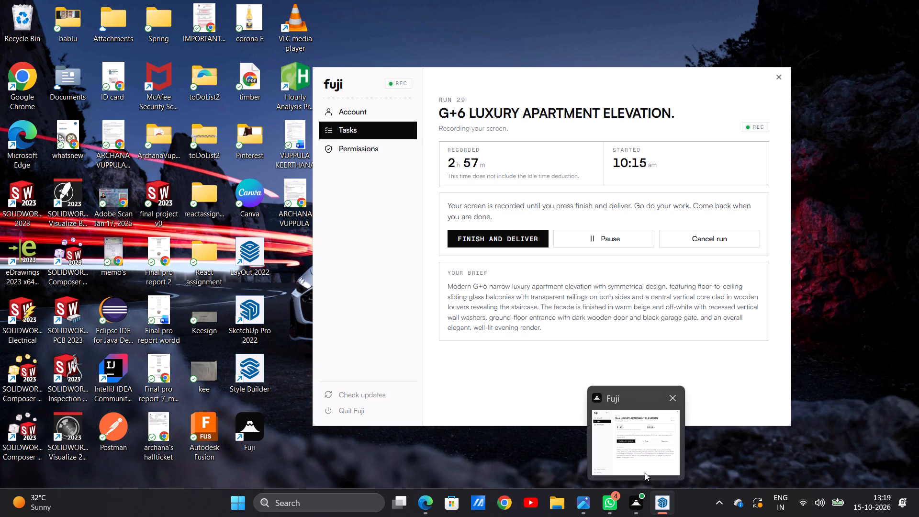
{"action": "left_click", "coordinate": [649, 448]}
{"action": "scroll", "coordinate": [503, 374], "scroll_direction": "down", "scroll_amount": 8}
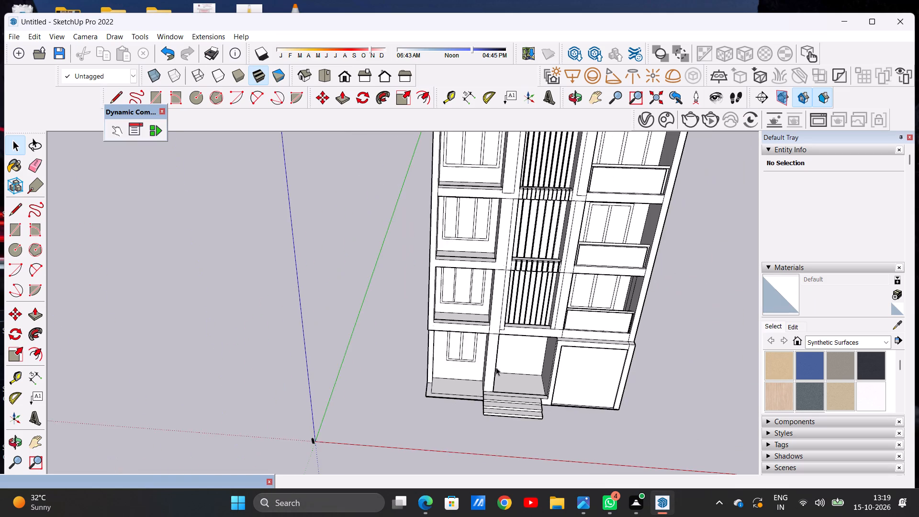
{"action": "scroll", "coordinate": [473, 331], "scroll_direction": "down", "scroll_amount": 2}
{"action": "scroll", "coordinate": [518, 386], "scroll_direction": "up", "scroll_amount": 6}
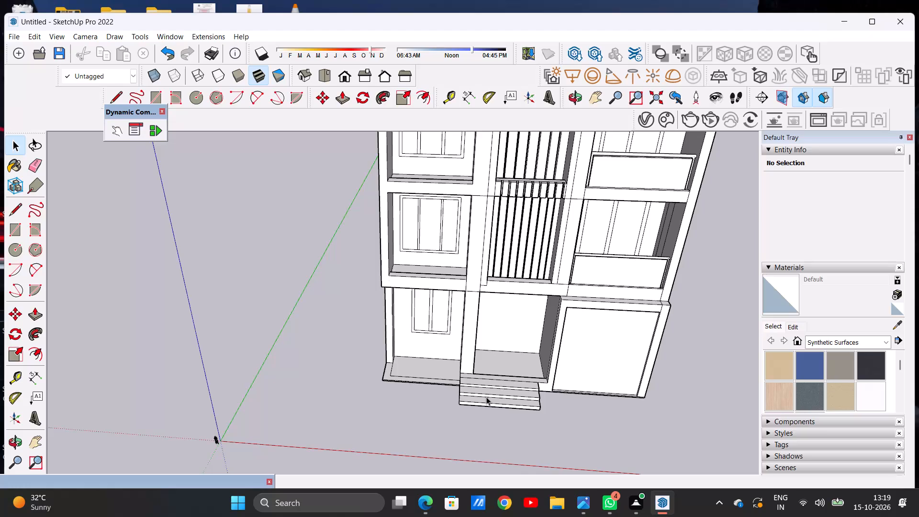
{"action": "scroll", "coordinate": [431, 322], "scroll_direction": "down", "scroll_amount": 5}
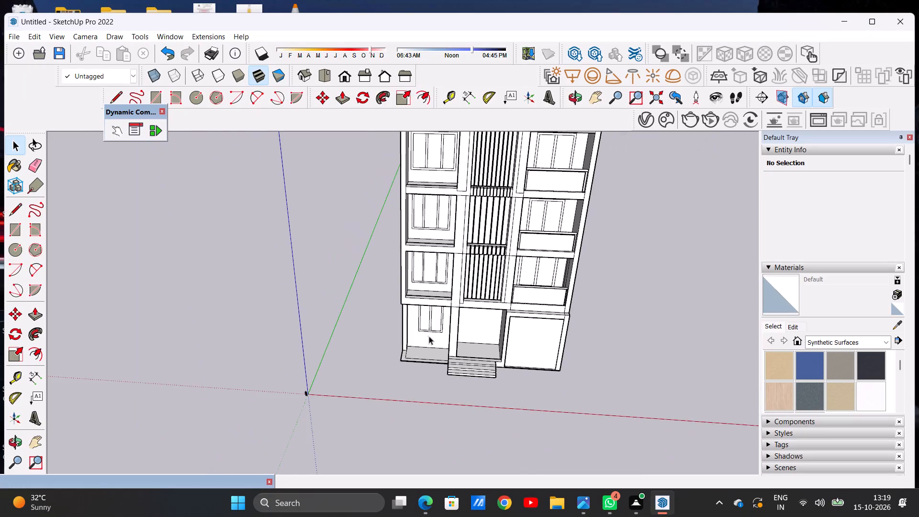
{"action": "scroll", "coordinate": [421, 335], "scroll_direction": "up", "scroll_amount": 7}
{"action": "middle_click_drag", "start_coordinate": [429, 354], "coordinate": [422, 326]}
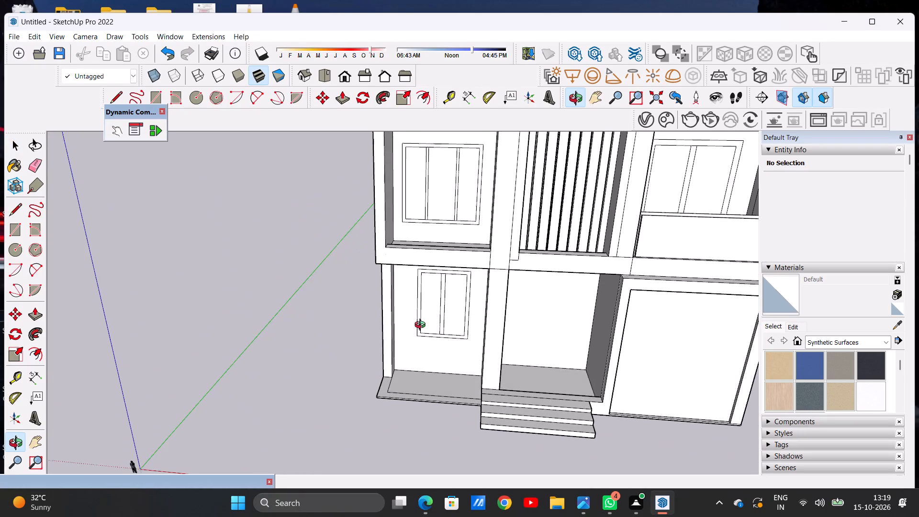
{"action": "middle_click_drag", "start_coordinate": [422, 326], "coordinate": [458, 326]}
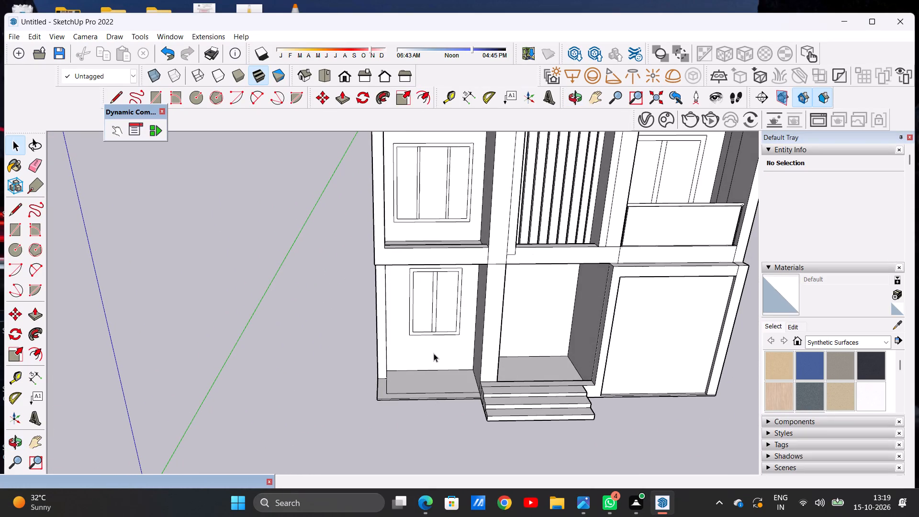
{"action": "scroll", "coordinate": [434, 355], "scroll_direction": "down", "scroll_amount": 4}
{"action": "scroll", "coordinate": [459, 361], "scroll_direction": "up", "scroll_amount": 10}
{"action": "middle_click_drag", "start_coordinate": [440, 382], "coordinate": [443, 432]}
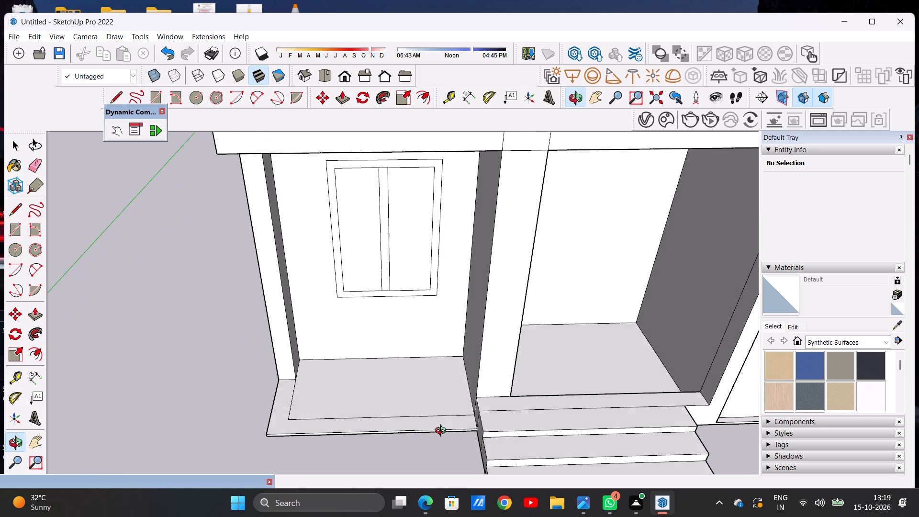
{"action": "middle_click_drag", "start_coordinate": [443, 432], "coordinate": [435, 448]}
{"action": "scroll", "coordinate": [435, 448], "scroll_direction": "up", "scroll_amount": 1}
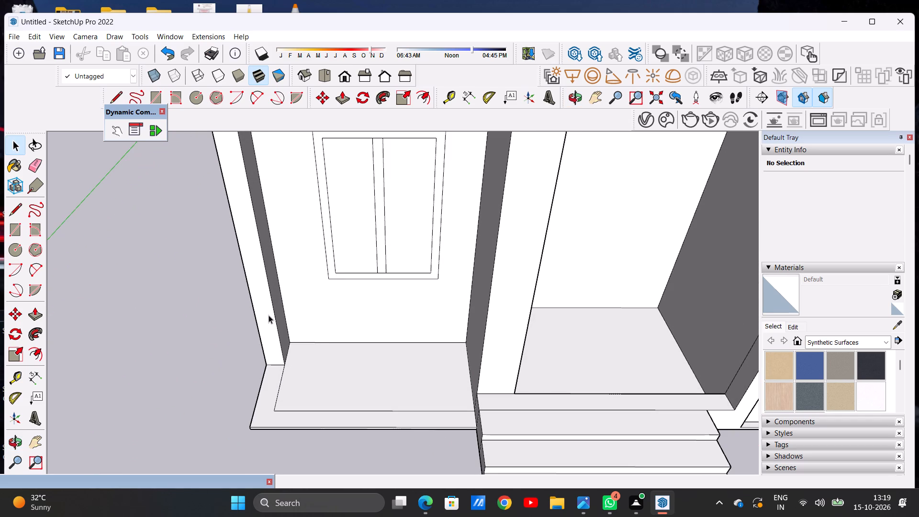
{"action": "scroll", "coordinate": [358, 361], "scroll_direction": "down", "scroll_amount": 14}
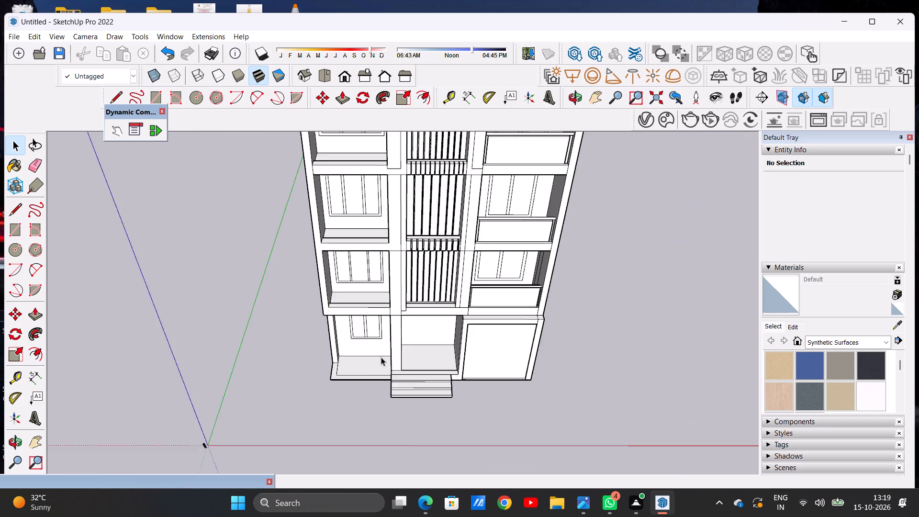
{"action": "scroll", "coordinate": [381, 357], "scroll_direction": "down", "scroll_amount": 3}
{"action": "scroll", "coordinate": [370, 354], "scroll_direction": "up", "scroll_amount": 7}
{"action": "middle_click_drag", "start_coordinate": [368, 363], "coordinate": [364, 302]}
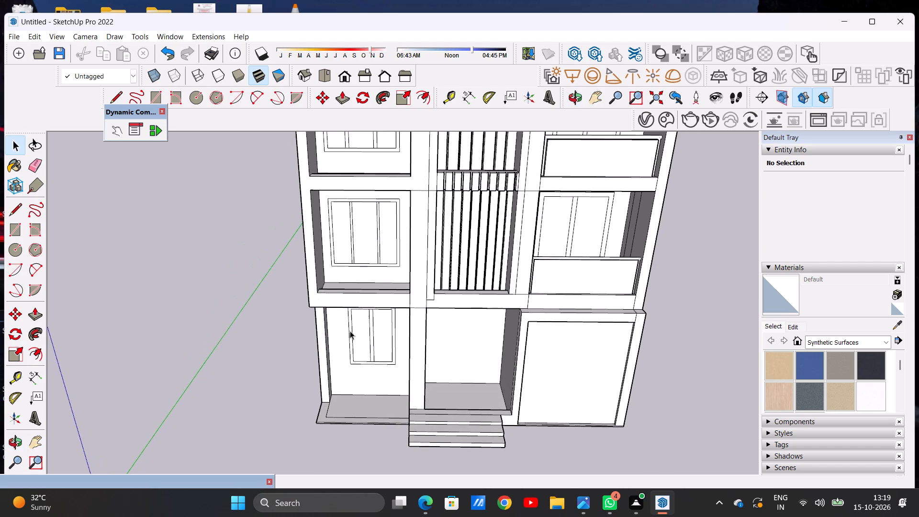
Examine the full front elevation and the lower floors from frontal and angled views, including the steps and garage opening.
{"action": "scroll", "coordinate": [394, 393], "scroll_direction": "down", "scroll_amount": 11}
{"action": "middle_click_drag", "start_coordinate": [405, 412], "coordinate": [401, 384]}
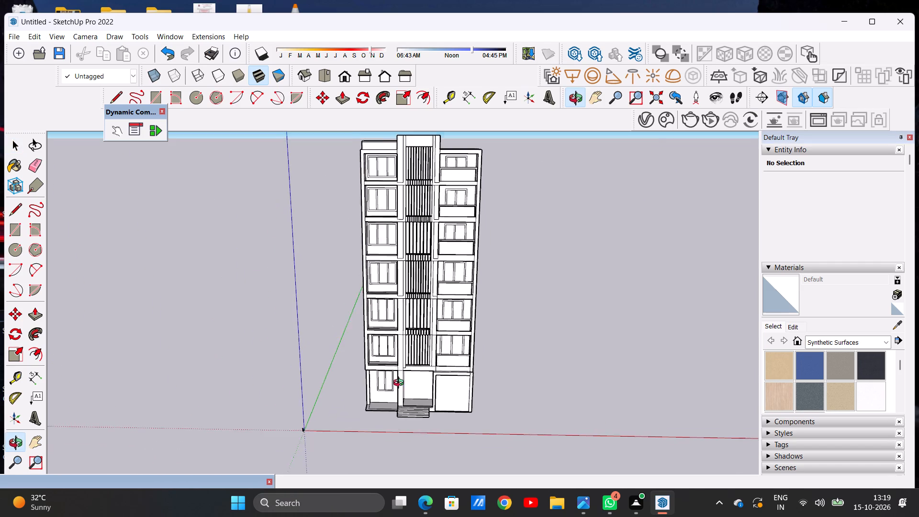
{"action": "middle_click_drag", "start_coordinate": [401, 384], "coordinate": [400, 382]}
{"action": "scroll", "coordinate": [402, 392], "scroll_direction": "up", "scroll_amount": 14}
{"action": "scroll", "coordinate": [415, 416], "scroll_direction": "down", "scroll_amount": 5}
{"action": "middle_click_drag", "start_coordinate": [420, 414], "coordinate": [223, 418]}
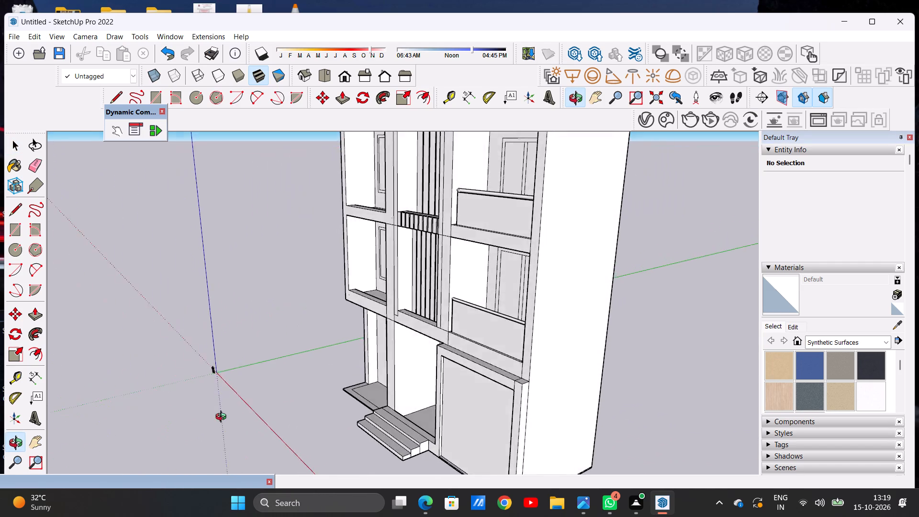
{"action": "middle_click_drag", "start_coordinate": [223, 418], "coordinate": [410, 430]}
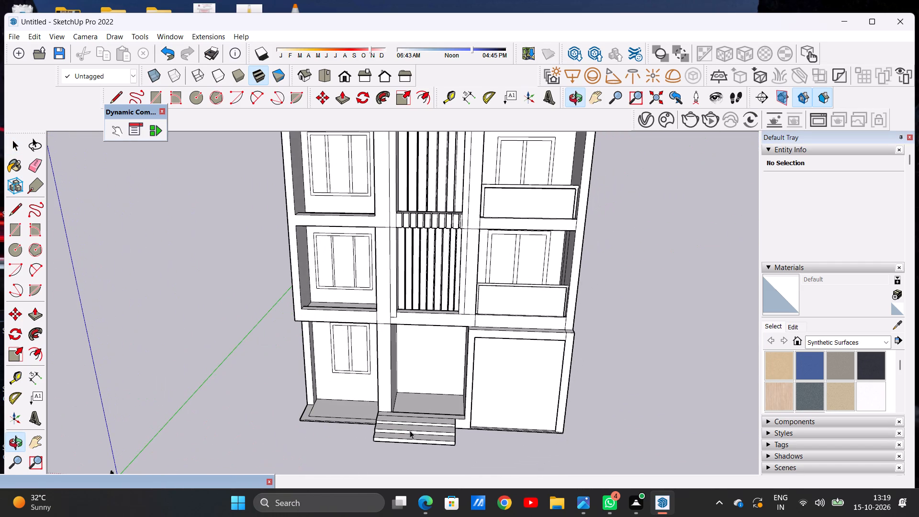
{"action": "scroll", "coordinate": [379, 398], "scroll_direction": "down", "scroll_amount": 11}
{"action": "scroll", "coordinate": [373, 377], "scroll_direction": "up", "scroll_amount": 7}
{"action": "middle_click_drag", "start_coordinate": [364, 397], "coordinate": [363, 397]}
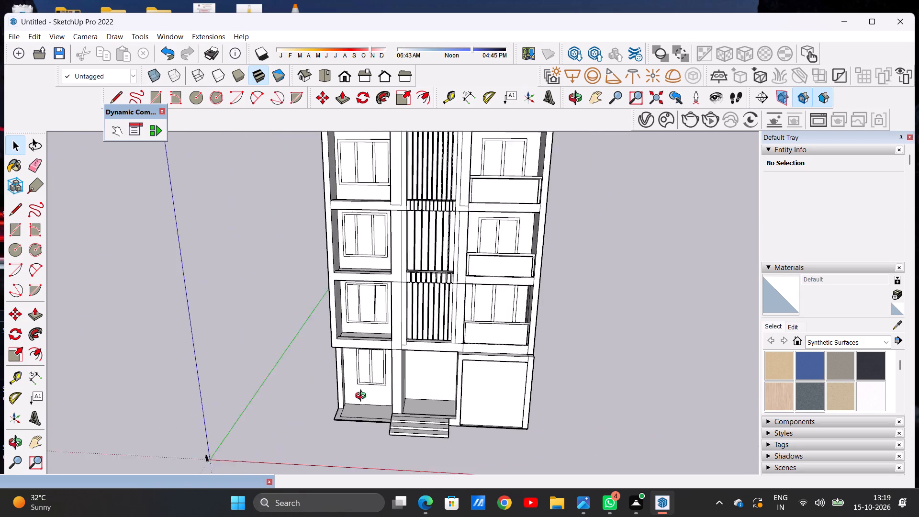
{"action": "middle_click_drag", "start_coordinate": [363, 397], "coordinate": [359, 386]}
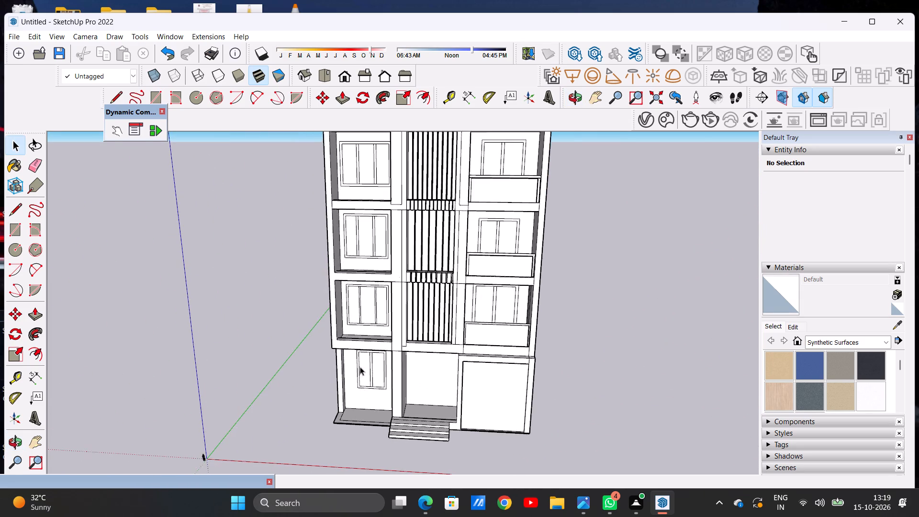
Examine the underside of the first-floor slab above the ground-floor window and entrance recess from a low angle.
{"action": "scroll", "coordinate": [364, 357], "scroll_direction": "up", "scroll_amount": 13}
{"action": "middle_click_drag", "start_coordinate": [360, 378], "coordinate": [464, 321]}
{"action": "middle_click_drag", "start_coordinate": [463, 314], "coordinate": [447, 287]}
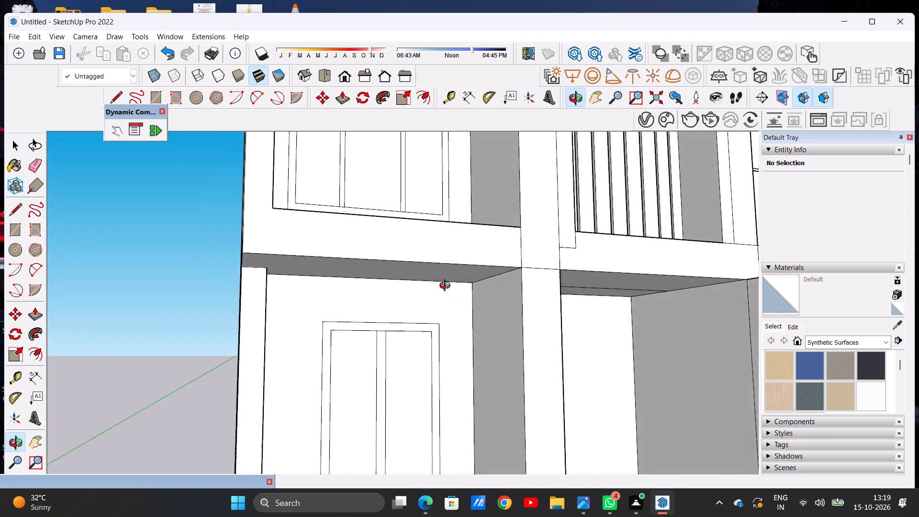
{"action": "middle_click_drag", "start_coordinate": [447, 287], "coordinate": [441, 280]}
{"action": "scroll", "coordinate": [473, 303], "scroll_direction": "up", "scroll_amount": 9}
{"action": "scroll", "coordinate": [333, 351], "scroll_direction": "down", "scroll_amount": 18}
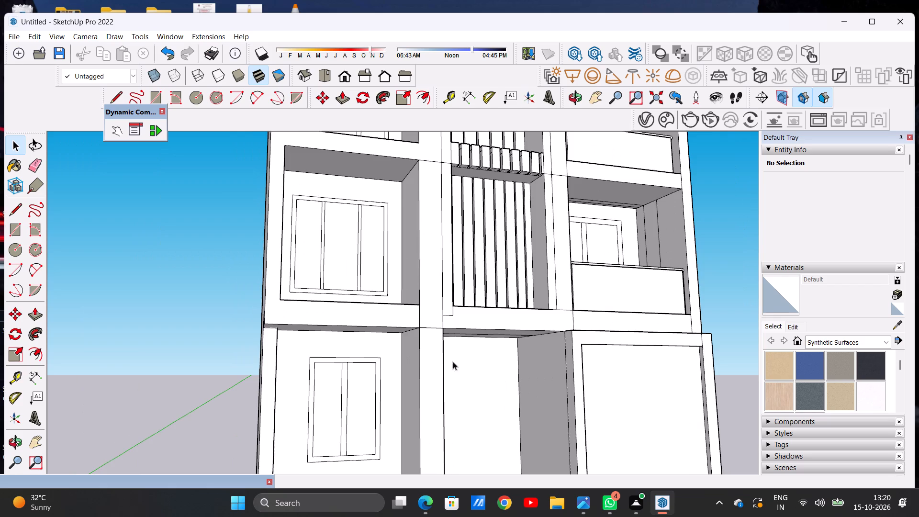
{"action": "middle_click_drag", "start_coordinate": [475, 362], "coordinate": [368, 416]}
{"action": "scroll", "coordinate": [417, 371], "scroll_direction": "down", "scroll_amount": 15}
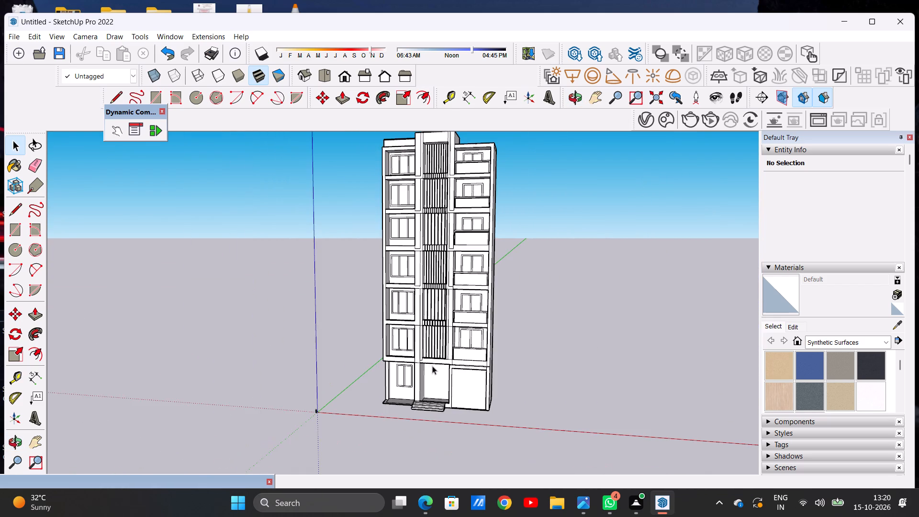
Examine the whole tower and its garage-side corner, checking how the entrance steps, balconies and garage frame project from the facade.
{"action": "scroll", "coordinate": [431, 306], "scroll_direction": "up", "scroll_amount": 3}
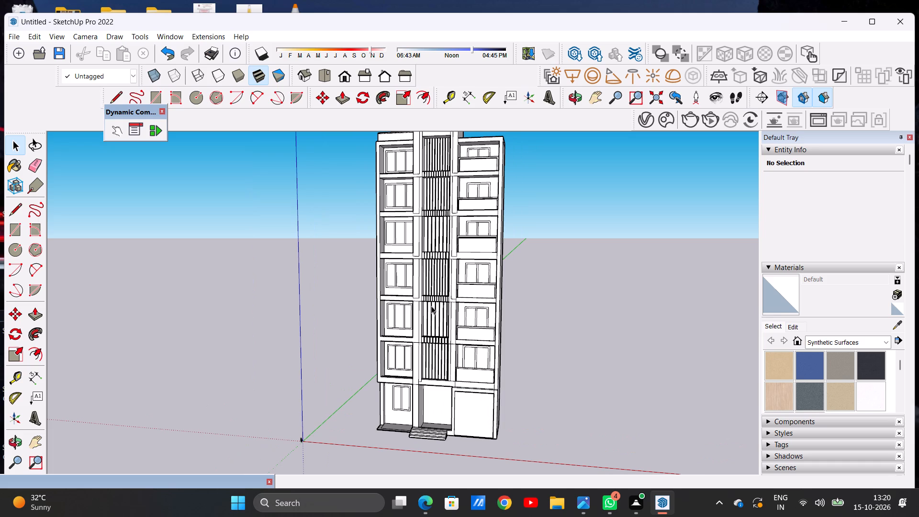
{"action": "scroll", "coordinate": [428, 303], "scroll_direction": "down", "scroll_amount": 13}
{"action": "middle_click_drag", "start_coordinate": [446, 325], "coordinate": [486, 364]}
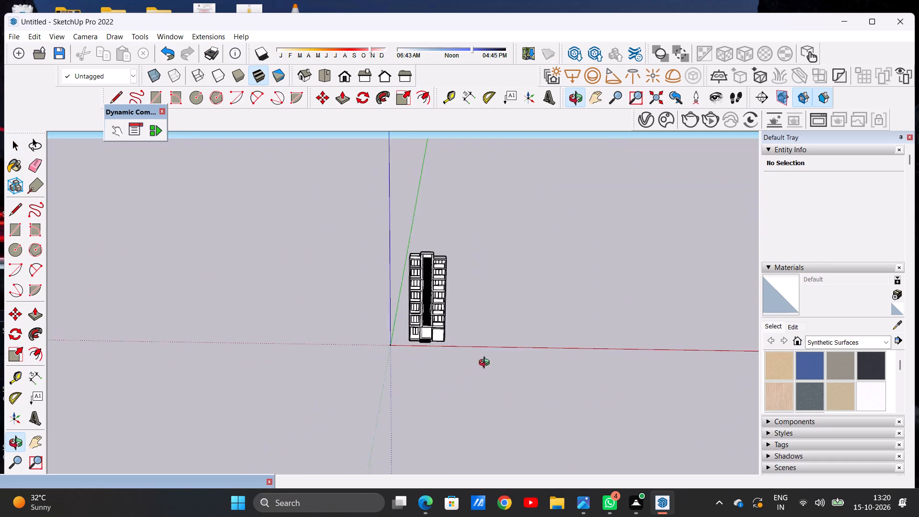
{"action": "middle_click_drag", "start_coordinate": [486, 364], "coordinate": [492, 369]}
{"action": "scroll", "coordinate": [506, 291], "scroll_direction": "up", "scroll_amount": 8}
{"action": "scroll", "coordinate": [472, 311], "scroll_direction": "up", "scroll_amount": 5}
{"action": "middle_click_drag", "start_coordinate": [392, 331], "coordinate": [391, 332]}
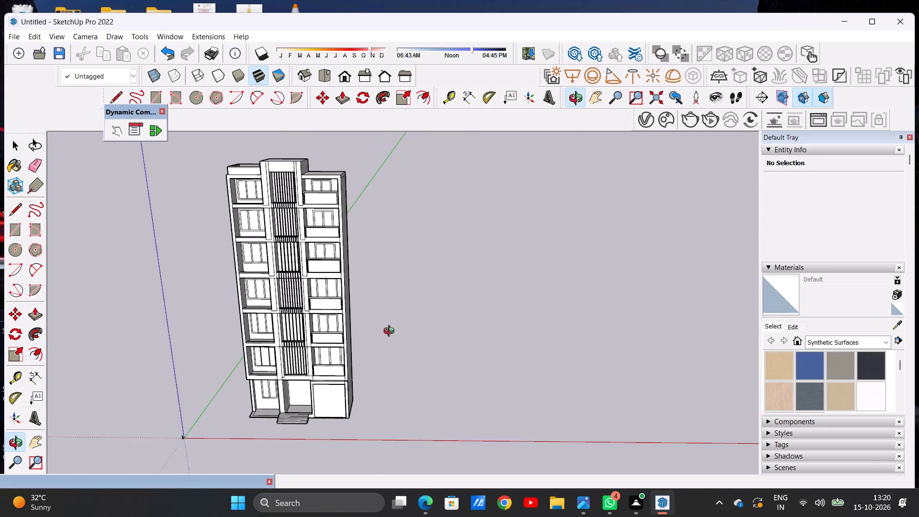
{"action": "middle_click_drag", "start_coordinate": [391, 332], "coordinate": [215, 351]}
{"action": "scroll", "coordinate": [342, 326], "scroll_direction": "up", "scroll_amount": 7}
{"action": "scroll", "coordinate": [337, 381], "scroll_direction": "up", "scroll_amount": 7}
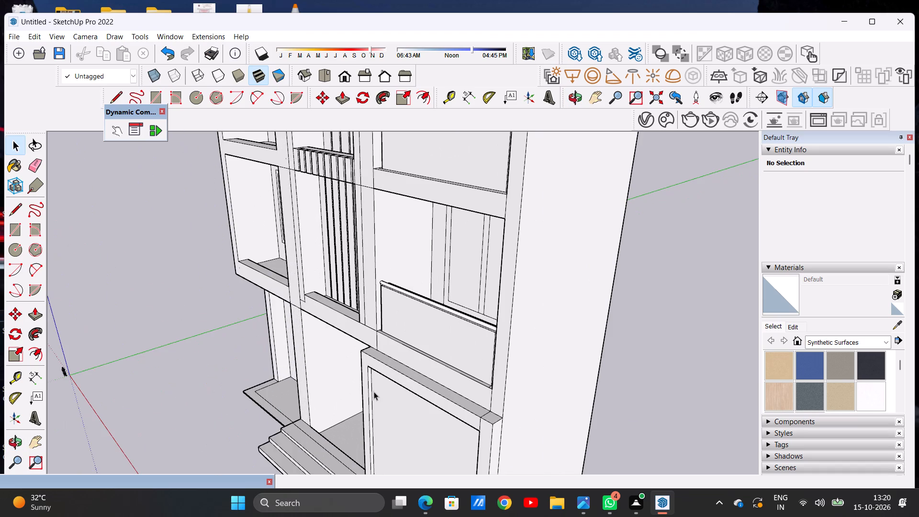
{"action": "scroll", "coordinate": [375, 391], "scroll_direction": "down", "scroll_amount": 5}
{"action": "middle_click_drag", "start_coordinate": [348, 452], "coordinate": [378, 425]}
{"action": "scroll", "coordinate": [430, 373], "scroll_direction": "down", "scroll_amount": 6}
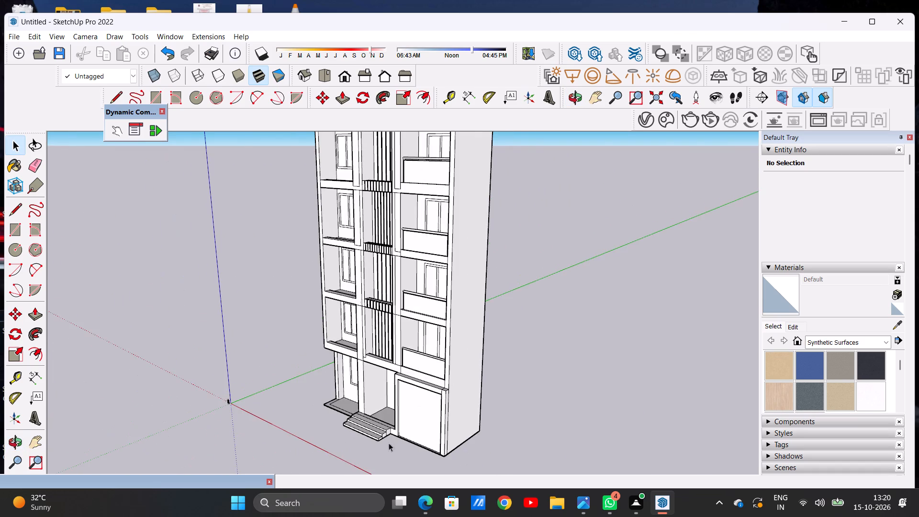
{"action": "scroll", "coordinate": [389, 443], "scroll_direction": "up", "scroll_amount": 8}
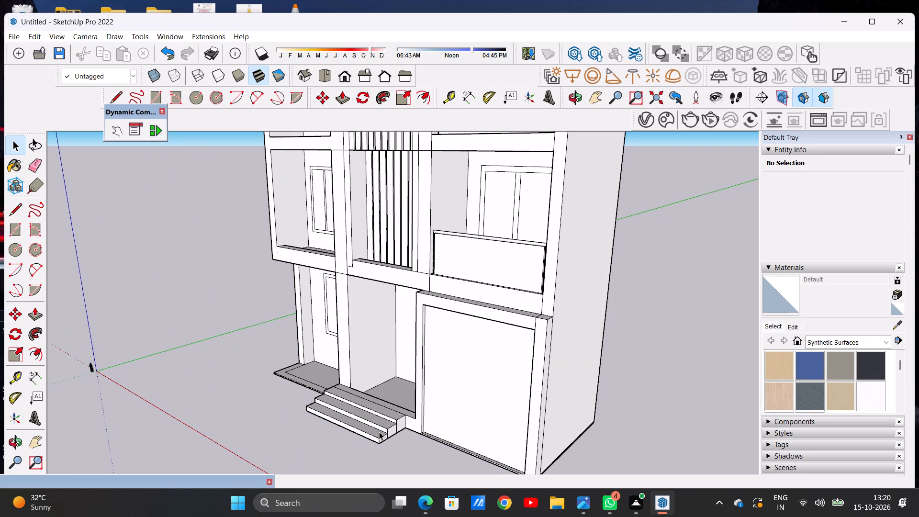
{"action": "key", "text": "space"}
{"action": "scroll", "coordinate": [455, 369], "scroll_direction": "down", "scroll_amount": 20}
{"action": "scroll", "coordinate": [455, 369], "scroll_direction": "down", "scroll_amount": 3}
{"action": "scroll", "coordinate": [447, 279], "scroll_direction": "up", "scroll_amount": 8}
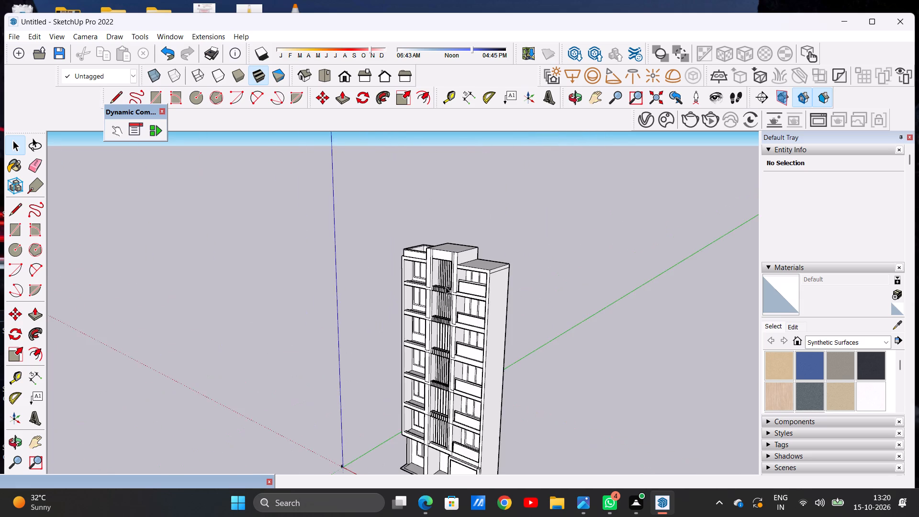
Examine the building in the standard top and front views, checking the roof outline and the full front elevation.
{"action": "middle_click_drag", "start_coordinate": [441, 310], "coordinate": [575, 291]}
{"action": "scroll", "coordinate": [484, 293], "scroll_direction": "down", "scroll_amount": 5}
{"action": "scroll", "coordinate": [457, 317], "scroll_direction": "up", "scroll_amount": 7}
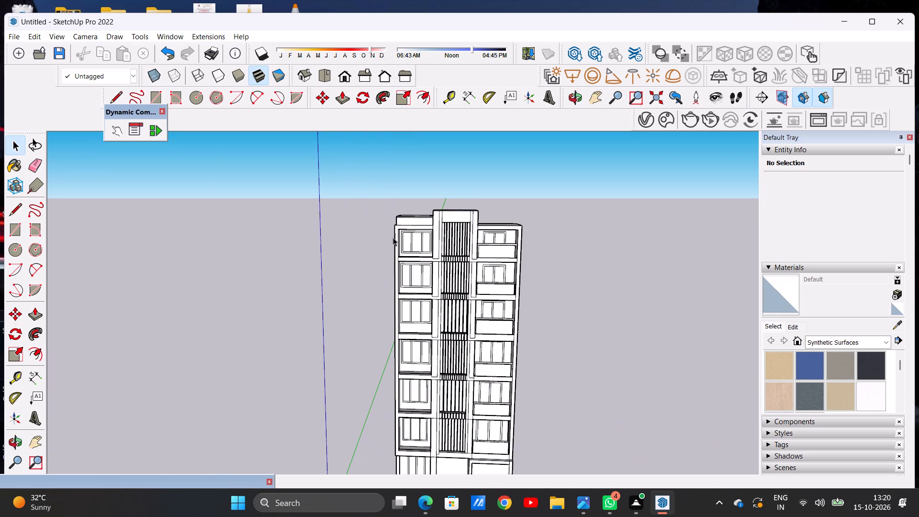
{"action": "left_click", "coordinate": [327, 71]}
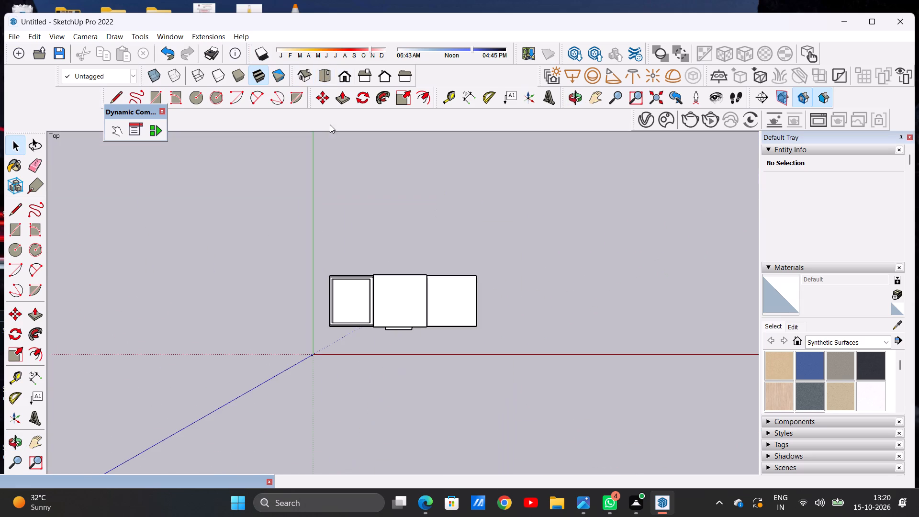
{"action": "left_click", "coordinate": [344, 79]}
{"action": "scroll", "coordinate": [412, 341], "scroll_direction": "down", "scroll_amount": 7}
{"action": "scroll", "coordinate": [439, 304], "scroll_direction": "up", "scroll_amount": 6}
{"action": "middle_click_drag", "start_coordinate": [448, 318], "coordinate": [443, 319]}
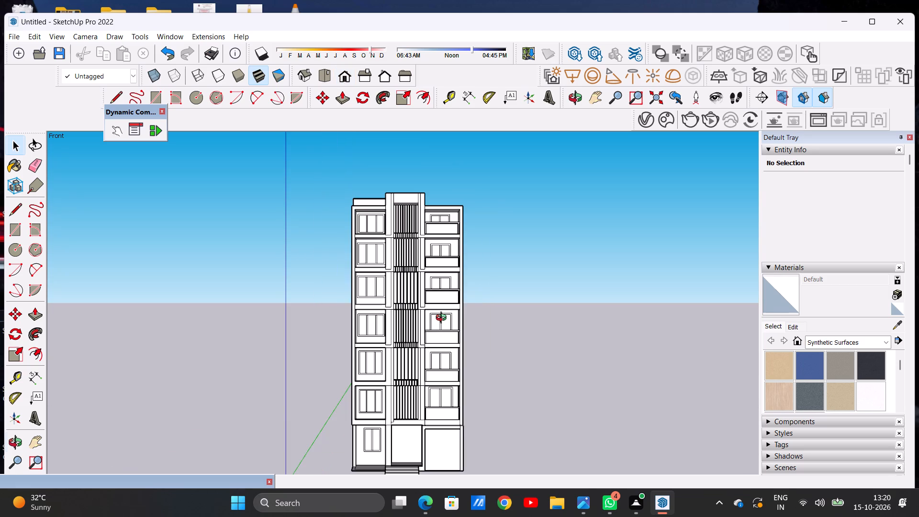
{"action": "middle_click_drag", "start_coordinate": [443, 319], "coordinate": [489, 364]}
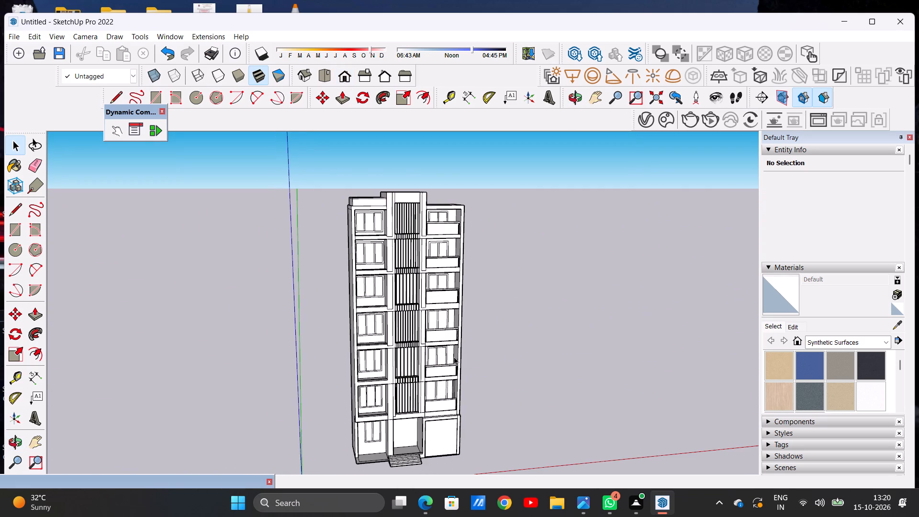
{"action": "scroll", "coordinate": [426, 322], "scroll_direction": "down", "scroll_amount": 3}
{"action": "scroll", "coordinate": [428, 352], "scroll_direction": "up", "scroll_amount": 8}
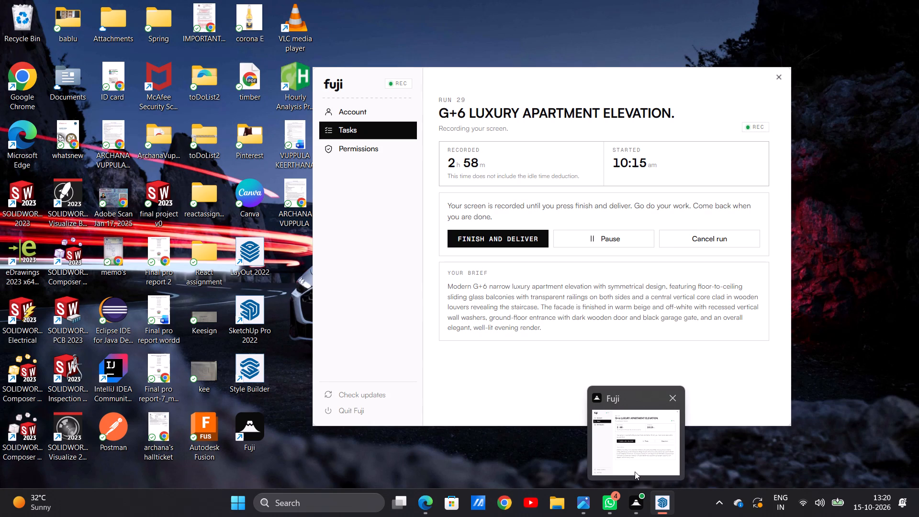
Examine the tower's side wall, rear face and stepped roof volumes by viewing the model from the side and behind.
{"action": "left_click", "coordinate": [649, 451]}
{"action": "scroll", "coordinate": [526, 309], "scroll_direction": "down", "scroll_amount": 7}
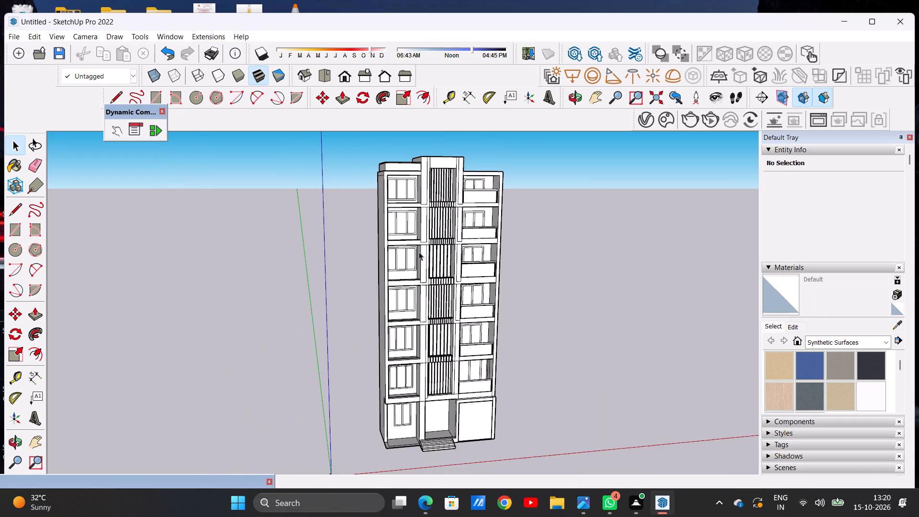
{"action": "middle_click_drag", "start_coordinate": [509, 265], "coordinate": [195, 262]}
{"action": "scroll", "coordinate": [280, 236], "scroll_direction": "down", "scroll_amount": 6}
{"action": "scroll", "coordinate": [451, 246], "scroll_direction": "up", "scroll_amount": 3}
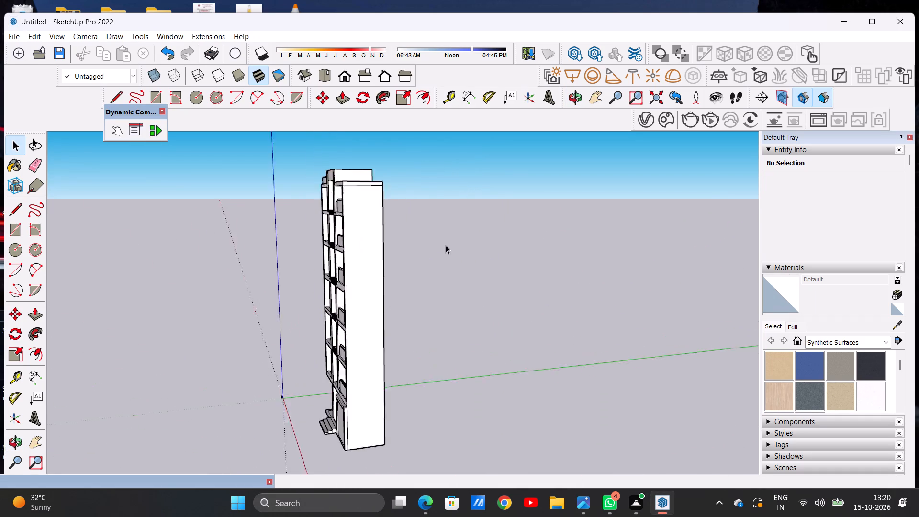
{"action": "scroll", "coordinate": [446, 245], "scroll_direction": "up", "scroll_amount": 3}
{"action": "middle_click_drag", "start_coordinate": [417, 254], "coordinate": [268, 342]}
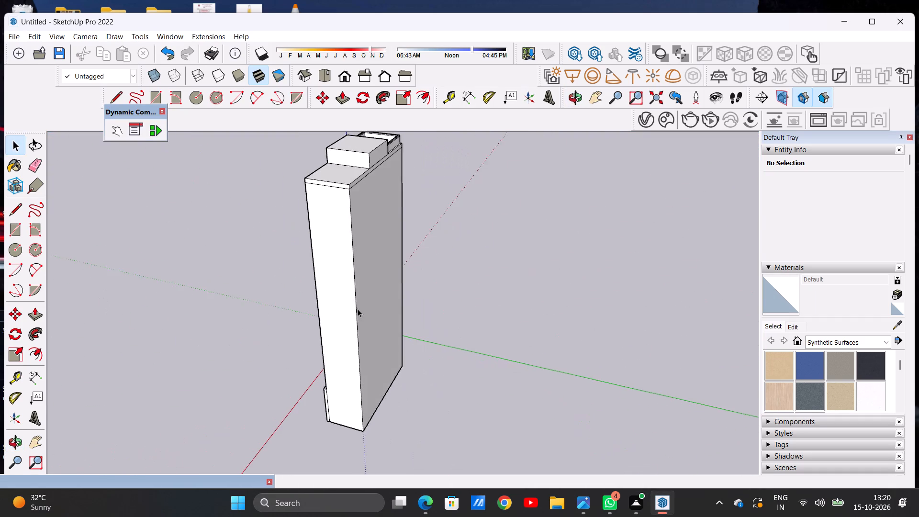
Undo the recent extrusions of the three entrance steps, back to the flat strips on the ground.
{"action": "scroll", "coordinate": [361, 311], "scroll_direction": "down", "scroll_amount": 5}
{"action": "middle_click_drag", "start_coordinate": [331, 303], "coordinate": [508, 263]}
{"action": "middle_click_drag", "start_coordinate": [398, 332], "coordinate": [504, 322]}
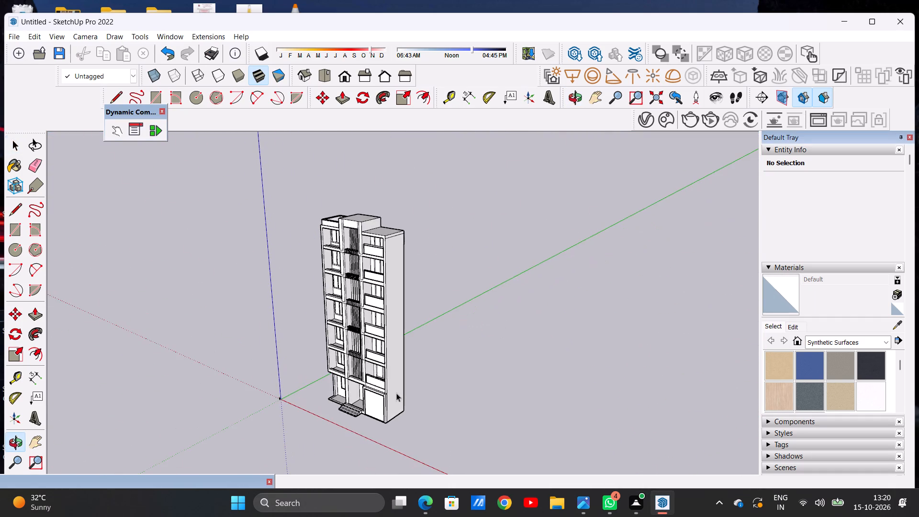
{"action": "scroll", "coordinate": [390, 393], "scroll_direction": "up", "scroll_amount": 14}
{"action": "scroll", "coordinate": [487, 333], "scroll_direction": "down", "scroll_amount": 8}
{"action": "scroll", "coordinate": [365, 417], "scroll_direction": "up", "scroll_amount": 20}
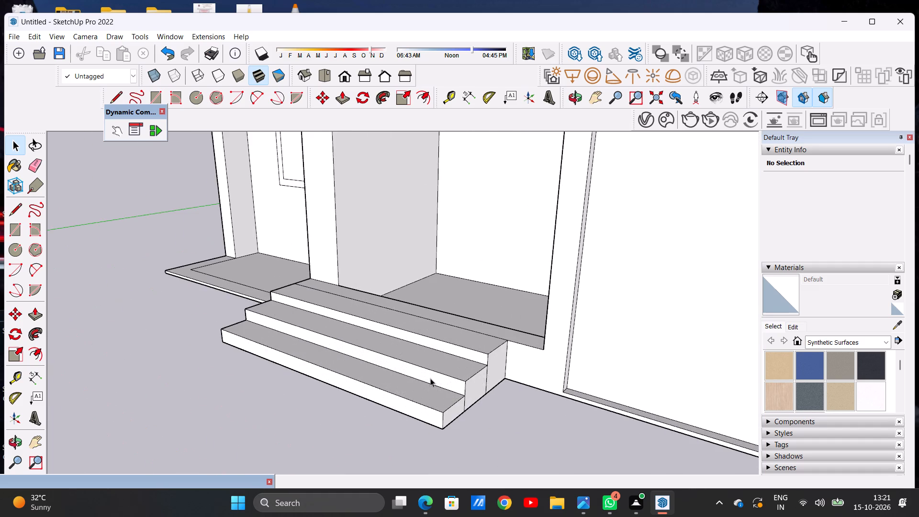
{"action": "middle_click_drag", "start_coordinate": [475, 367], "coordinate": [440, 395]}
{"action": "scroll", "coordinate": [440, 395], "scroll_direction": "up", "scroll_amount": 1}
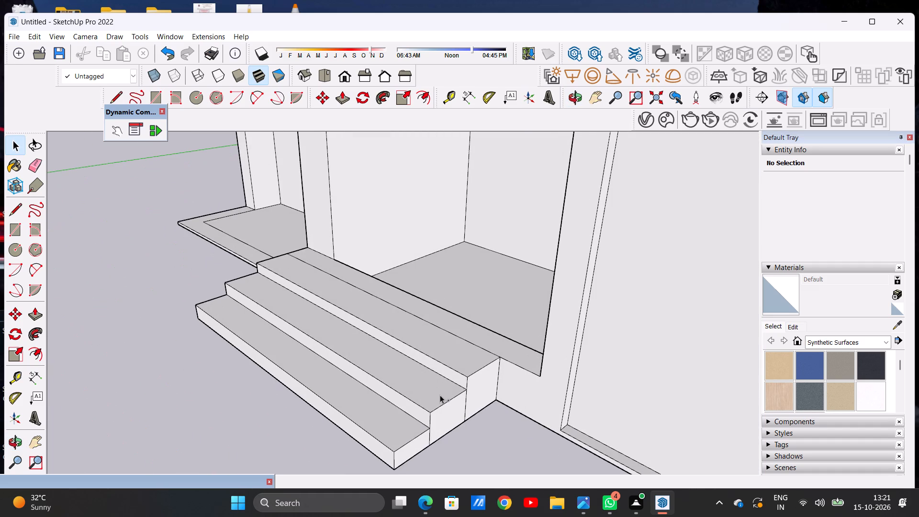
{"action": "key", "text": "ctrl+z"}
{"action": "key", "text": "ctrl+z"}
{"action": "key", "text": "ctrl+z"}
{"action": "key", "text": "ctrl+z"}
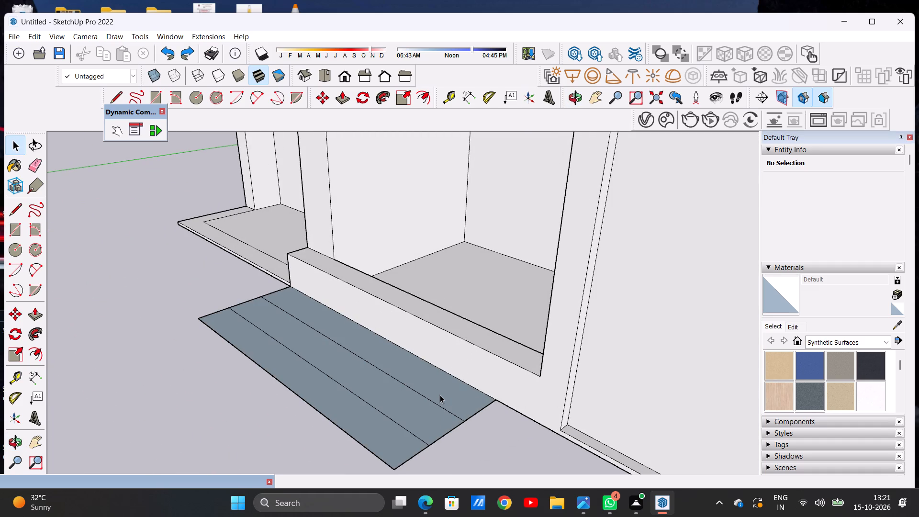
Draw a short vertical line from the garage frame's lower corner nearest the entrance down to the wall's base edge.
{"action": "scroll", "coordinate": [440, 395], "scroll_direction": "down", "scroll_amount": 3}
{"action": "scroll", "coordinate": [440, 395], "scroll_direction": "up", "scroll_amount": 5}
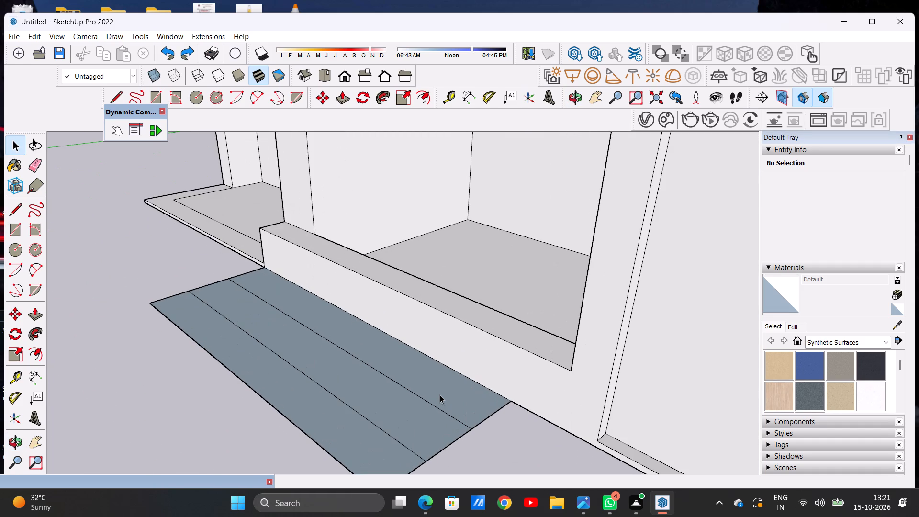
{"action": "key", "text": "p"}
{"action": "key", "text": "space"}
{"action": "scroll", "coordinate": [431, 378], "scroll_direction": "down", "scroll_amount": 6}
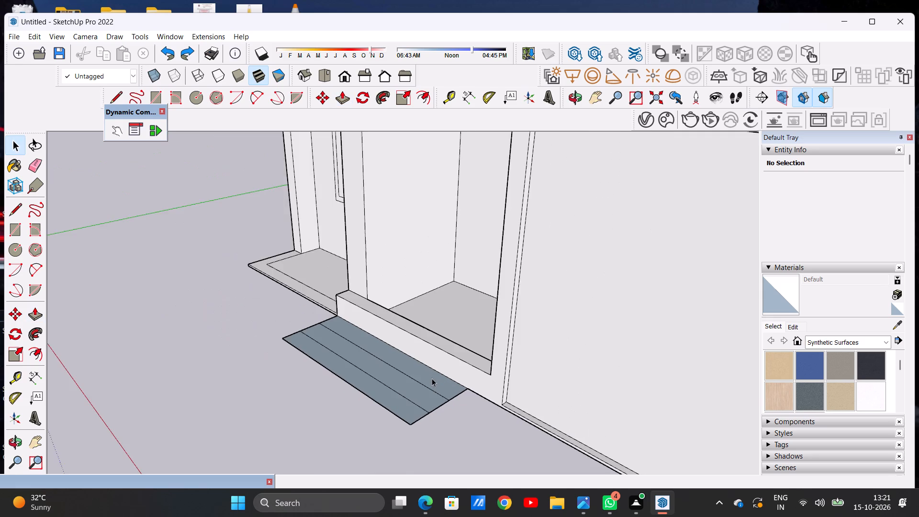
{"action": "scroll", "coordinate": [432, 378], "scroll_direction": "down", "scroll_amount": 10}
{"action": "scroll", "coordinate": [470, 410], "scroll_direction": "up", "scroll_amount": 14}
{"action": "middle_click_drag", "start_coordinate": [415, 356], "coordinate": [498, 326]}
{"action": "scroll", "coordinate": [542, 297], "scroll_direction": "up", "scroll_amount": 6}
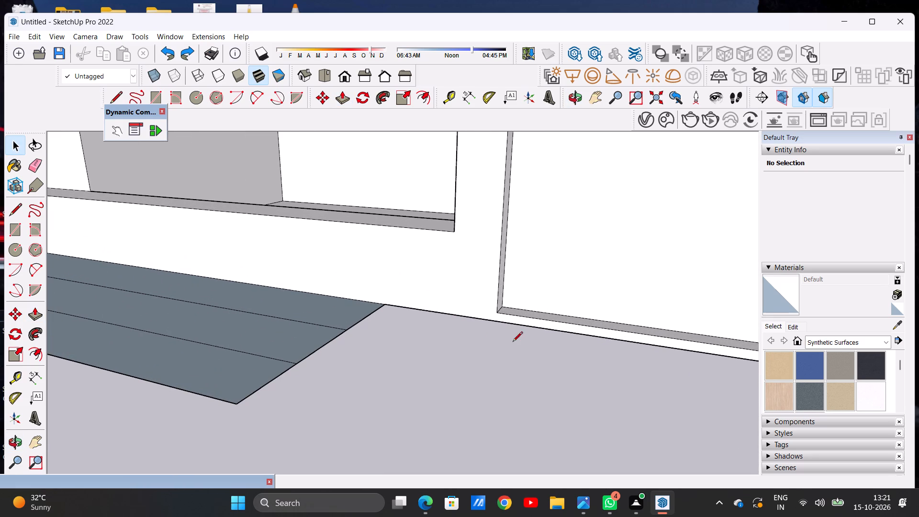
{"action": "key", "text": "l"}
{"action": "scroll", "coordinate": [492, 329], "scroll_direction": "up", "scroll_amount": 12}
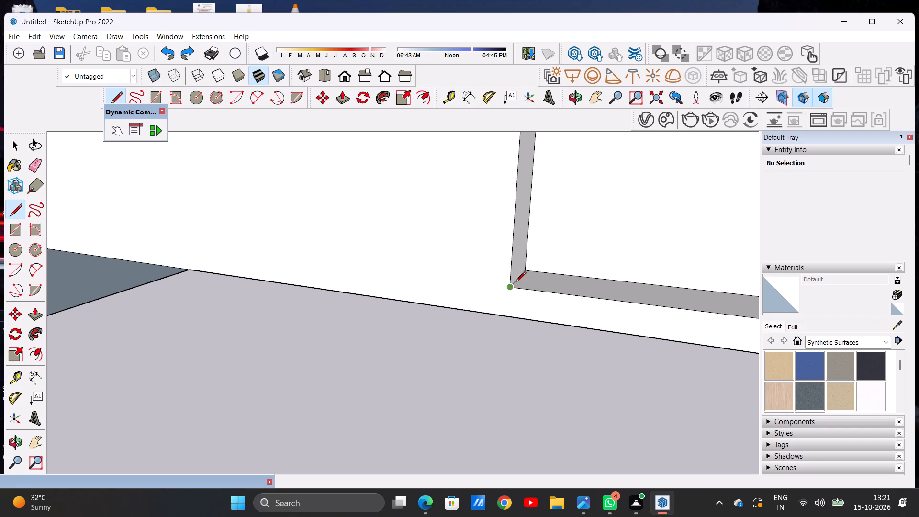
{"action": "left_click", "coordinate": [516, 282]}
{"action": "left_click", "coordinate": [508, 315]}
{"action": "key", "text": "space"}
Extrude the ground strip nearest the entrance wall upward to just below the doorway ledge.
{"action": "scroll", "coordinate": [448, 328], "scroll_direction": "down", "scroll_amount": 20}
{"action": "scroll", "coordinate": [448, 328], "scroll_direction": "down", "scroll_amount": 3}
{"action": "middle_click_drag", "start_coordinate": [403, 343], "coordinate": [343, 371]}
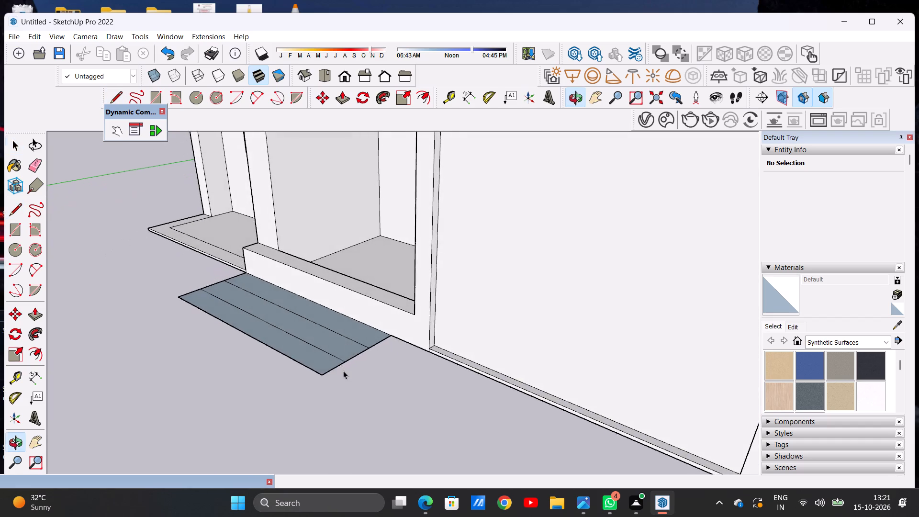
{"action": "scroll", "coordinate": [352, 315], "scroll_direction": "up", "scroll_amount": 5}
{"action": "key", "text": "p"}
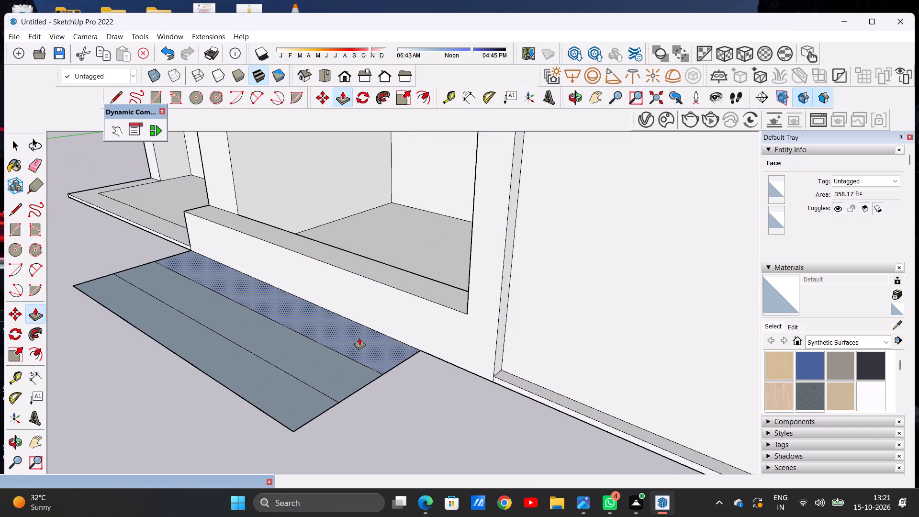
{"action": "left_click", "coordinate": [359, 337]}
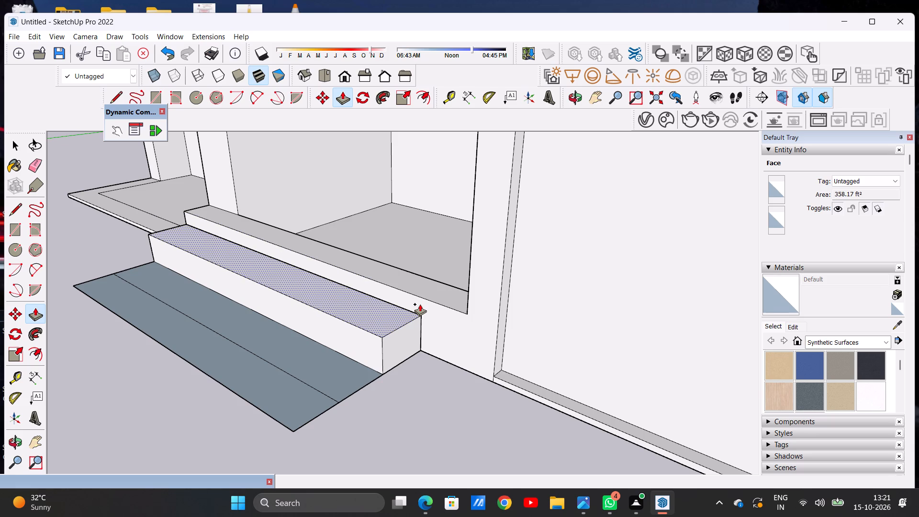
{"action": "left_click", "coordinate": [420, 304]}
Extrude the middle and front ground strips upward, each lower than the step behind it, forming a descending flight.
{"action": "scroll", "coordinate": [361, 360], "scroll_direction": "up", "scroll_amount": 4}
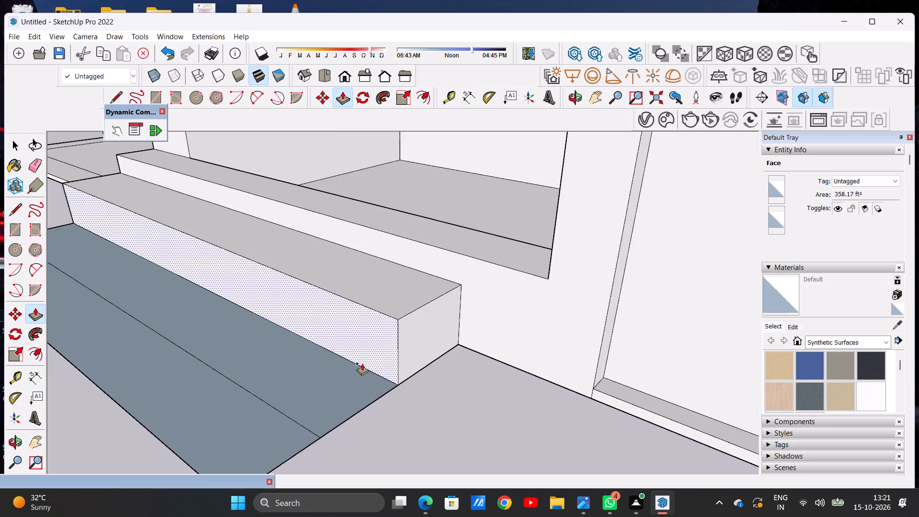
{"action": "scroll", "coordinate": [362, 363], "scroll_direction": "up", "scroll_amount": 3}
{"action": "left_click", "coordinate": [358, 388]}
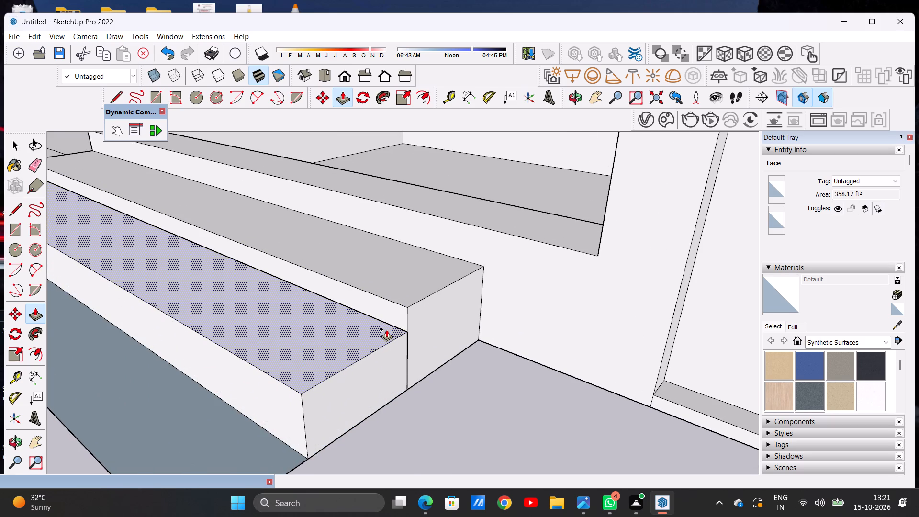
{"action": "left_click", "coordinate": [386, 334]}
{"action": "scroll", "coordinate": [399, 320], "scroll_direction": "down", "scroll_amount": 3}
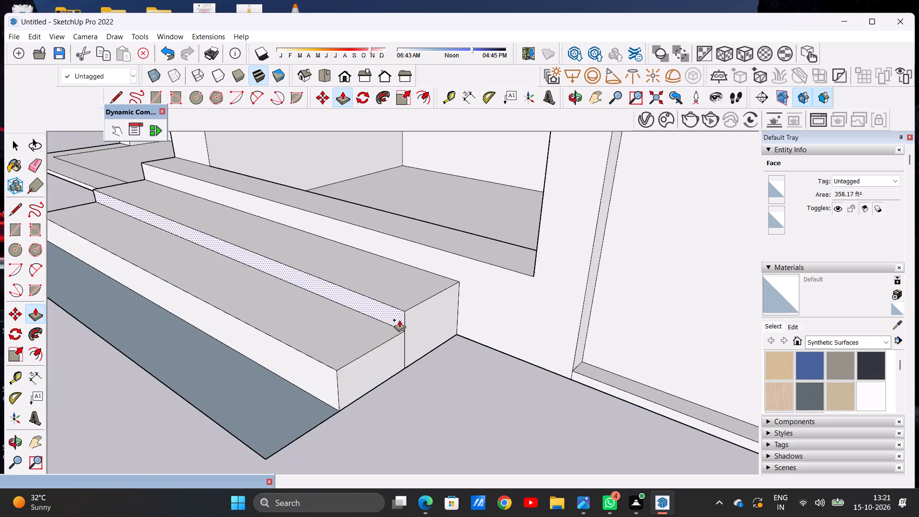
{"action": "scroll", "coordinate": [399, 320], "scroll_direction": "down", "scroll_amount": 10}
{"action": "scroll", "coordinate": [352, 348], "scroll_direction": "up", "scroll_amount": 14}
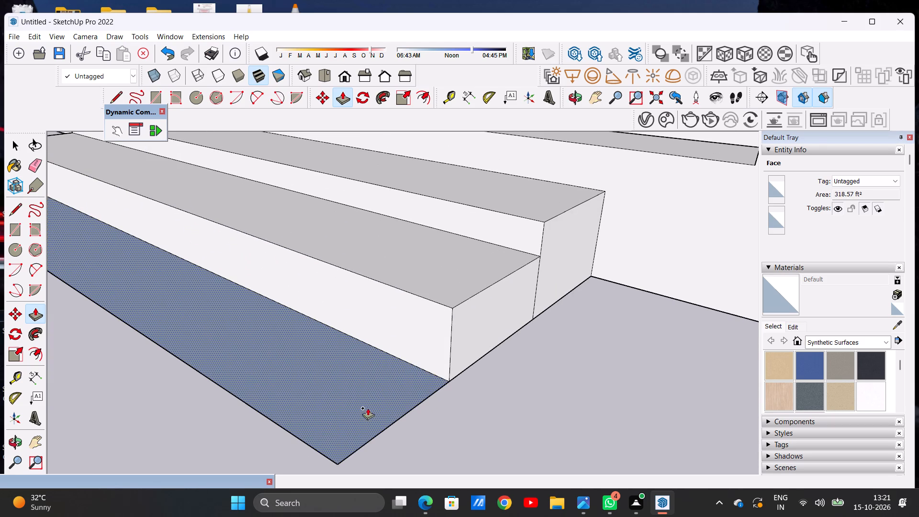
{"action": "left_click", "coordinate": [369, 415]}
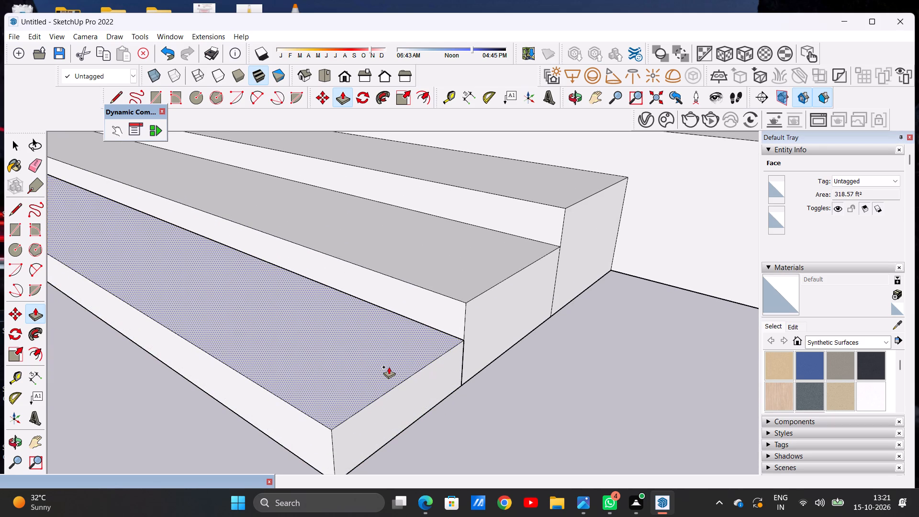
{"action": "left_click", "coordinate": [389, 367]}
{"action": "key", "text": "space"}
Examine the entrance steps, the full front elevation and the ground-floor window bay with its base slab.
{"action": "scroll", "coordinate": [382, 382], "scroll_direction": "down", "scroll_amount": 19}
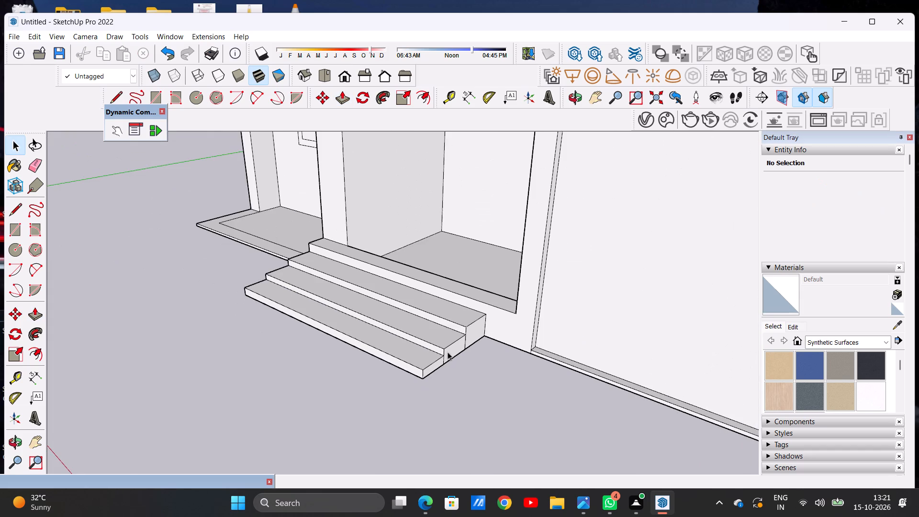
{"action": "middle_click_drag", "start_coordinate": [386, 340], "coordinate": [527, 310]}
{"action": "scroll", "coordinate": [421, 333], "scroll_direction": "down", "scroll_amount": 5}
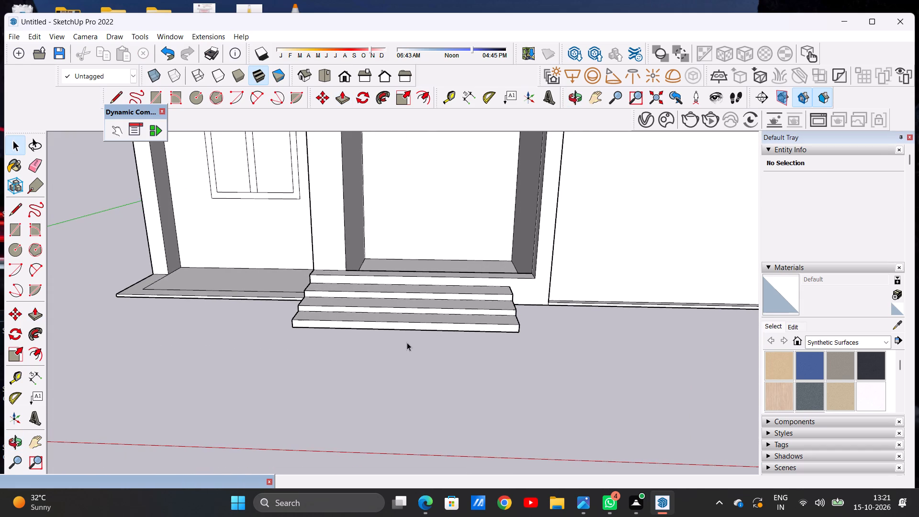
{"action": "scroll", "coordinate": [407, 342], "scroll_direction": "down", "scroll_amount": 17}
{"action": "scroll", "coordinate": [435, 298], "scroll_direction": "up", "scroll_amount": 1}
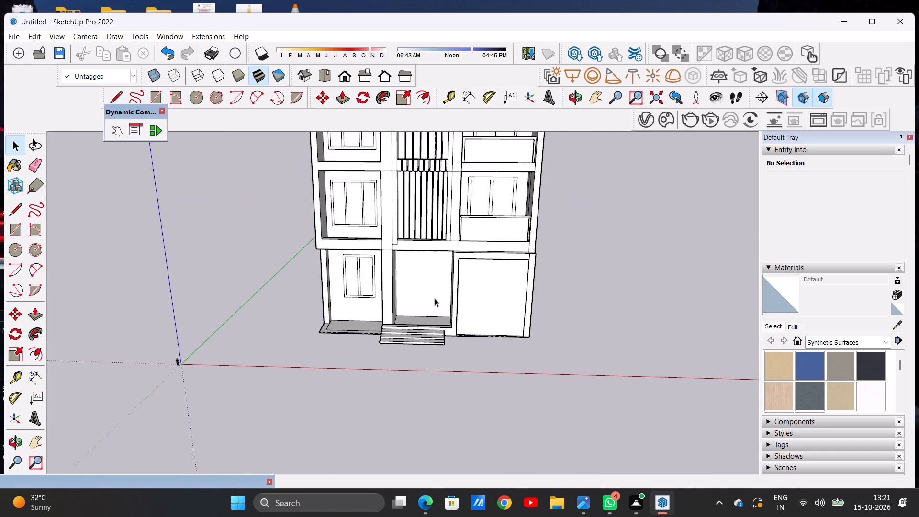
{"action": "scroll", "coordinate": [435, 298], "scroll_direction": "up", "scroll_amount": 1}
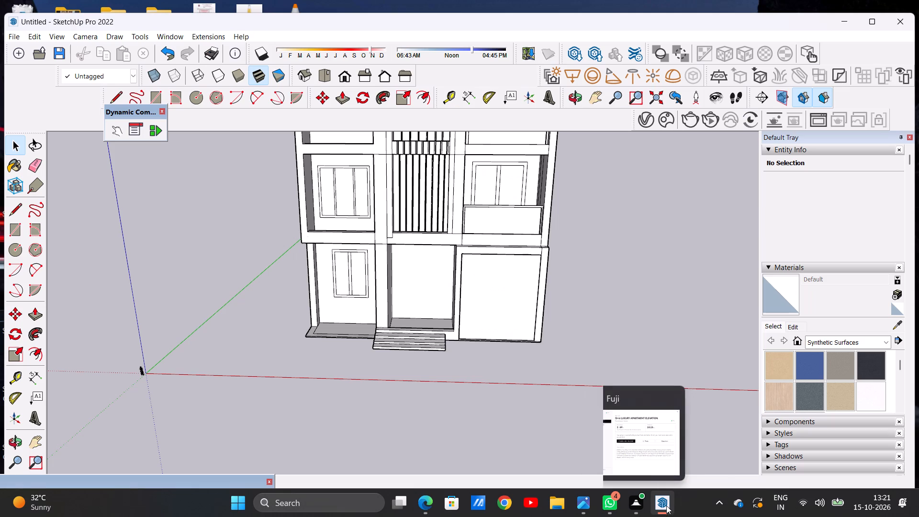
{"action": "left_click", "coordinate": [629, 446]}
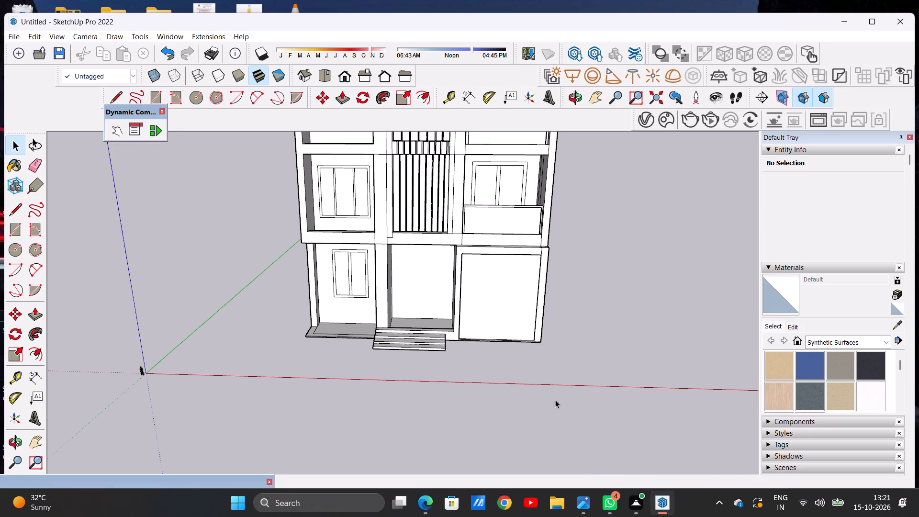
{"action": "scroll", "coordinate": [518, 398], "scroll_direction": "down", "scroll_amount": 12}
{"action": "scroll", "coordinate": [419, 356], "scroll_direction": "down", "scroll_amount": 7}
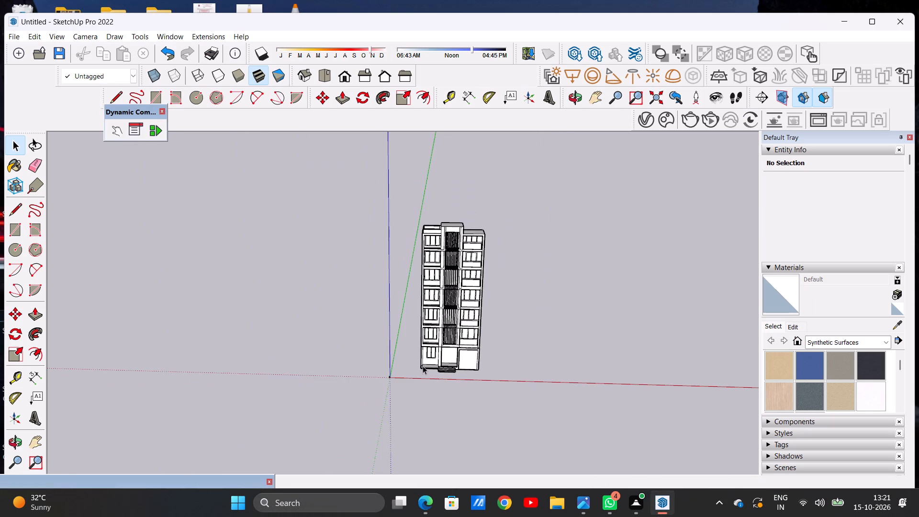
{"action": "scroll", "coordinate": [423, 366], "scroll_direction": "up", "scroll_amount": 16}
{"action": "middle_click_drag", "start_coordinate": [424, 361], "coordinate": [504, 385]}
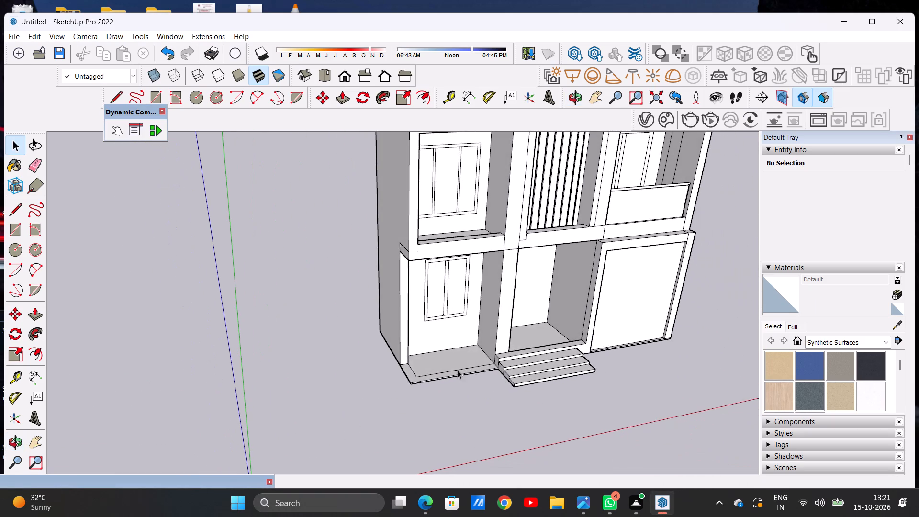
{"action": "scroll", "coordinate": [393, 366], "scroll_direction": "up", "scroll_amount": 9}
{"action": "middle_click_drag", "start_coordinate": [512, 357], "coordinate": [351, 348]}
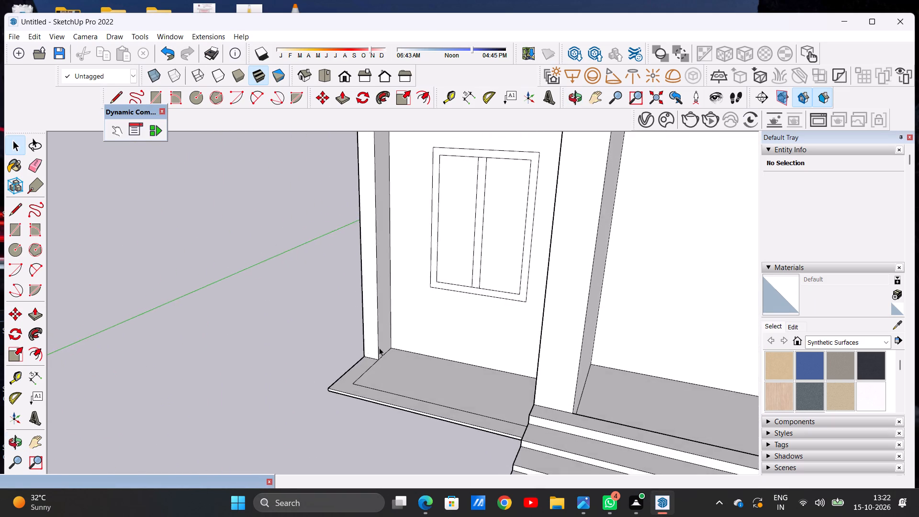
{"action": "scroll", "coordinate": [424, 358], "scroll_direction": "down", "scroll_amount": 8}
{"action": "scroll", "coordinate": [398, 306], "scroll_direction": "up", "scroll_amount": 6}
{"action": "middle_click_drag", "start_coordinate": [438, 362], "coordinate": [531, 289]}
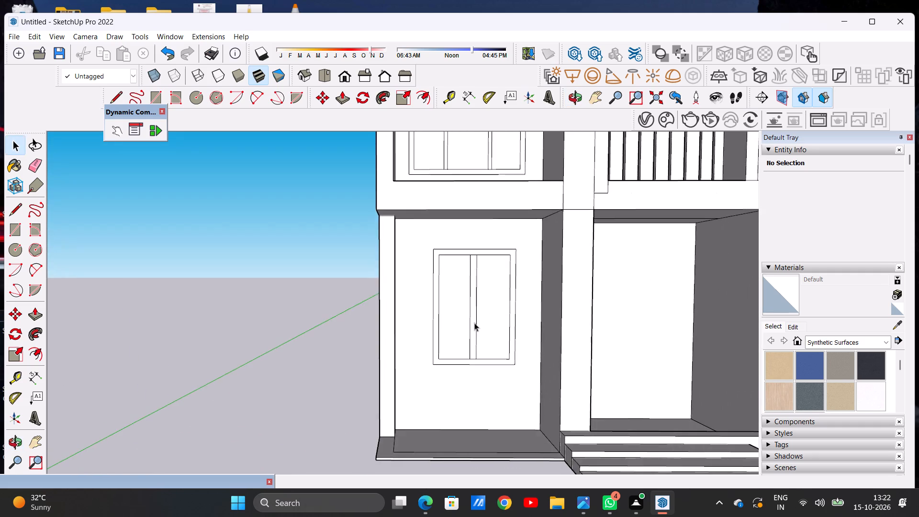
Pull the narrow front face of the side wall beside the ground-floor window slightly forward beneath the first-floor slab overhang.
{"action": "middle_click_drag", "start_coordinate": [359, 353], "coordinate": [538, 384]}
{"action": "scroll", "coordinate": [411, 335], "scroll_direction": "up", "scroll_amount": 1}
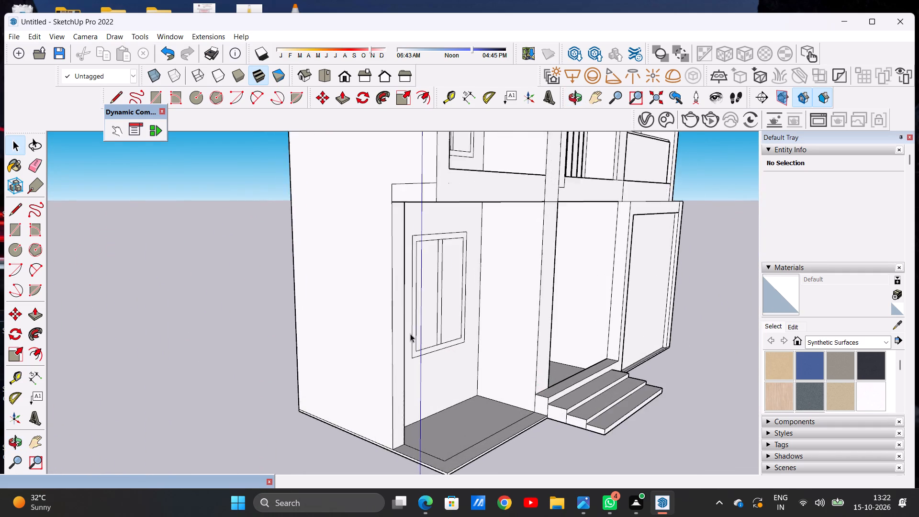
{"action": "scroll", "coordinate": [410, 334], "scroll_direction": "up", "scroll_amount": 1}
{"action": "key", "text": "p"}
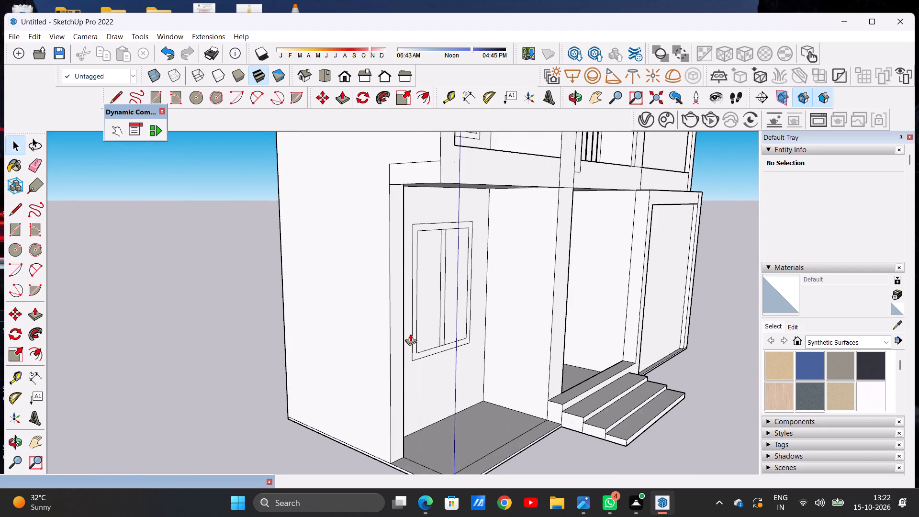
{"action": "scroll", "coordinate": [404, 200], "scroll_direction": "up", "scroll_amount": 8}
{"action": "left_click", "coordinate": [391, 187]}
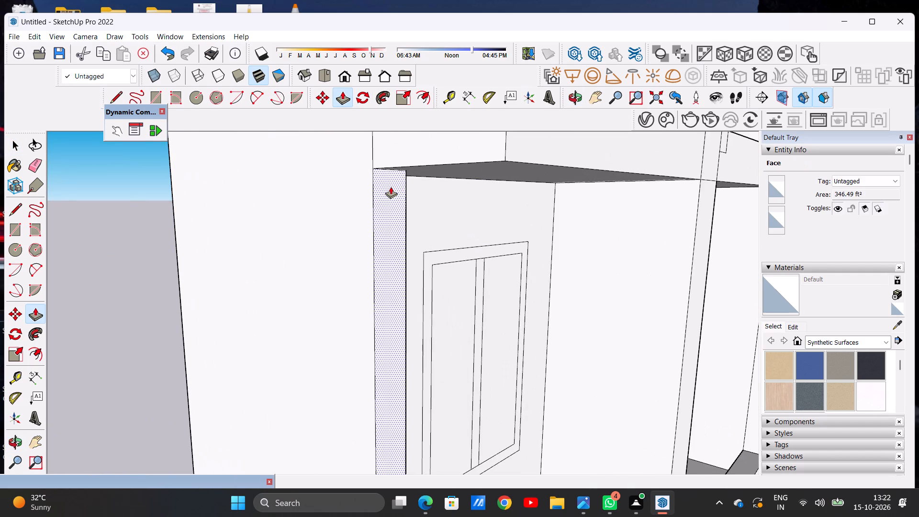
{"action": "left_click", "coordinate": [419, 180]}
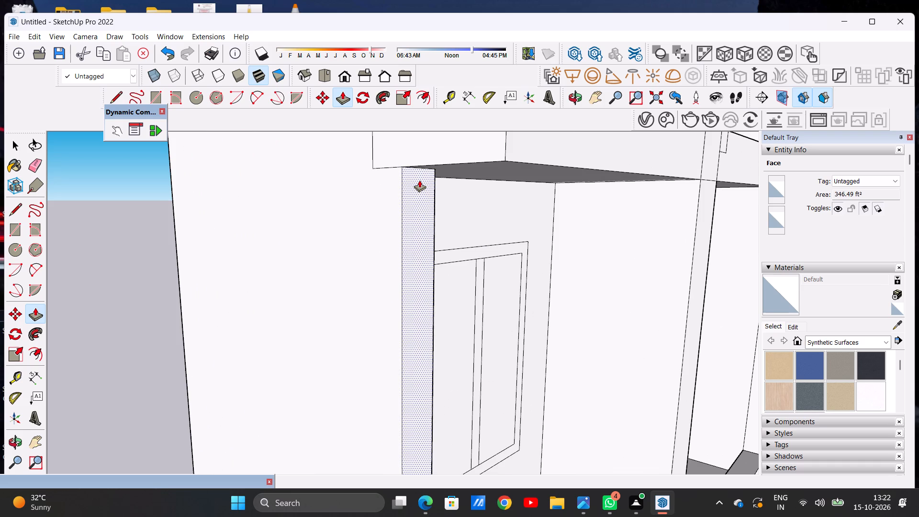
{"action": "key", "text": "space"}
Erase the leftover edges outlining the first-floor slab's end on the side wall, above the ground-floor window bay.
{"action": "scroll", "coordinate": [358, 219], "scroll_direction": "down", "scroll_amount": 14}
{"action": "scroll", "coordinate": [373, 178], "scroll_direction": "up", "scroll_amount": 10}
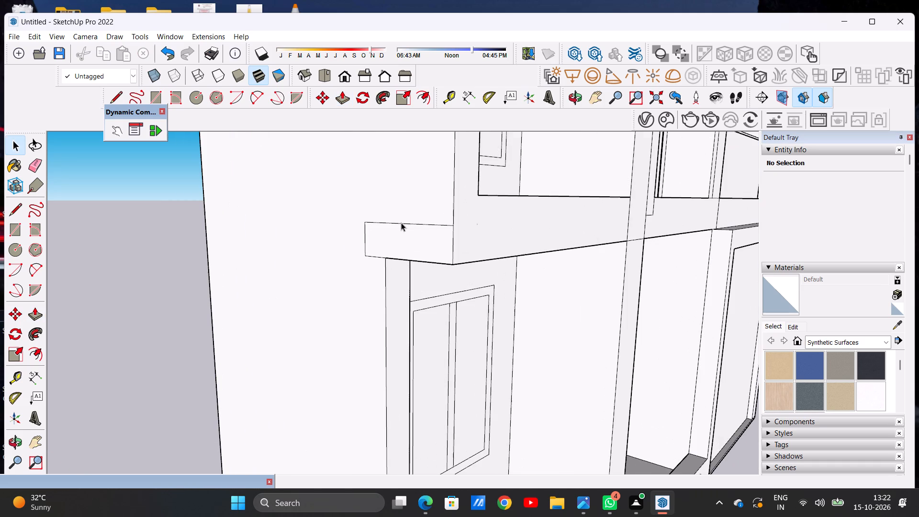
{"action": "key", "text": "e"}
{"action": "left_click_drag", "start_coordinate": [383, 214], "coordinate": [378, 228]}
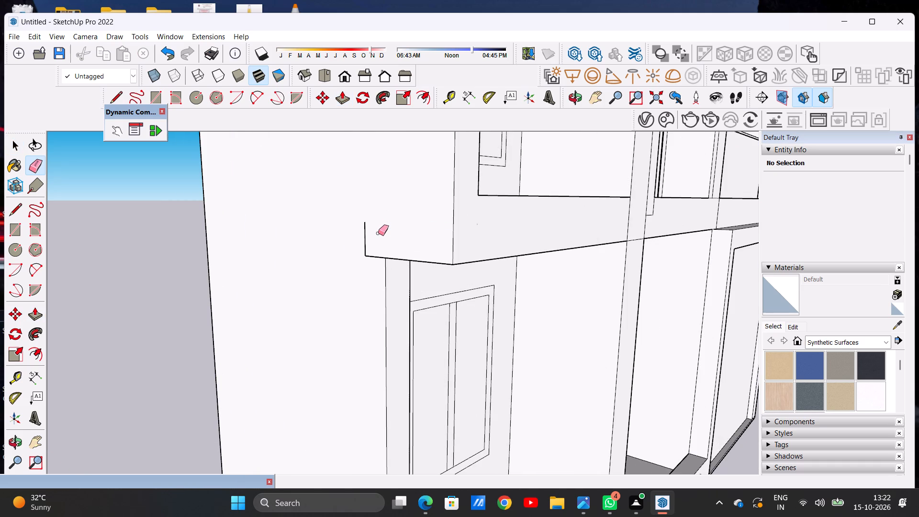
{"action": "left_click_drag", "start_coordinate": [378, 233], "coordinate": [356, 245]}
{"action": "left_click_drag", "start_coordinate": [378, 245], "coordinate": [370, 269]}
{"action": "key", "text": "space"}
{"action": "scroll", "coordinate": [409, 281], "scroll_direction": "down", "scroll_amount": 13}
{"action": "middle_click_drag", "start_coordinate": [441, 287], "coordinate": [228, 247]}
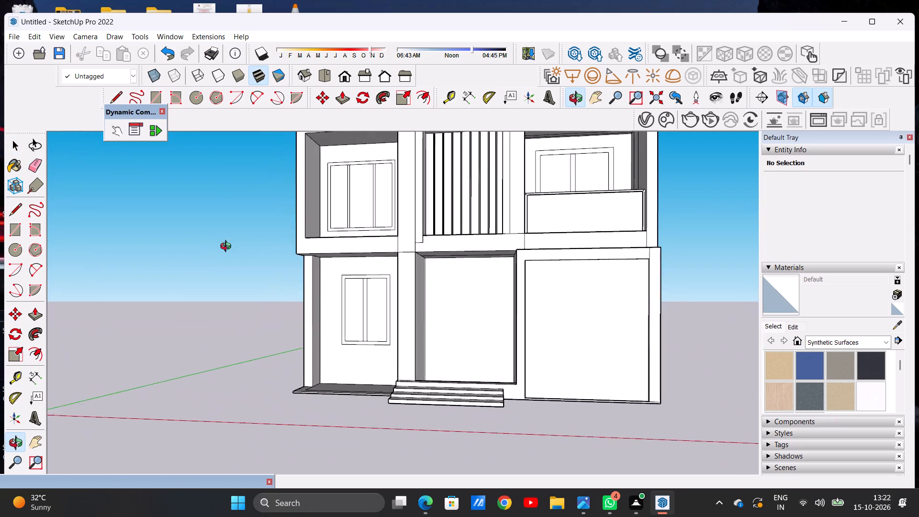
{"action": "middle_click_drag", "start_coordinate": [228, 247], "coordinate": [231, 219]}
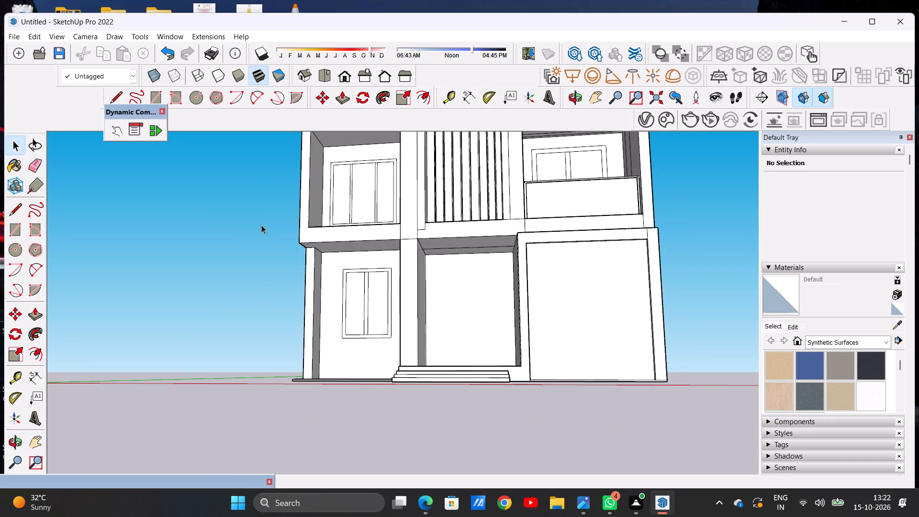
Examine the tower's front elevation, blank side and rear walls, and the roof blocks with the open parapet enclosure.
{"action": "scroll", "coordinate": [488, 257], "scroll_direction": "up", "scroll_amount": 11}
{"action": "scroll", "coordinate": [458, 330], "scroll_direction": "down", "scroll_amount": 19}
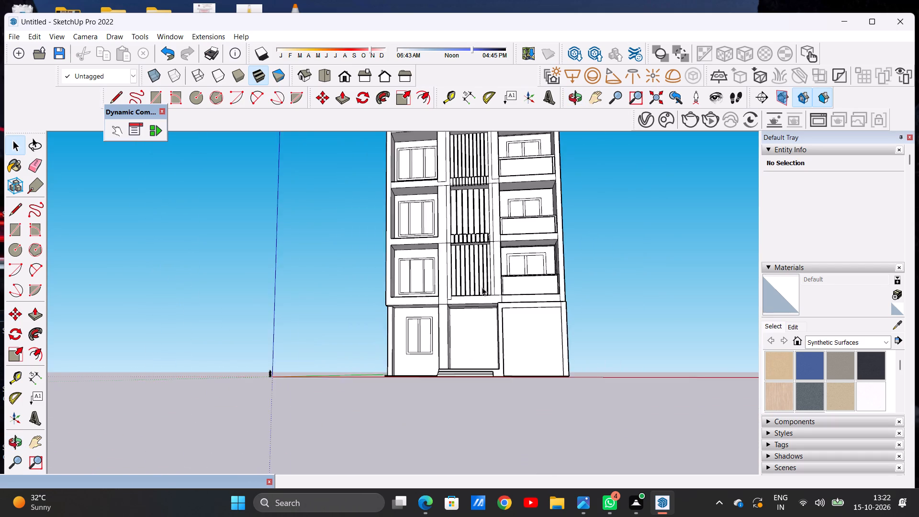
{"action": "middle_click_drag", "start_coordinate": [482, 287], "coordinate": [482, 337]}
{"action": "scroll", "coordinate": [453, 296], "scroll_direction": "down", "scroll_amount": 3}
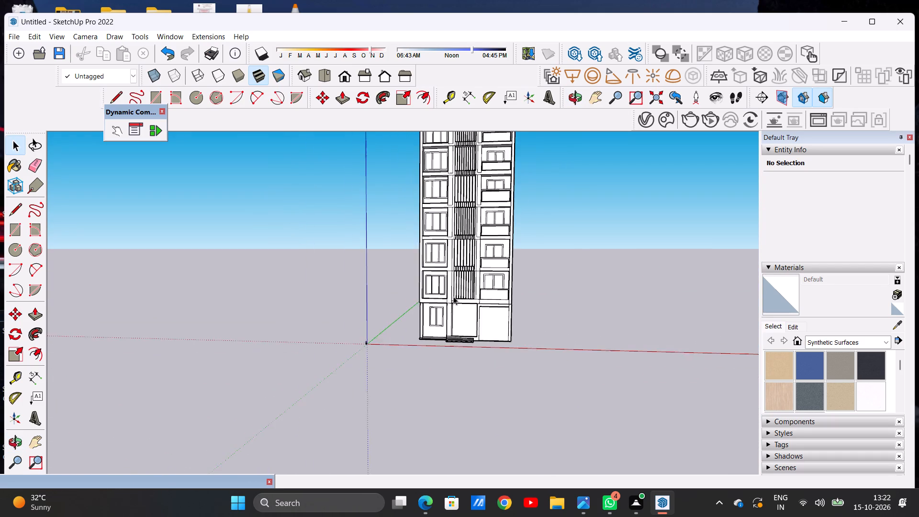
{"action": "scroll", "coordinate": [453, 296], "scroll_direction": "down", "scroll_amount": 11}
{"action": "scroll", "coordinate": [483, 229], "scroll_direction": "up", "scroll_amount": 13}
{"action": "middle_click_drag", "start_coordinate": [562, 235], "coordinate": [358, 261]}
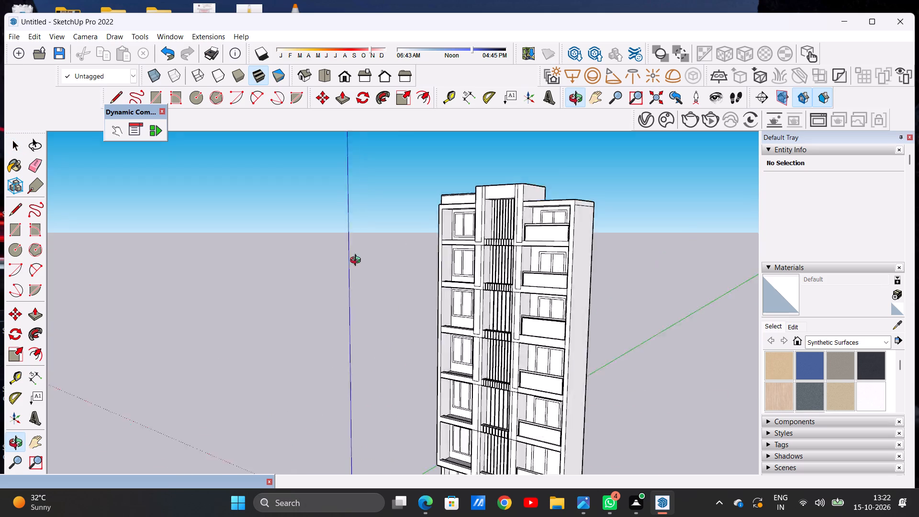
{"action": "middle_click_drag", "start_coordinate": [358, 261], "coordinate": [223, 292]}
{"action": "scroll", "coordinate": [369, 287], "scroll_direction": "up", "scroll_amount": 7}
{"action": "middle_click_drag", "start_coordinate": [505, 277], "coordinate": [317, 270]}
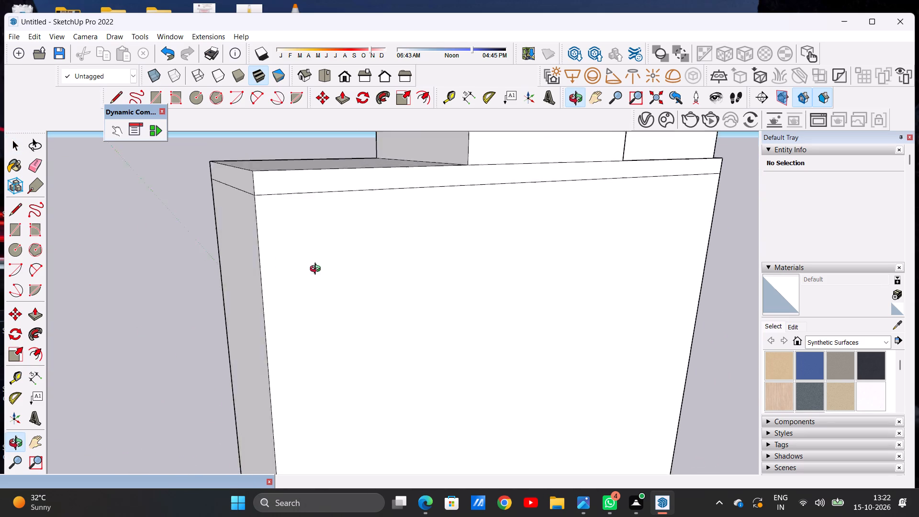
{"action": "middle_click_drag", "start_coordinate": [317, 270], "coordinate": [471, 284]}
{"action": "scroll", "coordinate": [509, 277], "scroll_direction": "down", "scroll_amount": 7}
{"action": "middle_click_drag", "start_coordinate": [493, 275], "coordinate": [265, 276]}
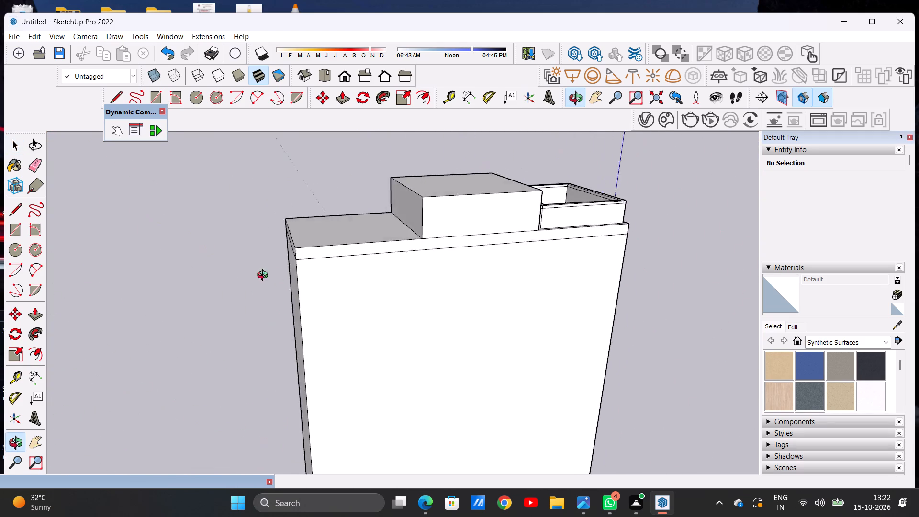
{"action": "middle_click_drag", "start_coordinate": [265, 276], "coordinate": [225, 277]}
{"action": "middle_click_drag", "start_coordinate": [509, 273], "coordinate": [187, 275]}
{"action": "middle_click_drag", "start_coordinate": [244, 275], "coordinate": [328, 272]}
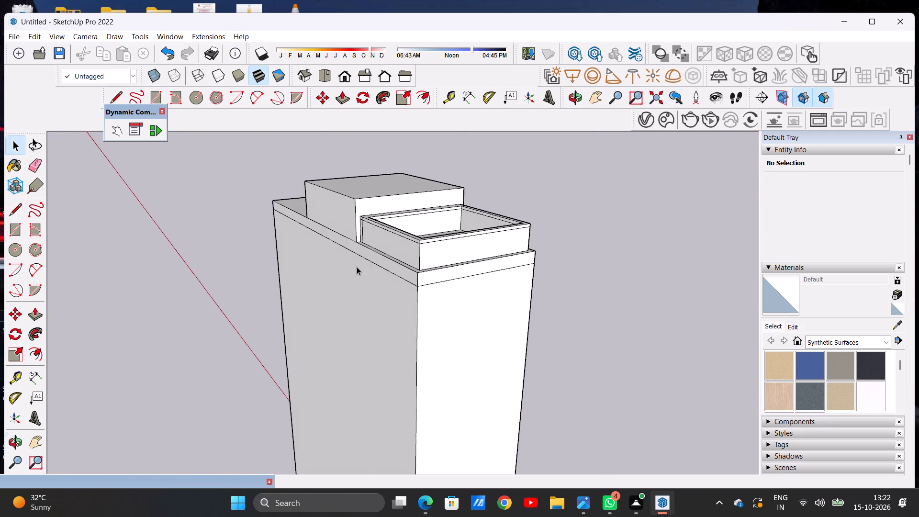
Erase the short leftover vertical edge on the roof parapet's top band, at the outer corner beside the raised central block.
{"action": "scroll", "coordinate": [416, 236], "scroll_direction": "up", "scroll_amount": 11}
{"action": "scroll", "coordinate": [292, 257], "scroll_direction": "down", "scroll_amount": 16}
{"action": "scroll", "coordinate": [302, 258], "scroll_direction": "up", "scroll_amount": 3}
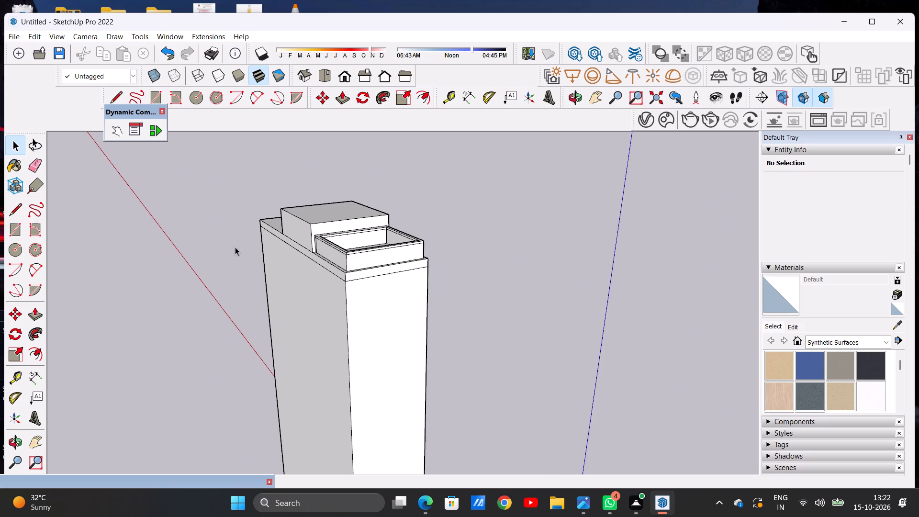
{"action": "scroll", "coordinate": [235, 247], "scroll_direction": "up", "scroll_amount": 20}
{"action": "scroll", "coordinate": [235, 247], "scroll_direction": "up", "scroll_amount": 9}
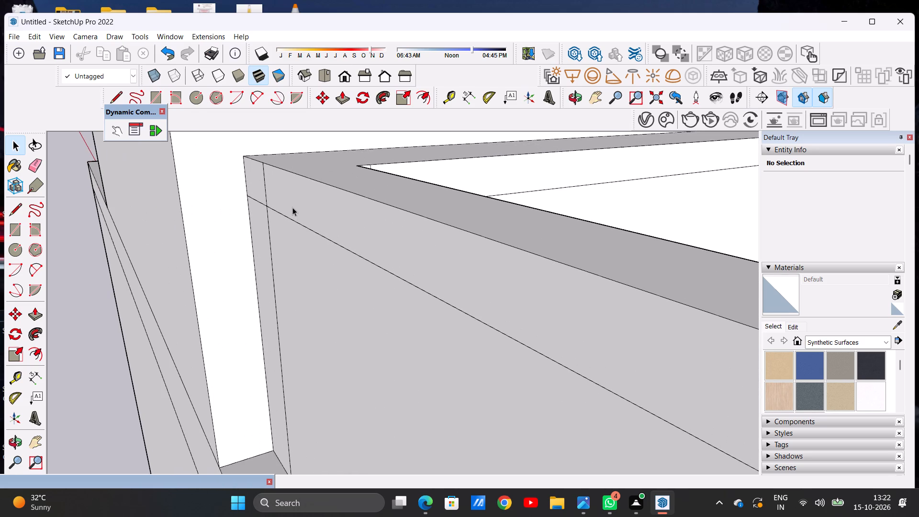
{"action": "key", "text": "e"}
{"action": "left_click_drag", "start_coordinate": [263, 179], "coordinate": [279, 188]}
{"action": "scroll", "coordinate": [288, 232], "scroll_direction": "down", "scroll_amount": 13}
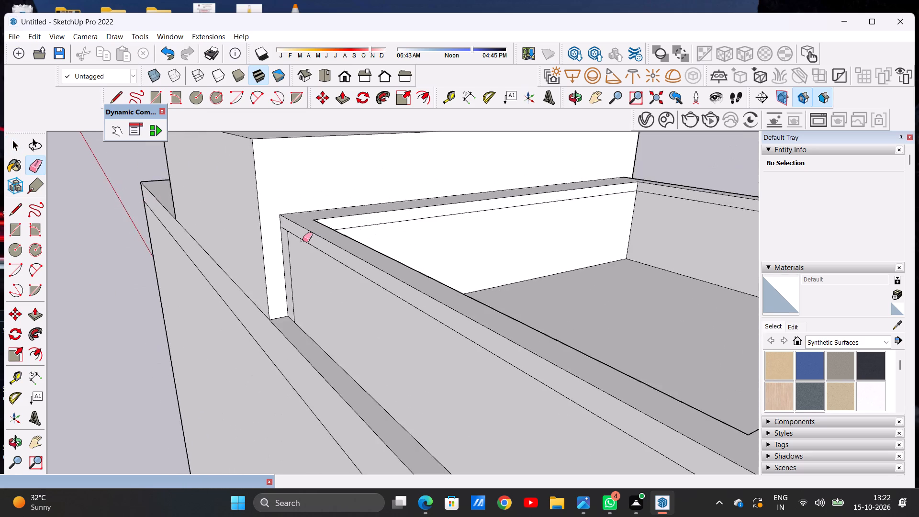
Examine the roof parapet from the front and the full front elevation down to the entrance steps.
{"action": "scroll", "coordinate": [303, 240], "scroll_direction": "down", "scroll_amount": 8}
{"action": "scroll", "coordinate": [444, 266], "scroll_direction": "down", "scroll_amount": 1}
{"action": "middle_click_drag", "start_coordinate": [539, 315], "coordinate": [121, 316]}
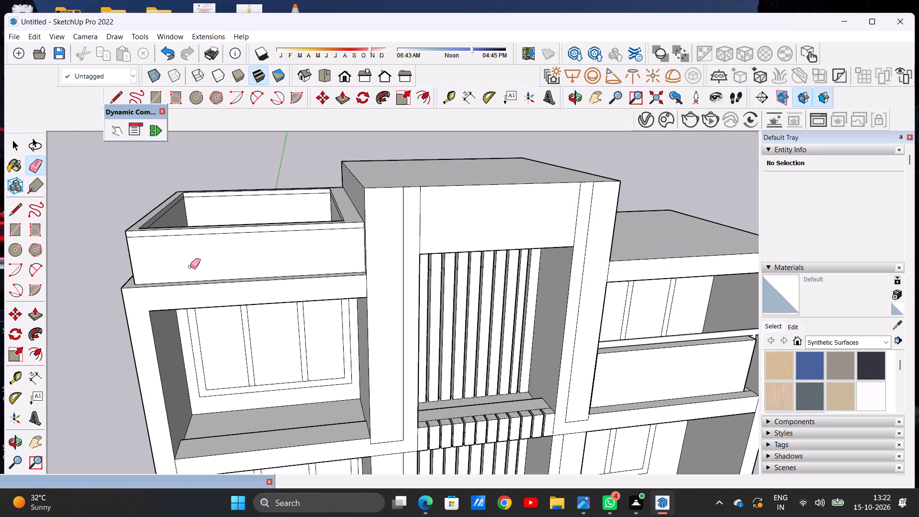
{"action": "scroll", "coordinate": [275, 282], "scroll_direction": "down", "scroll_amount": 20}
{"action": "scroll", "coordinate": [275, 282], "scroll_direction": "down", "scroll_amount": 6}
{"action": "scroll", "coordinate": [397, 305], "scroll_direction": "down", "scroll_amount": 5}
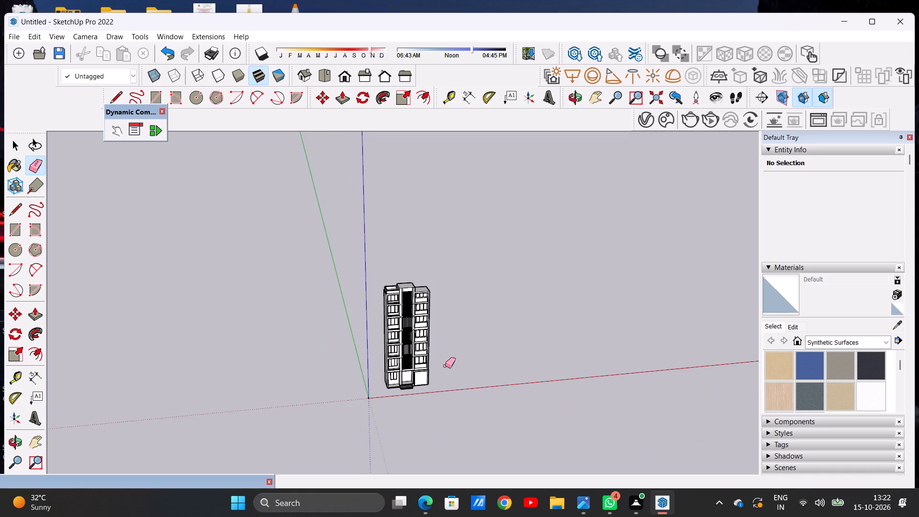
{"action": "scroll", "coordinate": [447, 373], "scroll_direction": "up", "scroll_amount": 12}
{"action": "key", "text": "space"}
{"action": "middle_click_drag", "start_coordinate": [443, 297], "coordinate": [339, 251]}
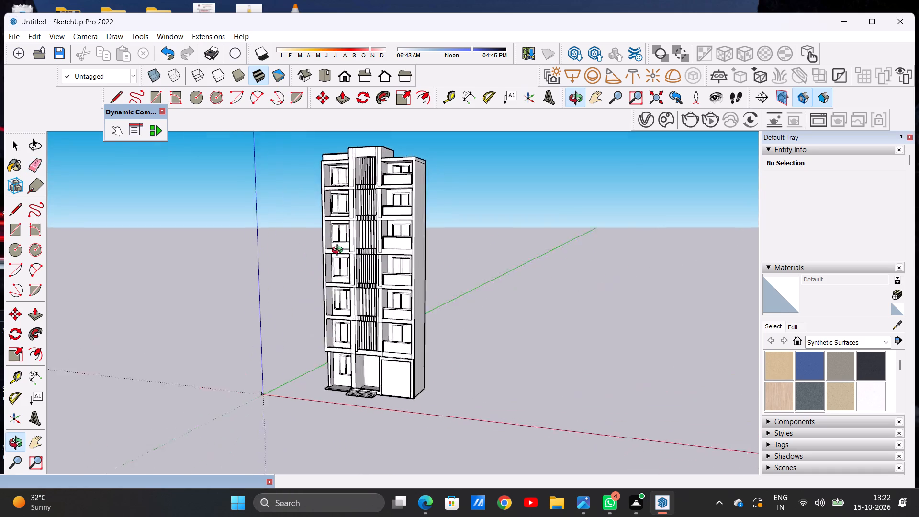
{"action": "middle_click_drag", "start_coordinate": [339, 251], "coordinate": [403, 256]}
{"action": "scroll", "coordinate": [345, 197], "scroll_direction": "up", "scroll_amount": 2}
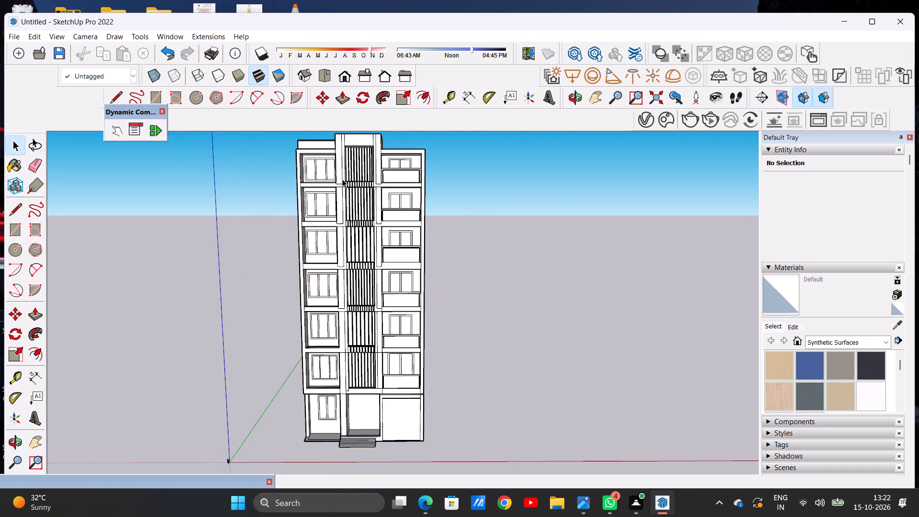
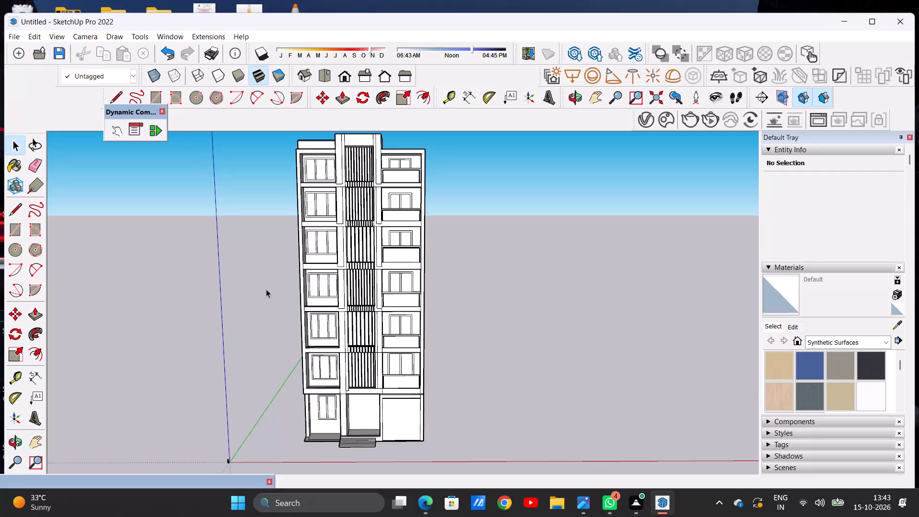
Inspect the front facade of the multi-storey building model from the front and from an angle.
{"action": "scroll", "coordinate": [338, 317], "scroll_direction": "up", "scroll_amount": 7}
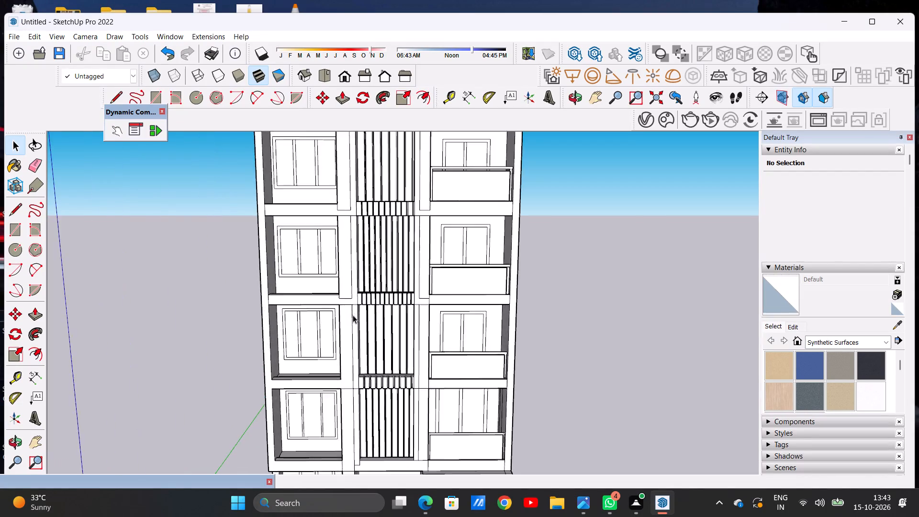
{"action": "scroll", "coordinate": [359, 312], "scroll_direction": "down", "scroll_amount": 10}
{"action": "middle_click_drag", "start_coordinate": [459, 281], "coordinate": [440, 295]}
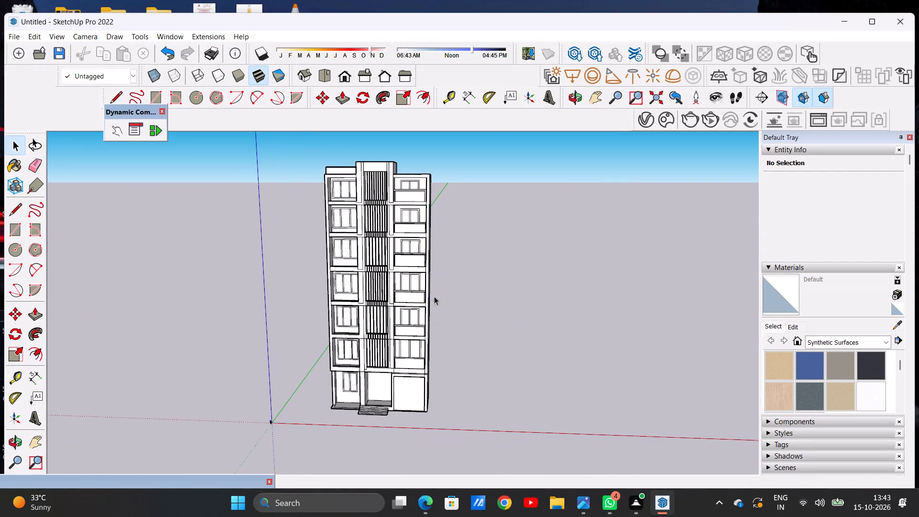
{"action": "scroll", "coordinate": [406, 303], "scroll_direction": "down", "scroll_amount": 5}
{"action": "scroll", "coordinate": [365, 299], "scroll_direction": "up", "scroll_amount": 7}
{"action": "middle_click_drag", "start_coordinate": [347, 309], "coordinate": [451, 311]}
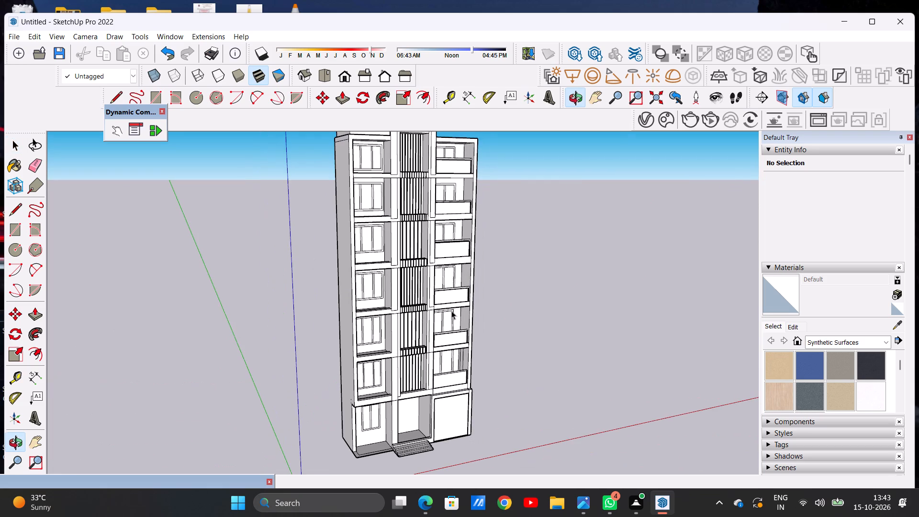
{"action": "scroll", "coordinate": [406, 302], "scroll_direction": "down", "scroll_amount": 7}
{"action": "scroll", "coordinate": [423, 233], "scroll_direction": "up", "scroll_amount": 2}
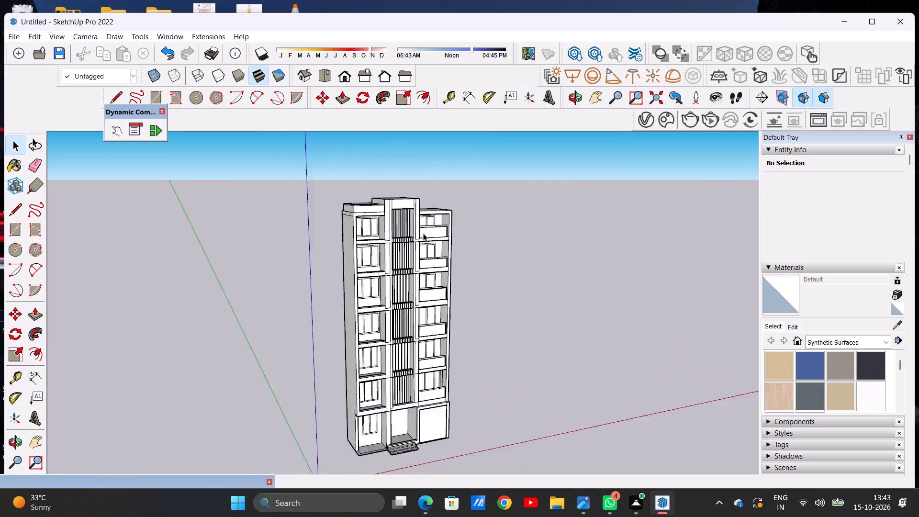
Examine the building's rooftop, including the parapet, the raised central block and the side wall, along with the top-floor balconies and windows.
{"action": "scroll", "coordinate": [423, 233], "scroll_direction": "up", "scroll_amount": 6}
{"action": "middle_click_drag", "start_coordinate": [473, 257], "coordinate": [390, 240]}
{"action": "scroll", "coordinate": [316, 211], "scroll_direction": "up", "scroll_amount": 9}
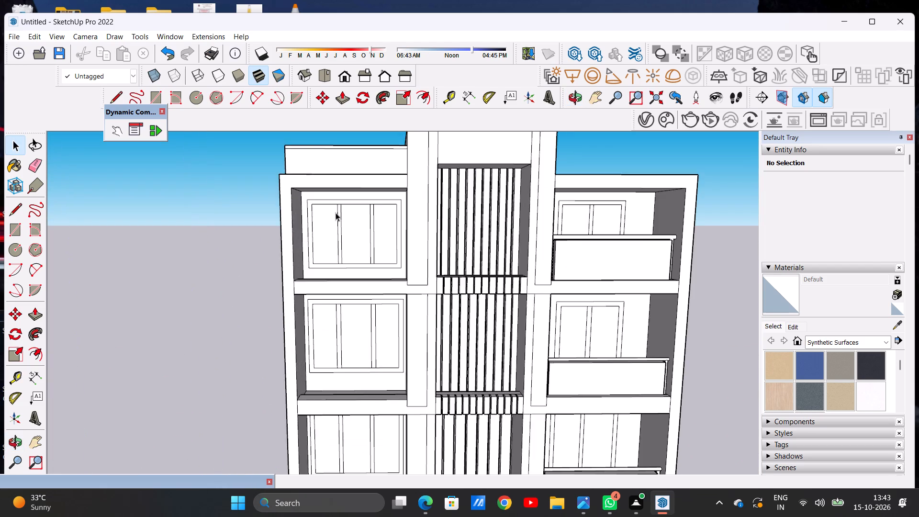
{"action": "middle_click_drag", "start_coordinate": [336, 214], "coordinate": [362, 283]}
{"action": "scroll", "coordinate": [284, 128], "scroll_direction": "up", "scroll_amount": 7}
{"action": "scroll", "coordinate": [341, 199], "scroll_direction": "down", "scroll_amount": 12}
{"action": "middle_click_drag", "start_coordinate": [365, 189], "coordinate": [194, 201]}
{"action": "scroll", "coordinate": [492, 206], "scroll_direction": "up", "scroll_amount": 5}
{"action": "middle_click_drag", "start_coordinate": [550, 209], "coordinate": [278, 245]}
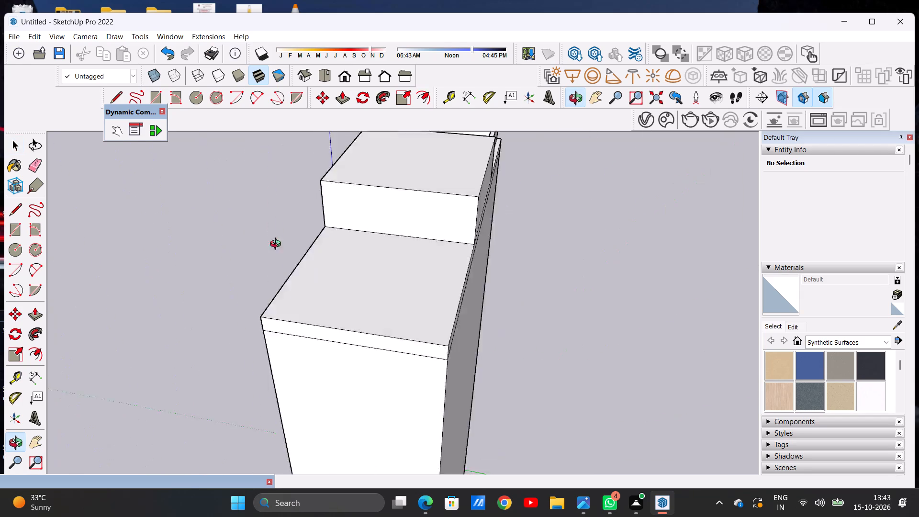
{"action": "middle_click_drag", "start_coordinate": [278, 245], "coordinate": [438, 251]}
{"action": "scroll", "coordinate": [439, 251], "scroll_direction": "up", "scroll_amount": 1}
{"action": "scroll", "coordinate": [439, 251], "scroll_direction": "down", "scroll_amount": 16}
{"action": "middle_click_drag", "start_coordinate": [403, 270], "coordinate": [478, 257]}
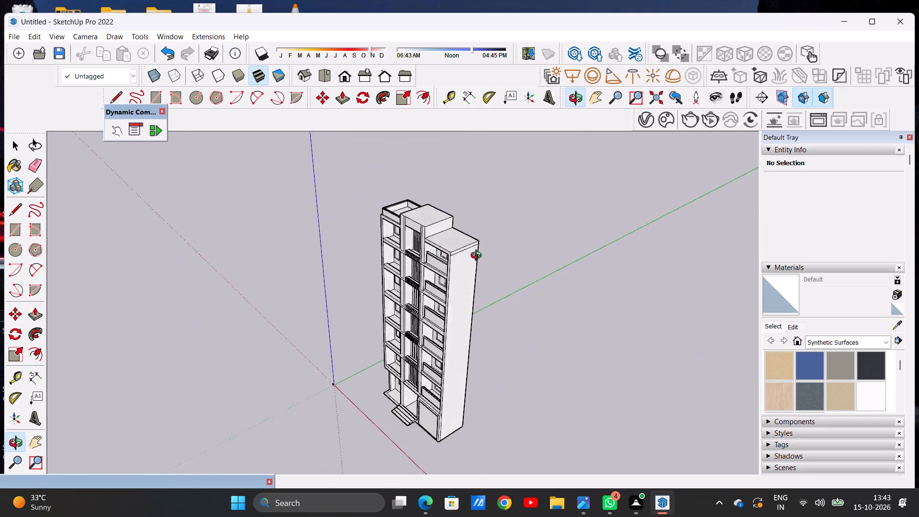
{"action": "middle_click_drag", "start_coordinate": [478, 257], "coordinate": [561, 239]}
{"action": "scroll", "coordinate": [378, 205], "scroll_direction": "up", "scroll_amount": 16}
{"action": "middle_click_drag", "start_coordinate": [363, 273], "coordinate": [468, 249]}
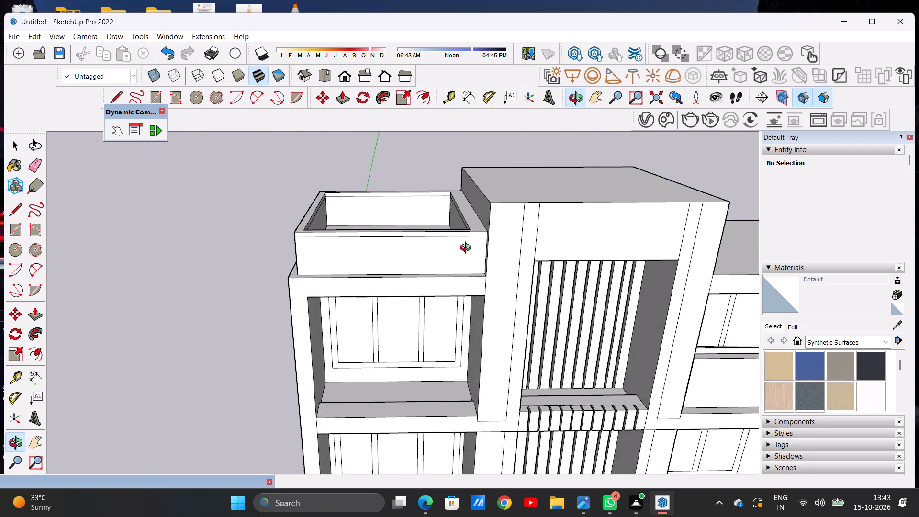
{"action": "middle_click_drag", "start_coordinate": [468, 249], "coordinate": [459, 222]}
{"action": "middle_click_drag", "start_coordinate": [460, 218], "coordinate": [463, 211]}
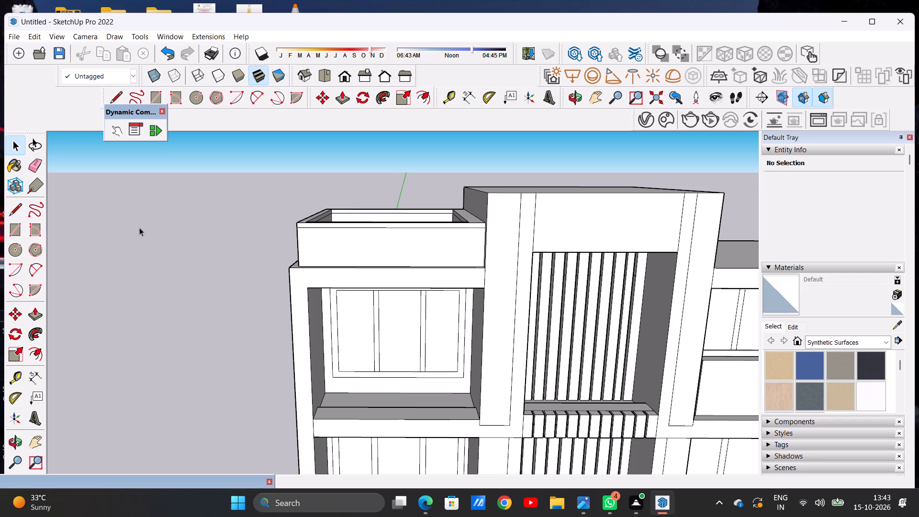
{"action": "scroll", "coordinate": [269, 220], "scroll_direction": "down", "scroll_amount": 15}
{"action": "scroll", "coordinate": [358, 236], "scroll_direction": "up", "scroll_amount": 8}
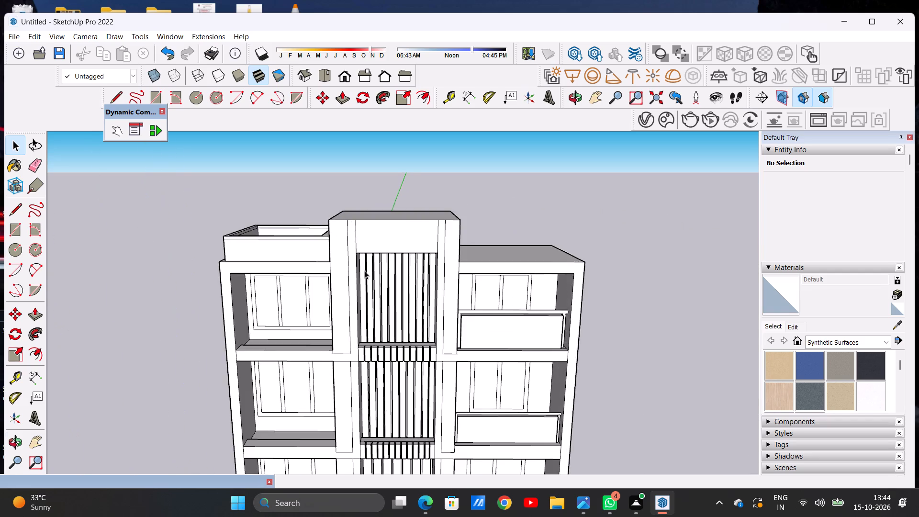
Examine the building's ground floor, including the window bay, its floor slab, the entrance recess with steps and the adjoining large panel.
{"action": "middle_click_drag", "start_coordinate": [364, 270], "coordinate": [376, 207]}
{"action": "scroll", "coordinate": [387, 264], "scroll_direction": "down", "scroll_amount": 20}
{"action": "scroll", "coordinate": [387, 264], "scroll_direction": "down", "scroll_amount": 1}
{"action": "middle_click_drag", "start_coordinate": [398, 372], "coordinate": [403, 433]}
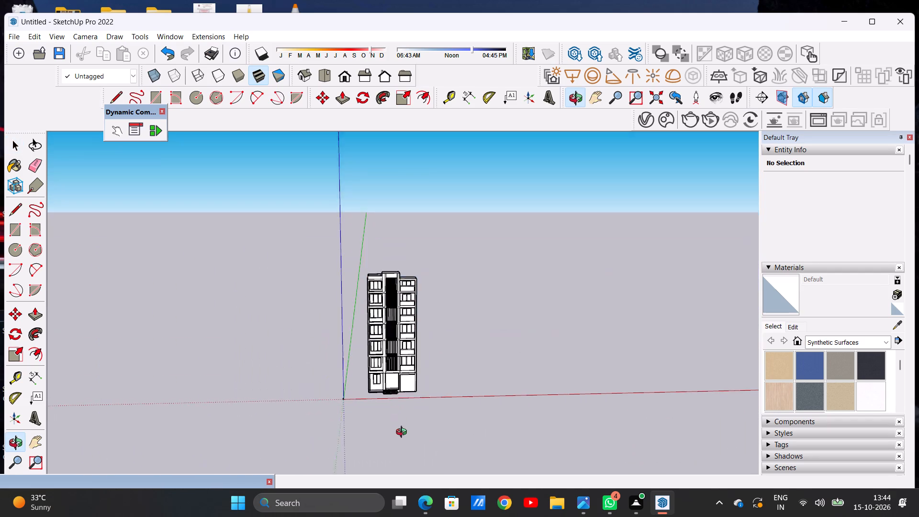
{"action": "middle_click_drag", "start_coordinate": [403, 433], "coordinate": [404, 434]}
{"action": "scroll", "coordinate": [392, 392], "scroll_direction": "up", "scroll_amount": 6}
{"action": "scroll", "coordinate": [392, 392], "scroll_direction": "down", "scroll_amount": 1}
{"action": "scroll", "coordinate": [392, 392], "scroll_direction": "up", "scroll_amount": 10}
{"action": "scroll", "coordinate": [345, 383], "scroll_direction": "up", "scroll_amount": 6}
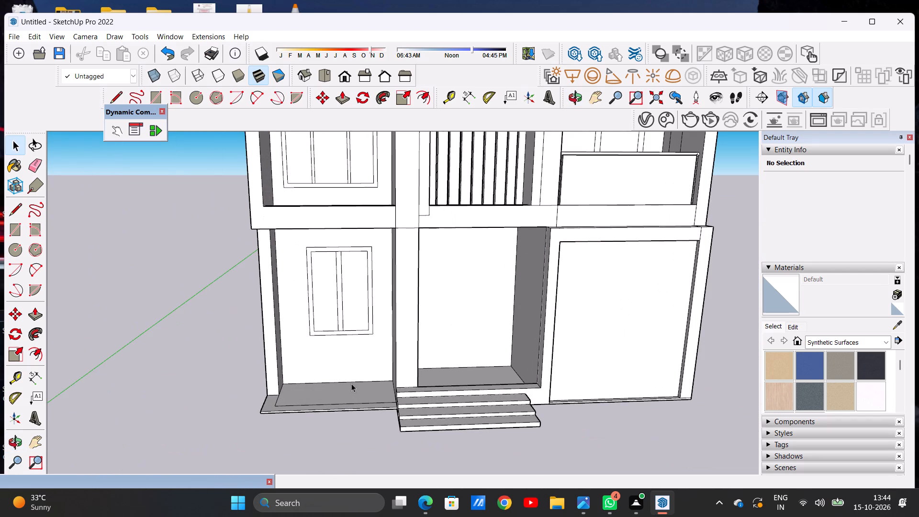
{"action": "middle_click_drag", "start_coordinate": [344, 389], "coordinate": [341, 453]}
{"action": "scroll", "coordinate": [347, 350], "scroll_direction": "up", "scroll_amount": 8}
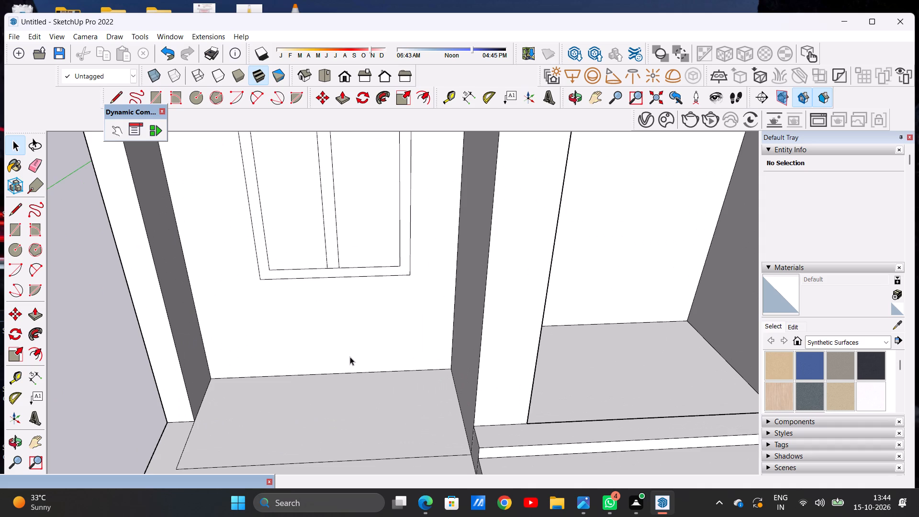
{"action": "scroll", "coordinate": [348, 374], "scroll_direction": "down", "scroll_amount": 9}
{"action": "scroll", "coordinate": [348, 395], "scroll_direction": "up", "scroll_amount": 1}
{"action": "scroll", "coordinate": [347, 395], "scroll_direction": "down", "scroll_amount": 4}
{"action": "scroll", "coordinate": [341, 373], "scroll_direction": "up", "scroll_amount": 7}
{"action": "middle_click_drag", "start_coordinate": [337, 412], "coordinate": [330, 405]}
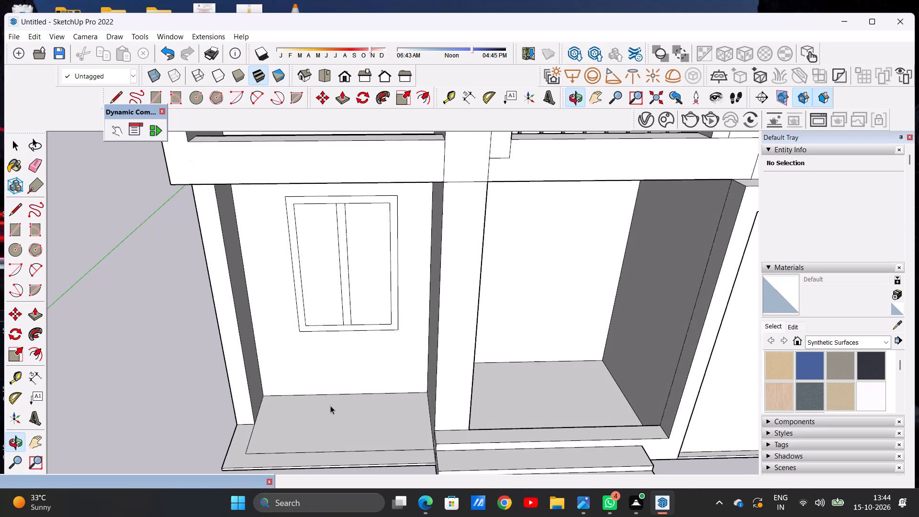
{"action": "scroll", "coordinate": [327, 411], "scroll_direction": "down", "scroll_amount": 6}
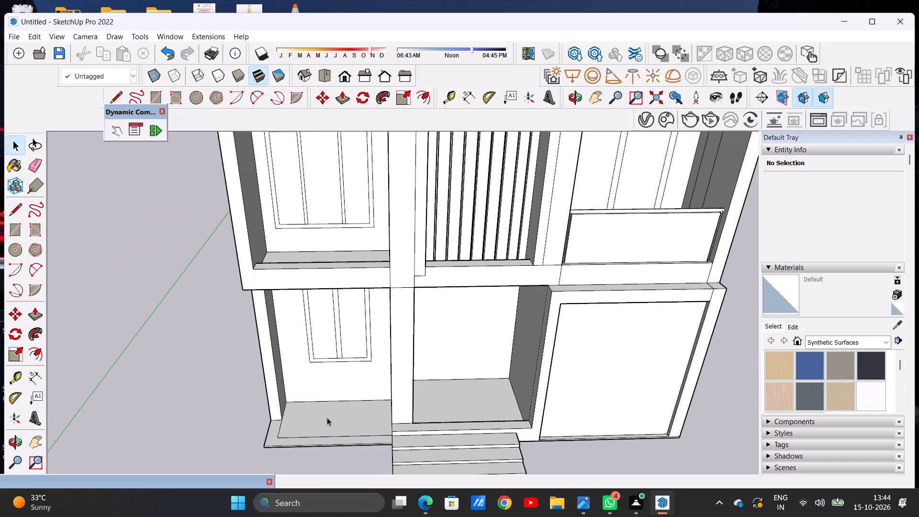
{"action": "scroll", "coordinate": [328, 386], "scroll_direction": "up", "scroll_amount": 8}
{"action": "scroll", "coordinate": [342, 380], "scroll_direction": "down", "scroll_amount": 5}
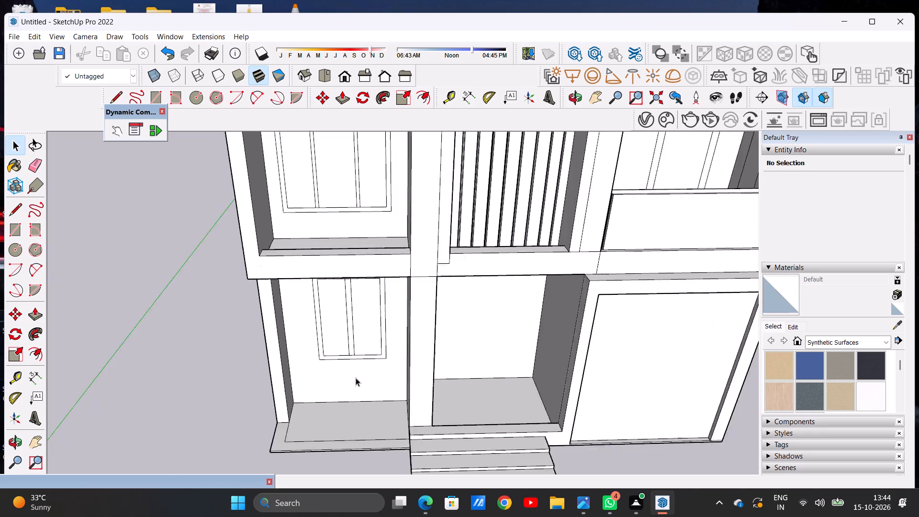
{"action": "scroll", "coordinate": [356, 378], "scroll_direction": "down", "scroll_amount": 17}
{"action": "scroll", "coordinate": [366, 387], "scroll_direction": "up", "scroll_amount": 4}
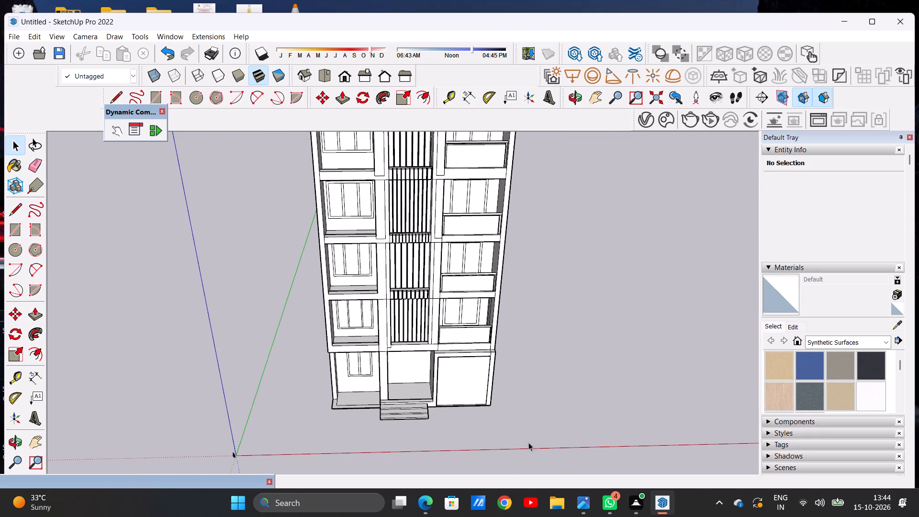
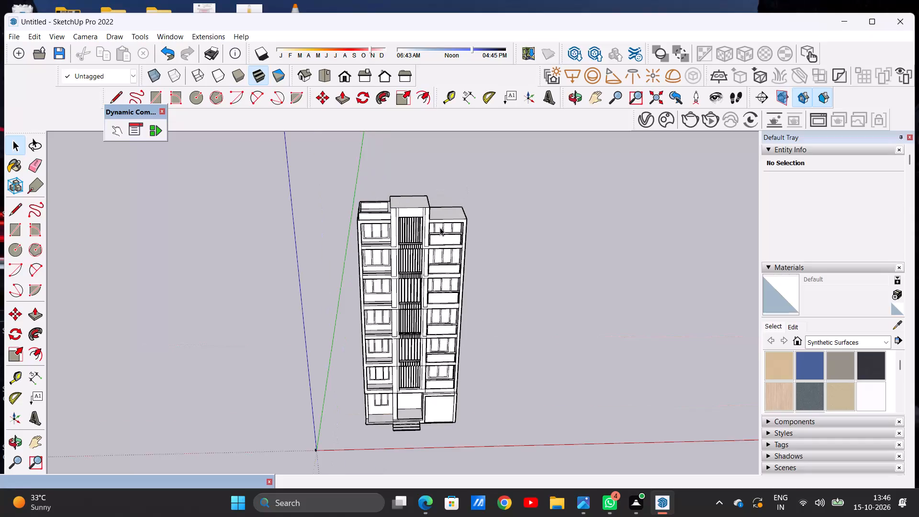
Examine the building's front facade, then its top-floor windows, balconies and central vertical slat screen up close.
{"action": "scroll", "coordinate": [441, 227], "scroll_direction": "up", "scroll_amount": 1}
{"action": "scroll", "coordinate": [441, 227], "scroll_direction": "down", "scroll_amount": 6}
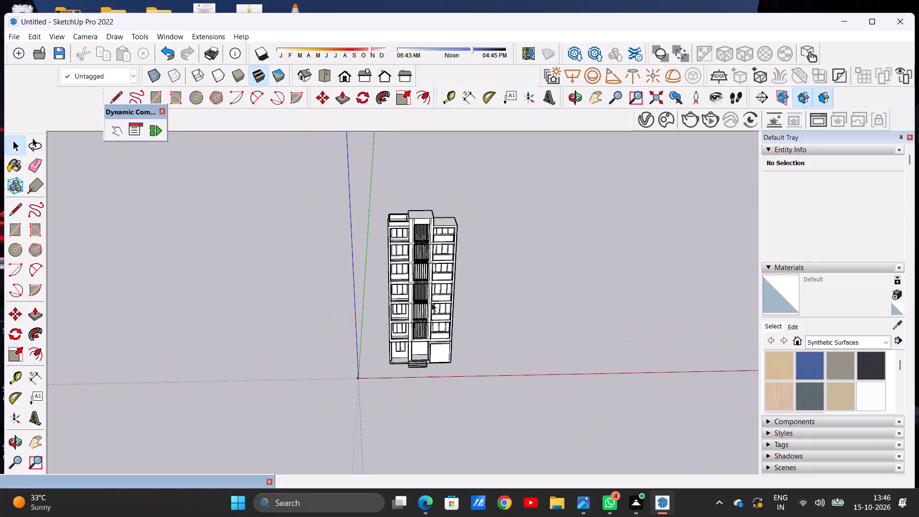
{"action": "middle_click_drag", "start_coordinate": [426, 317], "coordinate": [416, 300]}
{"action": "scroll", "coordinate": [416, 300], "scroll_direction": "up", "scroll_amount": 5}
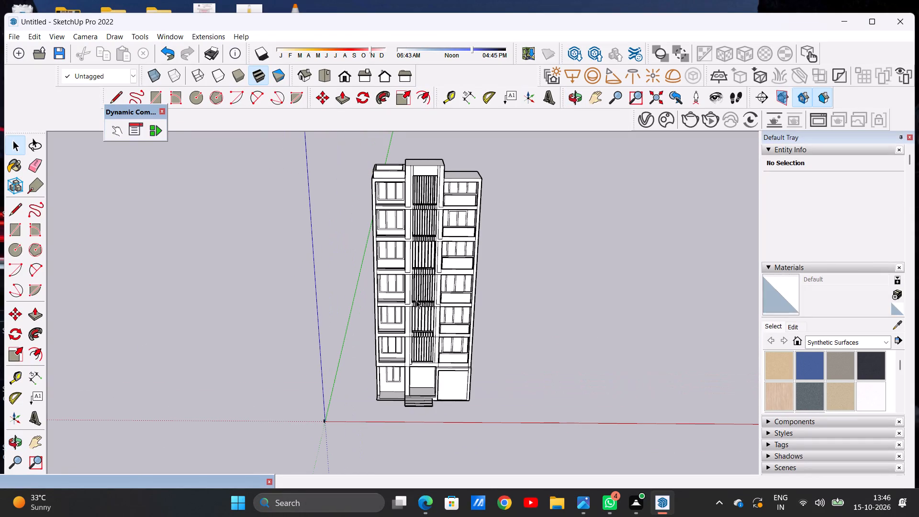
{"action": "scroll", "coordinate": [409, 279], "scroll_direction": "up", "scroll_amount": 8}
{"action": "scroll", "coordinate": [390, 309], "scroll_direction": "down", "scroll_amount": 9}
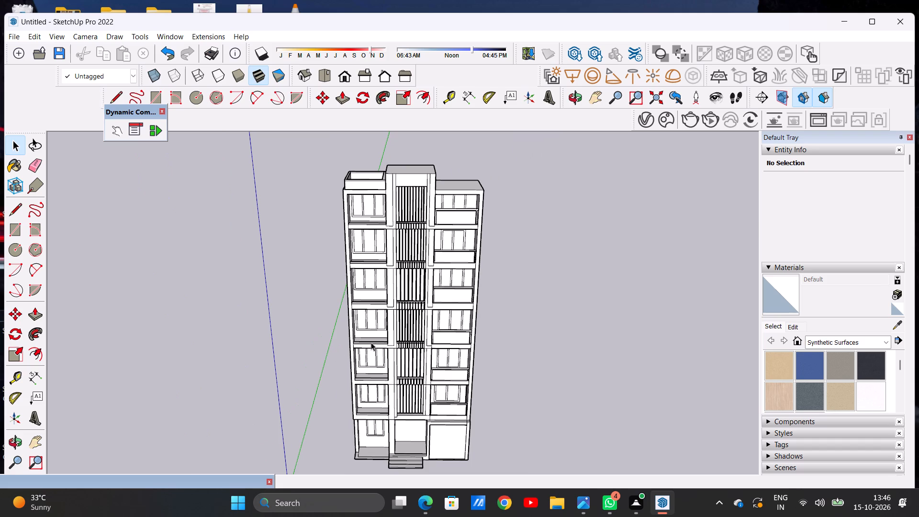
{"action": "scroll", "coordinate": [375, 339], "scroll_direction": "up", "scroll_amount": 3}
{"action": "scroll", "coordinate": [438, 290], "scroll_direction": "down", "scroll_amount": 2}
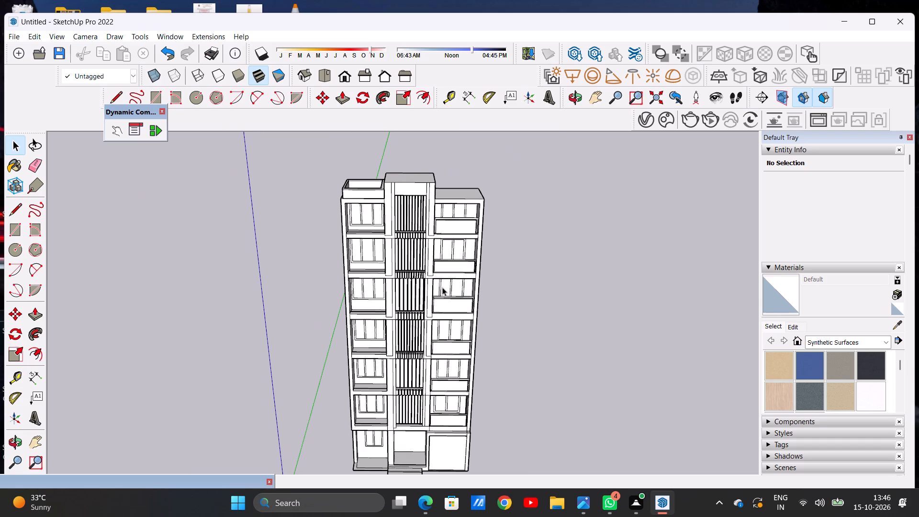
{"action": "scroll", "coordinate": [442, 287], "scroll_direction": "down", "scroll_amount": 1}
{"action": "scroll", "coordinate": [392, 220], "scroll_direction": "up", "scroll_amount": 6}
{"action": "middle_click_drag", "start_coordinate": [364, 246], "coordinate": [361, 231]}
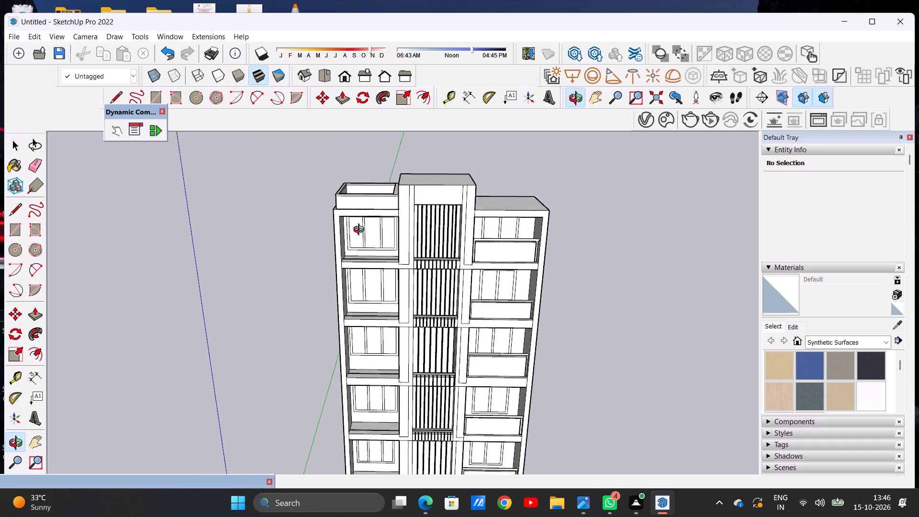
{"action": "middle_click_drag", "start_coordinate": [361, 231], "coordinate": [363, 211]}
{"action": "scroll", "coordinate": [464, 222], "scroll_direction": "down", "scroll_amount": 3}
{"action": "scroll", "coordinate": [404, 222], "scroll_direction": "up", "scroll_amount": 8}
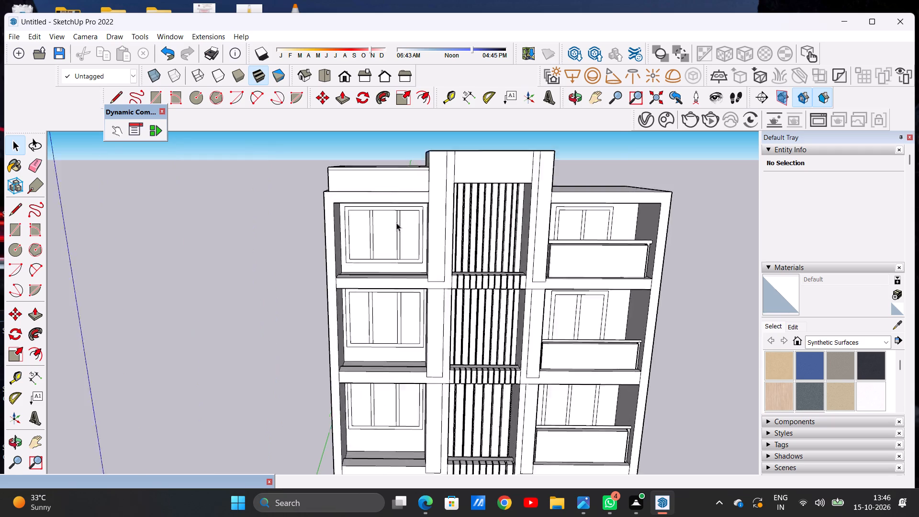
{"action": "scroll", "coordinate": [396, 223], "scroll_direction": "up", "scroll_amount": 4}
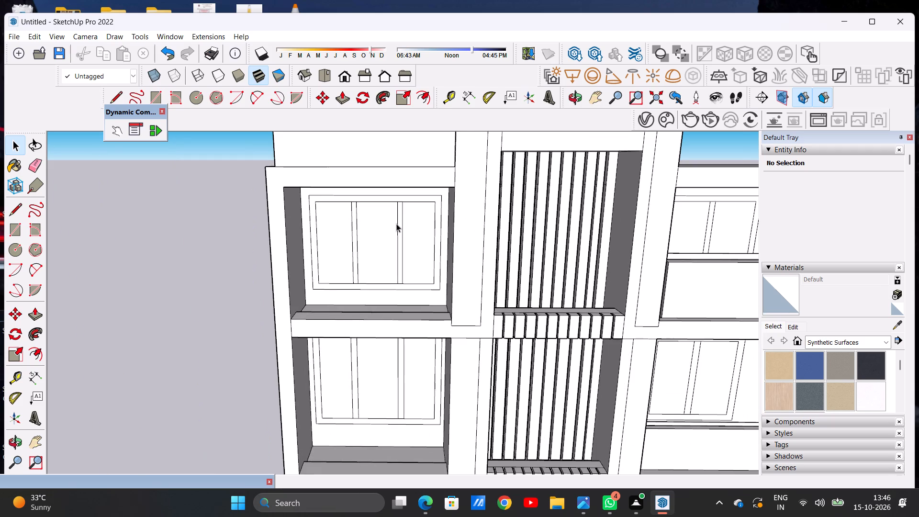
Choose Wood Veneer 02 from the Wood materials and paint the front faces of the two leftmost slats in the top-floor central screen.
{"action": "left_click", "coordinate": [822, 342]}
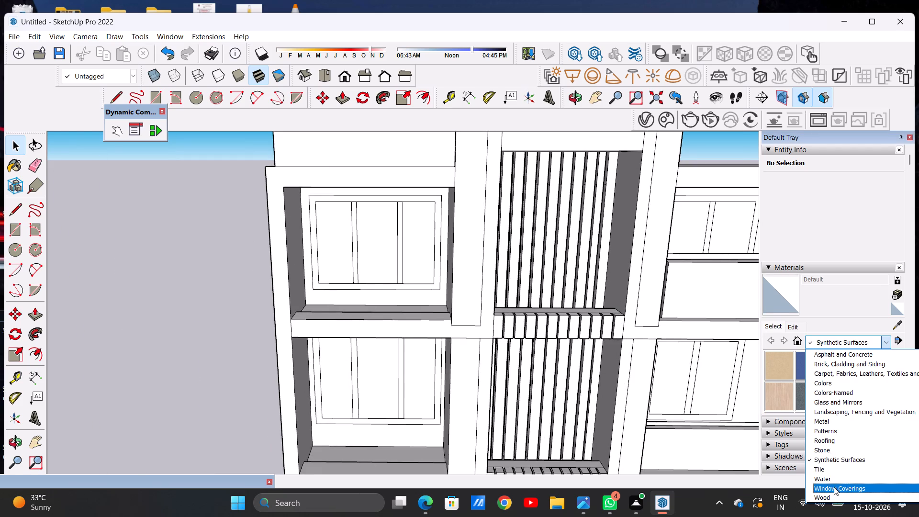
{"action": "left_click", "coordinate": [829, 495]}
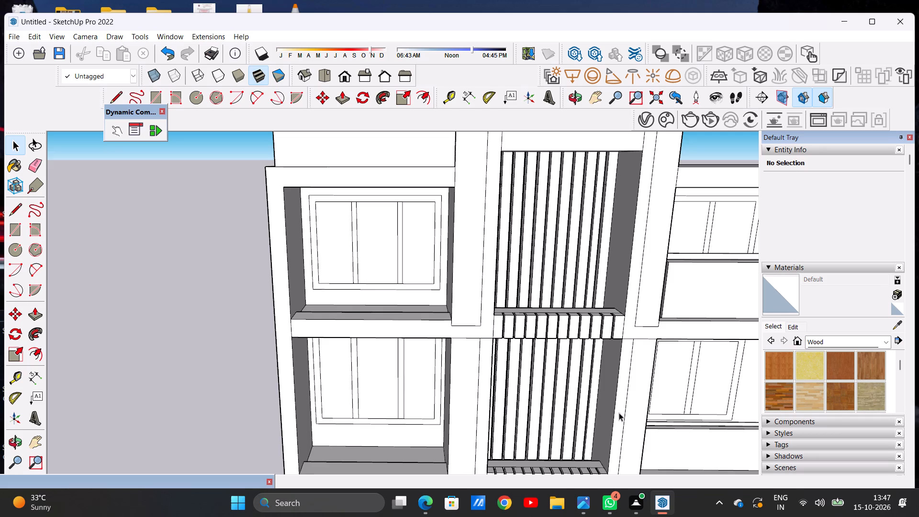
{"action": "scroll", "coordinate": [804, 378], "scroll_direction": "down", "scroll_amount": 1}
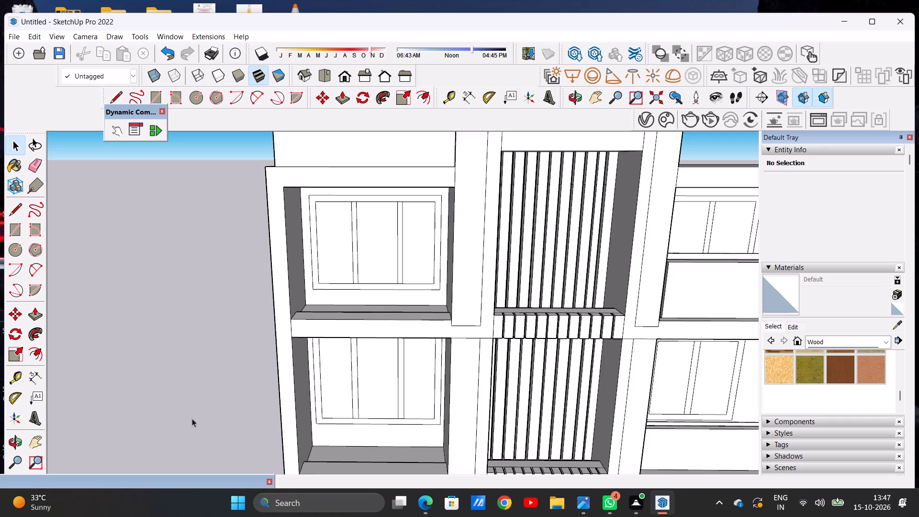
{"action": "scroll", "coordinate": [207, 404], "scroll_direction": "down", "scroll_amount": 8}
{"action": "scroll", "coordinate": [353, 327], "scroll_direction": "up", "scroll_amount": 6}
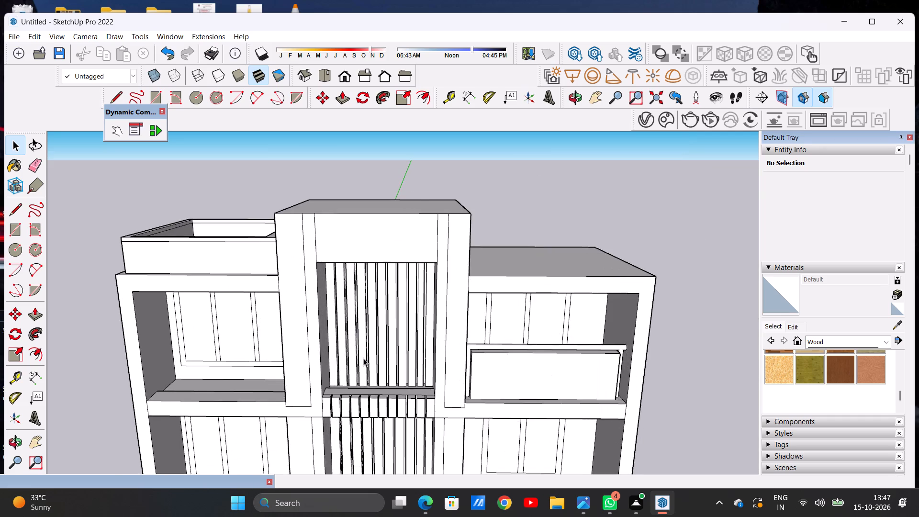
{"action": "middle_click_drag", "start_coordinate": [363, 359], "coordinate": [382, 326]}
{"action": "middle_click_drag", "start_coordinate": [380, 322], "coordinate": [355, 312]}
{"action": "scroll", "coordinate": [357, 307], "scroll_direction": "up", "scroll_amount": 6}
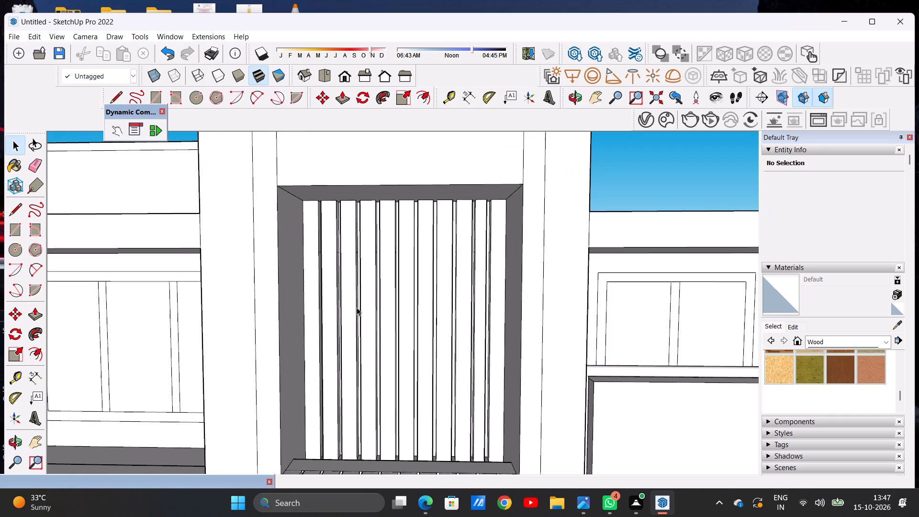
{"action": "left_click", "coordinate": [862, 374]}
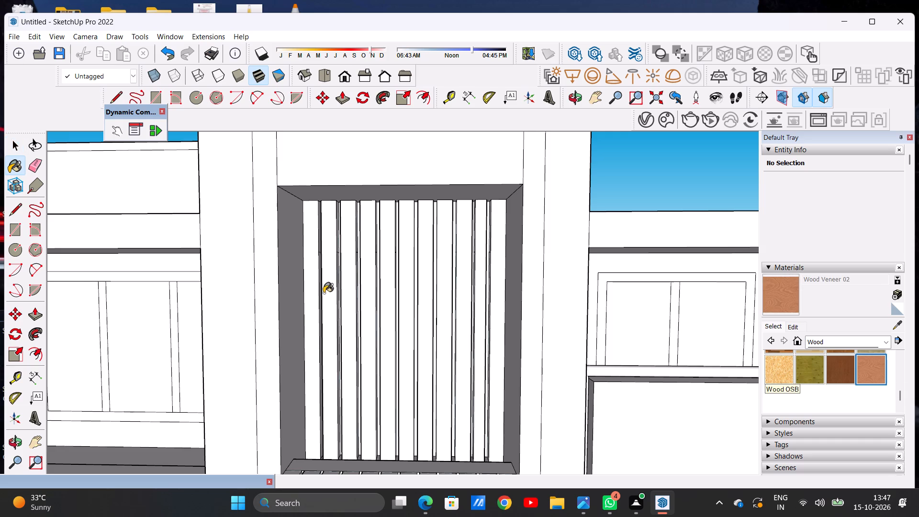
{"action": "scroll", "coordinate": [324, 293], "scroll_direction": "up", "scroll_amount": 3}
{"action": "left_click", "coordinate": [301, 295]}
{"action": "left_click", "coordinate": [326, 294]}
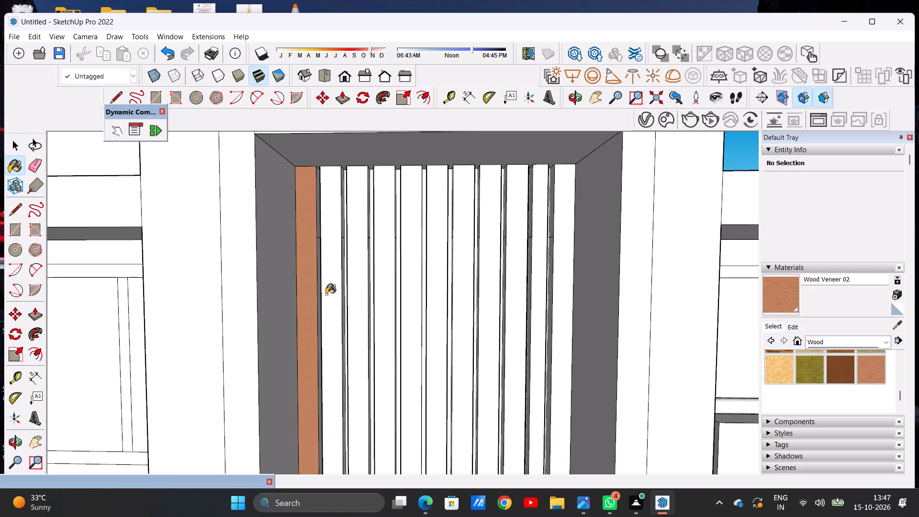
Paint the front faces of the remaining nine slats in the top-floor central screen with Wood Veneer 02.
{"action": "scroll", "coordinate": [416, 294], "scroll_direction": "down", "scroll_amount": 8}
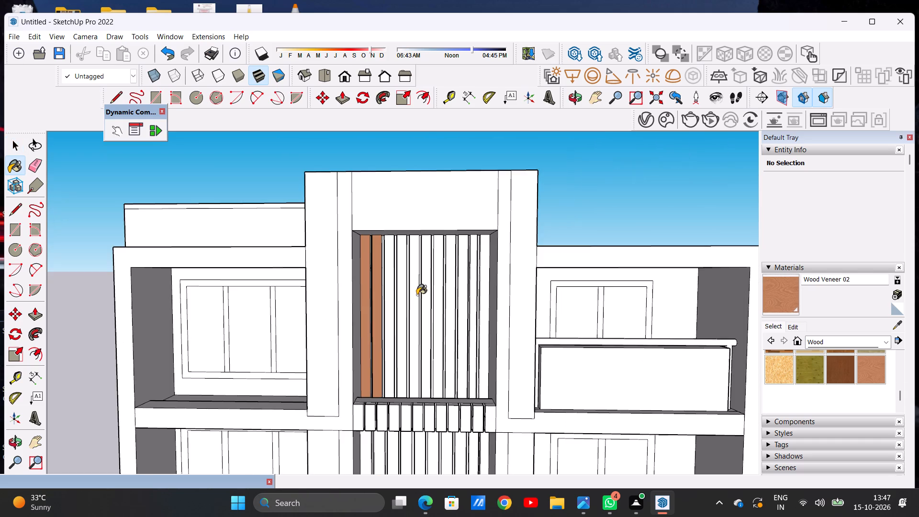
{"action": "scroll", "coordinate": [386, 292], "scroll_direction": "up", "scroll_amount": 14}
{"action": "left_click", "coordinate": [392, 292]}
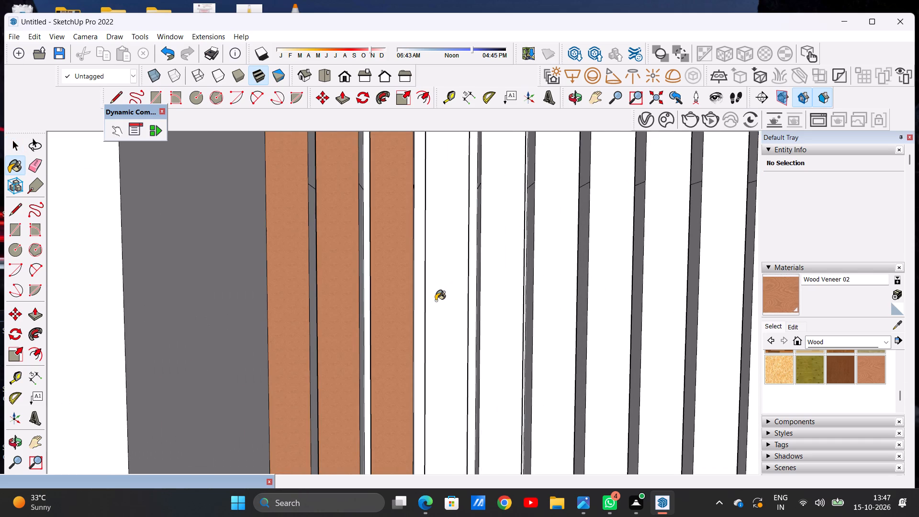
{"action": "left_click", "coordinate": [436, 301]}
{"action": "left_click", "coordinate": [493, 296]}
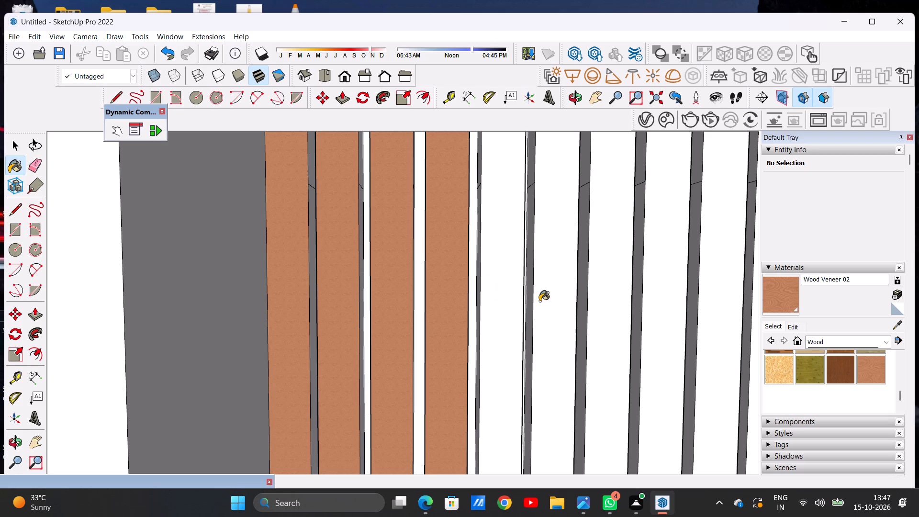
{"action": "left_click", "coordinate": [539, 301]}
{"action": "scroll", "coordinate": [407, 301], "scroll_direction": "down", "scroll_amount": 9}
{"action": "scroll", "coordinate": [494, 281], "scroll_direction": "up", "scroll_amount": 7}
{"action": "left_click", "coordinate": [488, 290]}
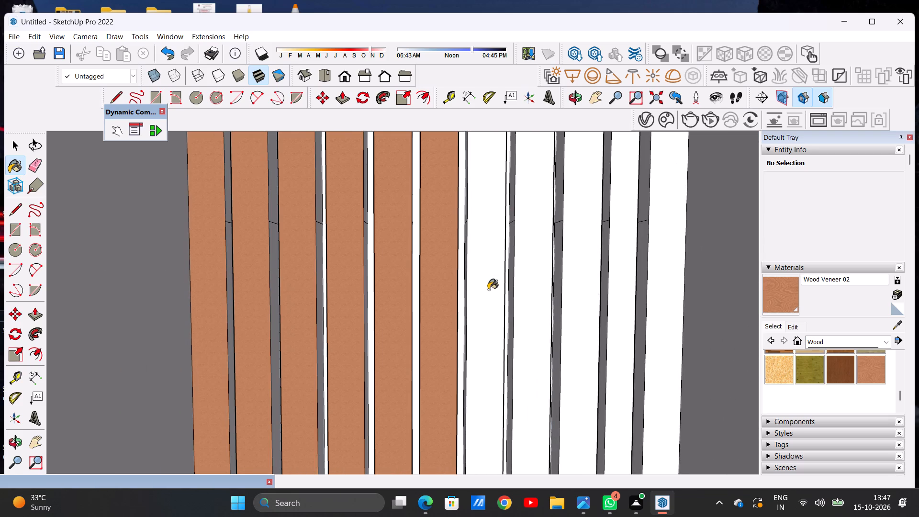
{"action": "left_click", "coordinate": [526, 298]}
{"action": "left_click", "coordinate": [576, 301]}
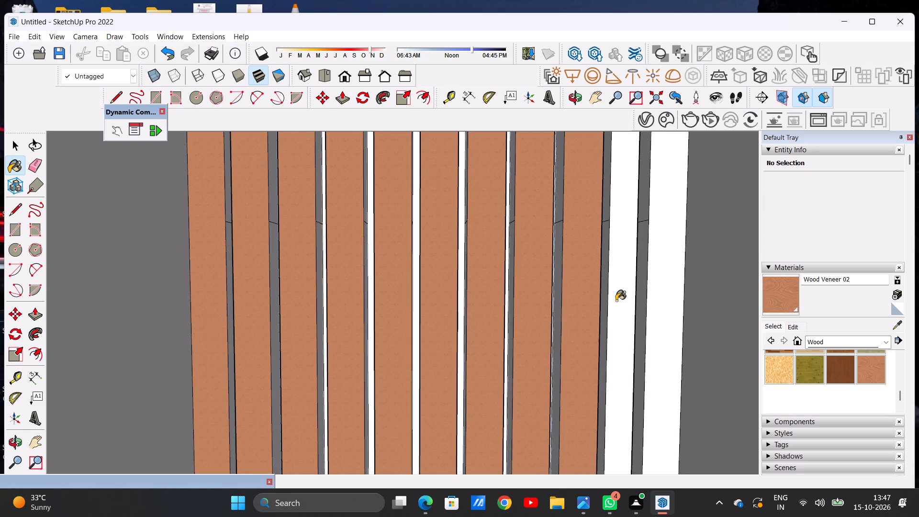
{"action": "left_click", "coordinate": [616, 301]}
{"action": "left_click", "coordinate": [655, 298]}
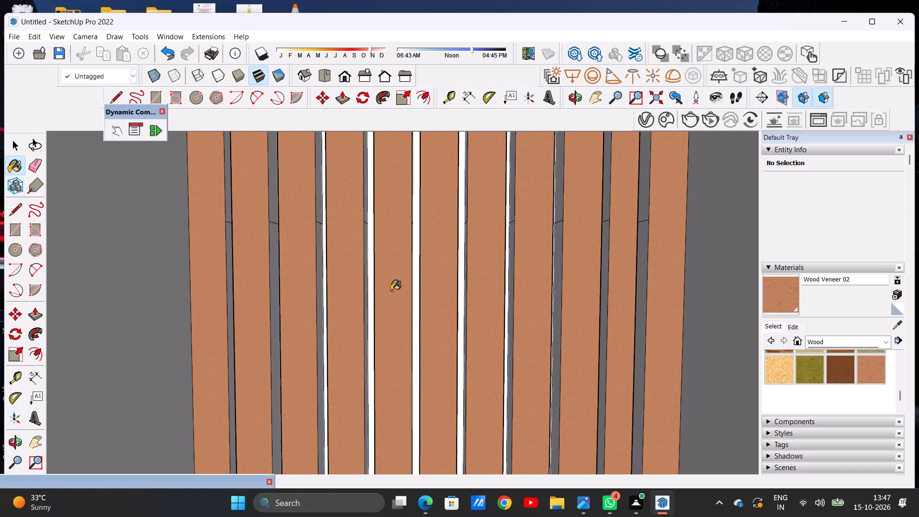
Paint the upper and lower sections of the right-hand side faces of the first two slats with Wood Veneer 02.
{"action": "scroll", "coordinate": [391, 291], "scroll_direction": "down", "scroll_amount": 11}
{"action": "middle_click_drag", "start_coordinate": [408, 276], "coordinate": [333, 285]}
{"action": "scroll", "coordinate": [346, 223], "scroll_direction": "up", "scroll_amount": 12}
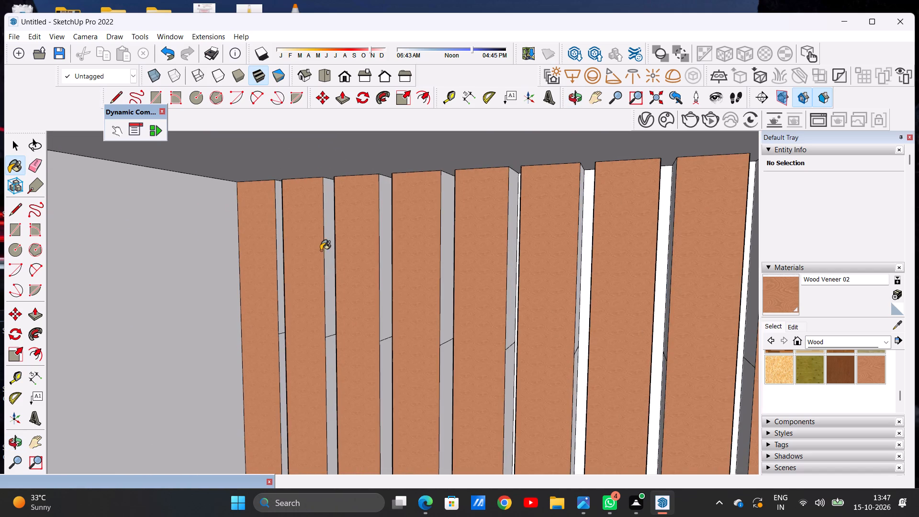
{"action": "scroll", "coordinate": [279, 260], "scroll_direction": "up", "scroll_amount": 6}
{"action": "left_click", "coordinate": [279, 260]}
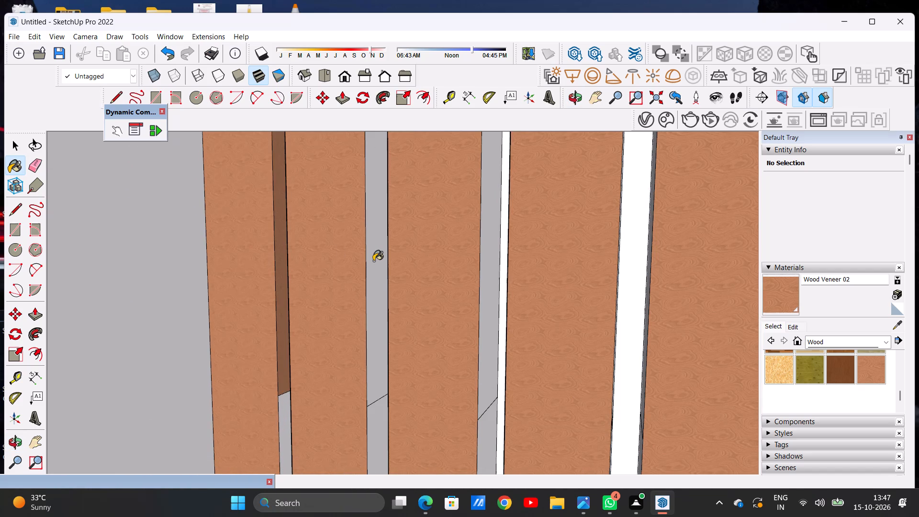
{"action": "left_click", "coordinate": [373, 261]}
{"action": "scroll", "coordinate": [348, 246], "scroll_direction": "down", "scroll_amount": 7}
{"action": "scroll", "coordinate": [327, 337], "scroll_direction": "up", "scroll_amount": 6}
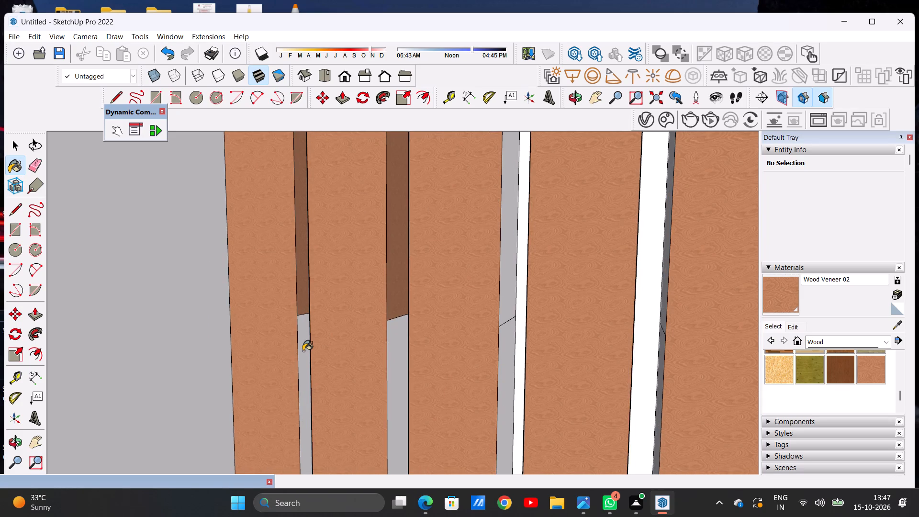
{"action": "left_click", "coordinate": [300, 353]}
{"action": "left_click", "coordinate": [389, 349]}
Paint the upper and lower sections of the right-hand side faces of the third, fourth and fifth slats with Wood Veneer 02.
{"action": "scroll", "coordinate": [368, 310], "scroll_direction": "down", "scroll_amount": 15}
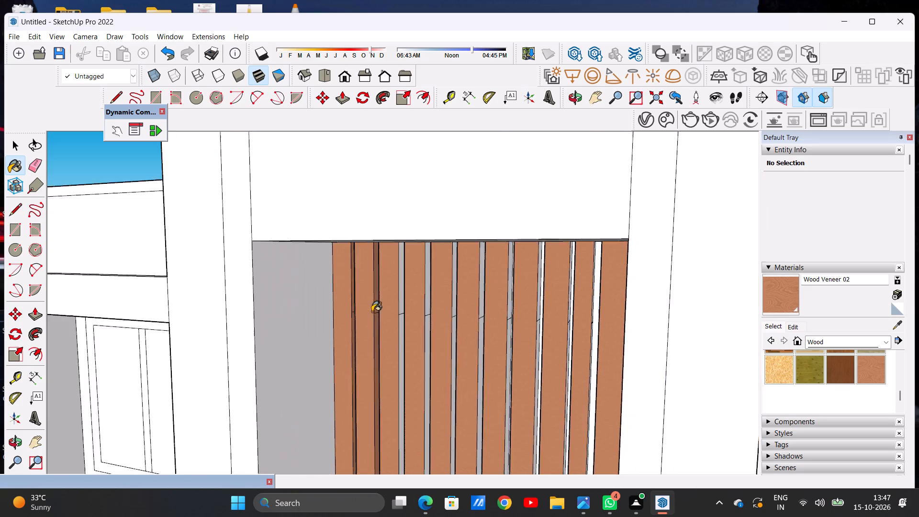
{"action": "scroll", "coordinate": [372, 312], "scroll_direction": "down", "scroll_amount": 6}
{"action": "scroll", "coordinate": [393, 299], "scroll_direction": "up", "scroll_amount": 14}
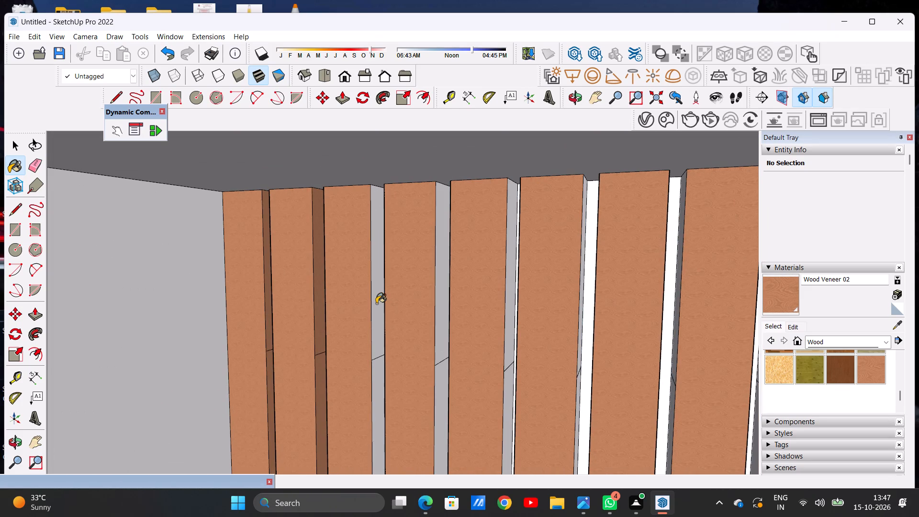
{"action": "left_click", "coordinate": [376, 303]}
{"action": "left_click", "coordinate": [438, 298]}
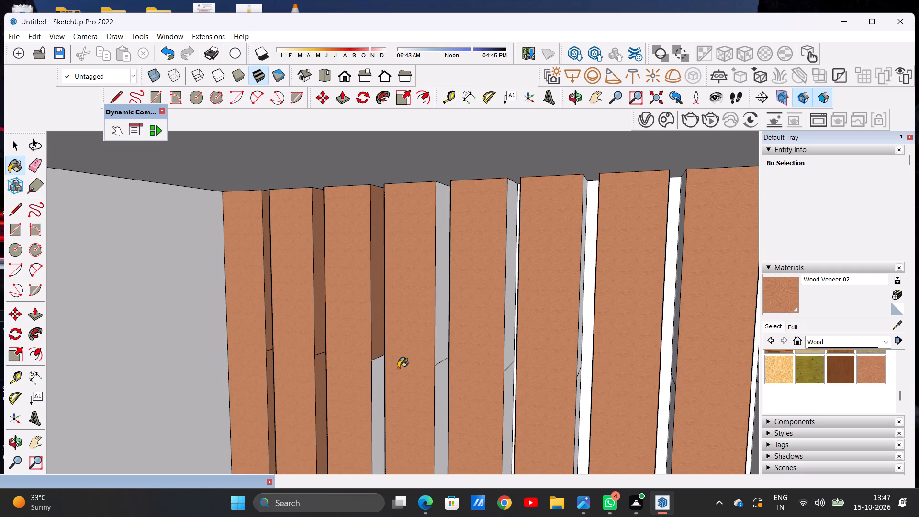
{"action": "left_click", "coordinate": [377, 383]}
{"action": "left_click", "coordinate": [439, 382]}
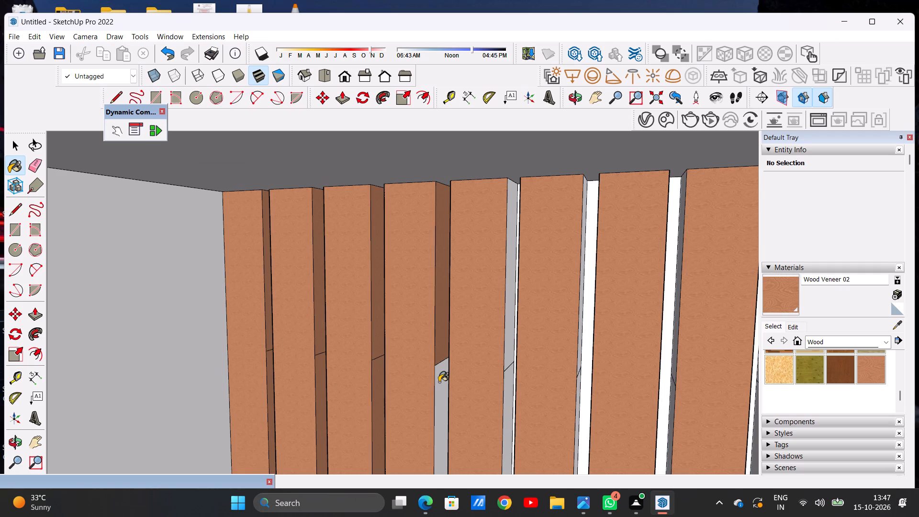
{"action": "left_click", "coordinate": [506, 332]}
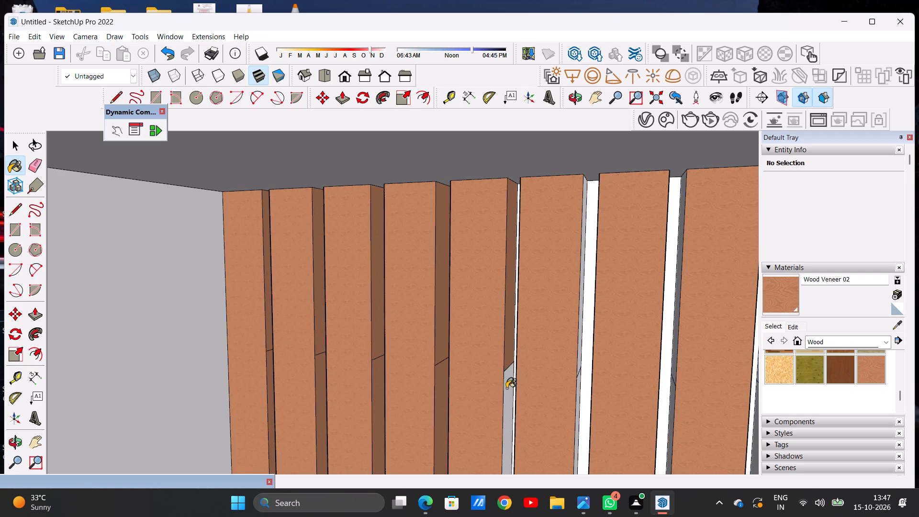
{"action": "left_click", "coordinate": [506, 389]}
Paint the upper sections of the right-hand side faces of the sixth, seventh and eighth slats with Wood Veneer 02.
{"action": "scroll", "coordinate": [513, 249], "scroll_direction": "down", "scroll_amount": 7}
{"action": "middle_click_drag", "start_coordinate": [544, 290], "coordinate": [540, 293]}
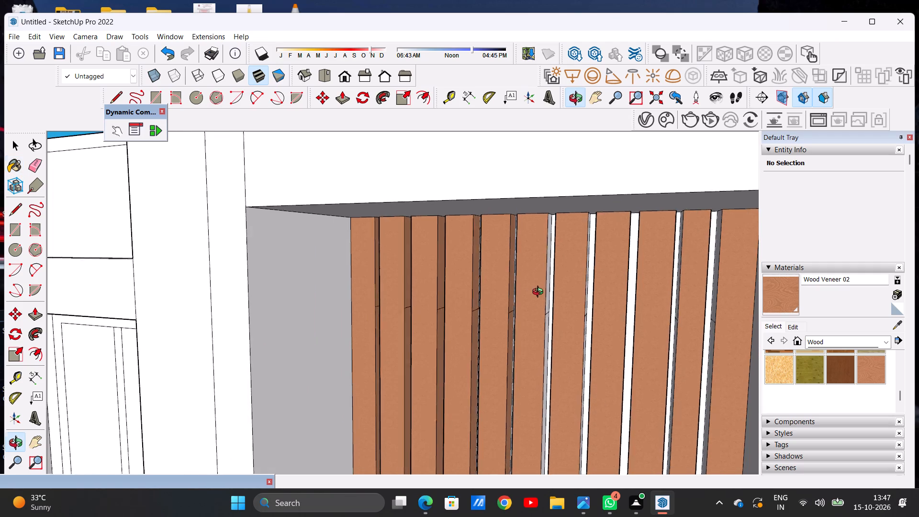
{"action": "middle_click_drag", "start_coordinate": [540, 293], "coordinate": [520, 300]}
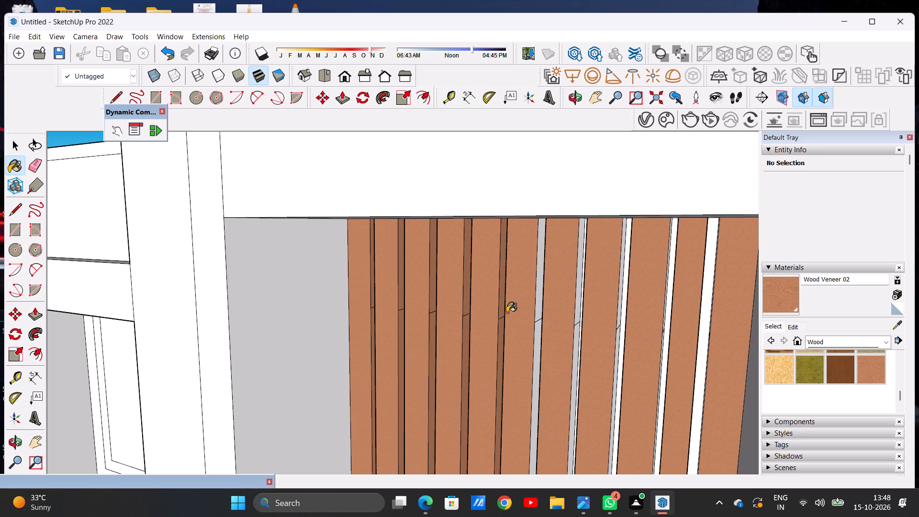
{"action": "scroll", "coordinate": [495, 302], "scroll_direction": "down", "scroll_amount": 4}
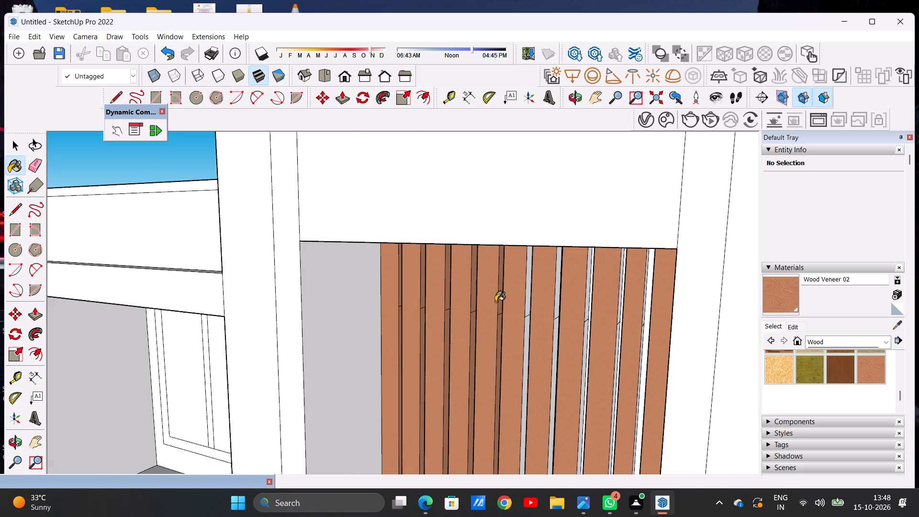
{"action": "scroll", "coordinate": [495, 302], "scroll_direction": "down", "scroll_amount": 1}
{"action": "scroll", "coordinate": [538, 291], "scroll_direction": "up", "scroll_amount": 12}
{"action": "left_click", "coordinate": [490, 316]}
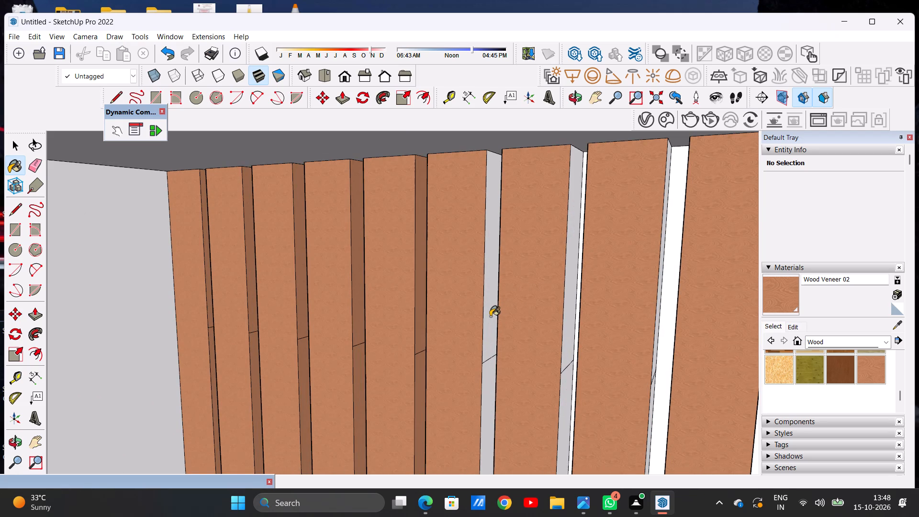
{"action": "left_click", "coordinate": [567, 314]}
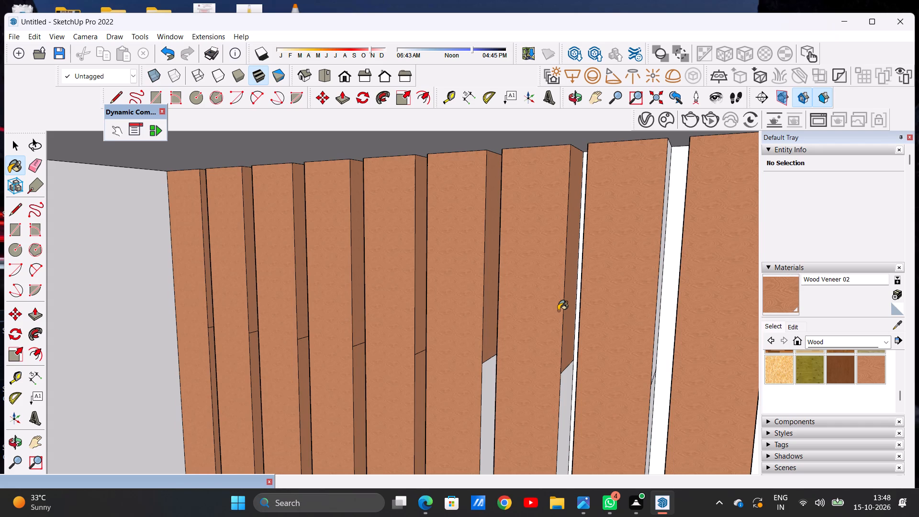
{"action": "scroll", "coordinate": [562, 283], "scroll_direction": "down", "scroll_amount": 8}
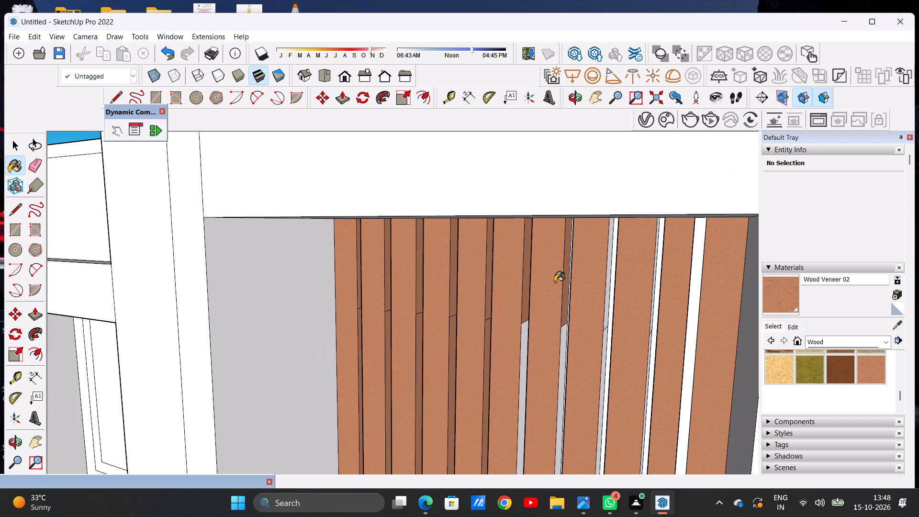
{"action": "scroll", "coordinate": [616, 269], "scroll_direction": "up", "scroll_amount": 8}
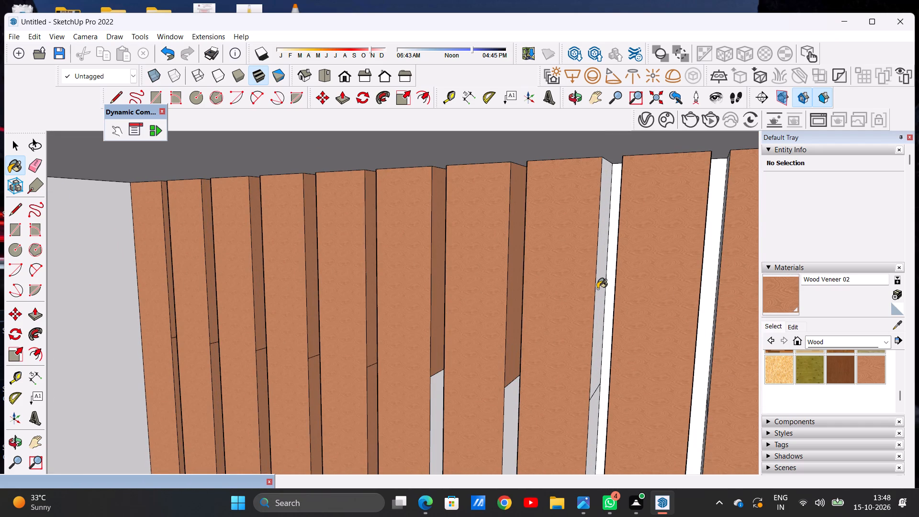
{"action": "left_click", "coordinate": [596, 292]}
Paint the upper sections of the right-hand side faces of the ninth and tenth slats with Wood Veneer 02.
{"action": "scroll", "coordinate": [596, 292], "scroll_direction": "down", "scroll_amount": 5}
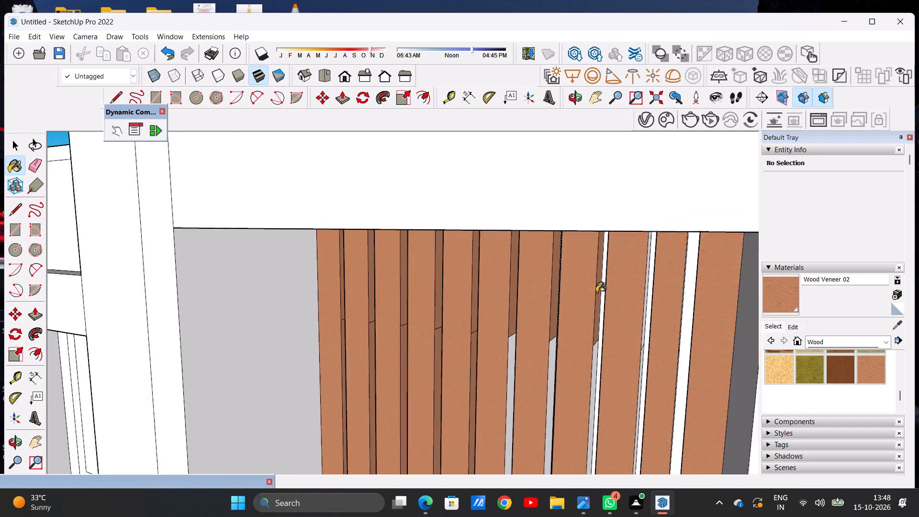
{"action": "scroll", "coordinate": [596, 292], "scroll_direction": "down", "scroll_amount": 9}
{"action": "scroll", "coordinate": [616, 283], "scroll_direction": "up", "scroll_amount": 16}
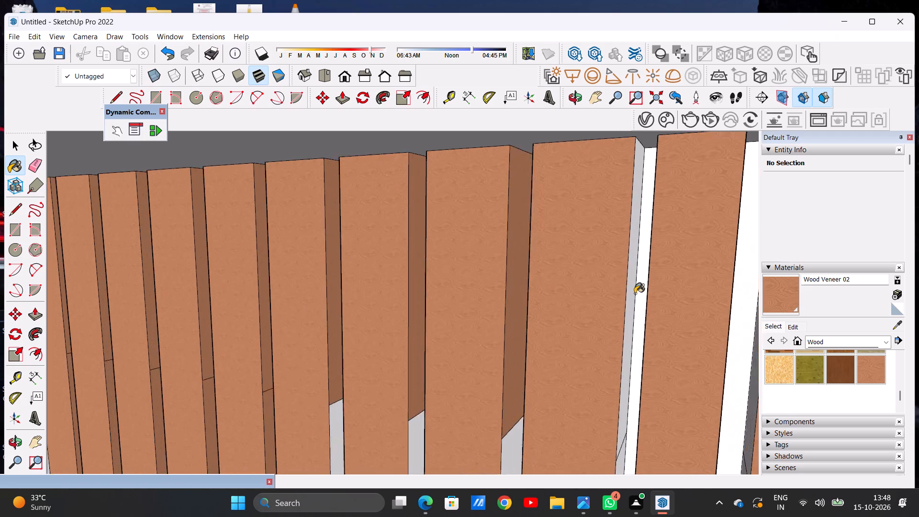
{"action": "scroll", "coordinate": [635, 293], "scroll_direction": "up", "scroll_amount": 5}
{"action": "left_click", "coordinate": [621, 304]}
{"action": "scroll", "coordinate": [621, 301], "scroll_direction": "down", "scroll_amount": 18}
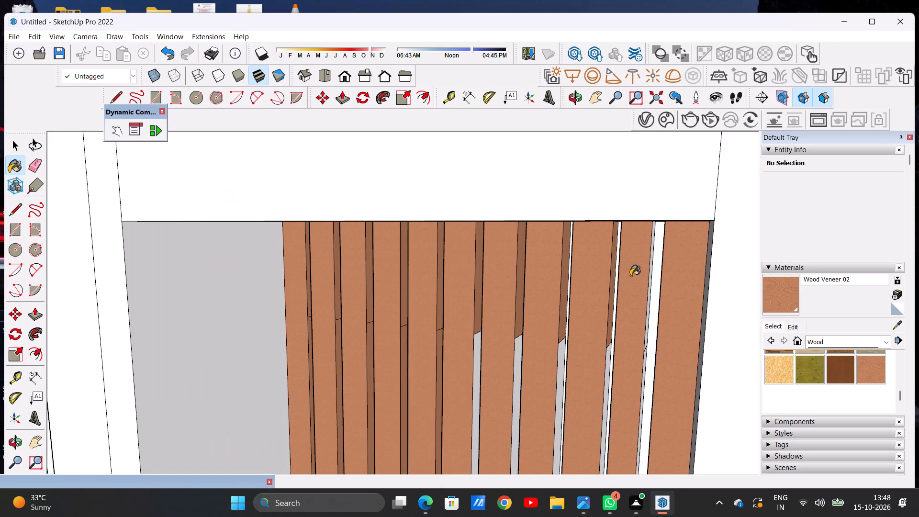
{"action": "scroll", "coordinate": [636, 277], "scroll_direction": "up", "scroll_amount": 9}
{"action": "scroll", "coordinate": [654, 282], "scroll_direction": "down", "scroll_amount": 1}
{"action": "scroll", "coordinate": [654, 282], "scroll_direction": "up", "scroll_amount": 7}
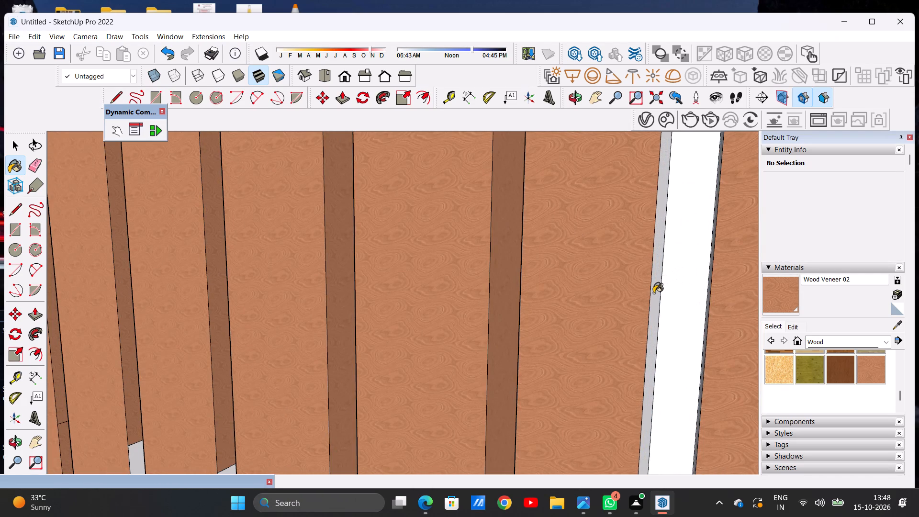
{"action": "left_click", "coordinate": [653, 293]}
Paint the lower sections of the right-hand side faces of the sixth and seventh slats with Wood Veneer 02.
{"action": "scroll", "coordinate": [634, 308], "scroll_direction": "down", "scroll_amount": 20}
{"action": "scroll", "coordinate": [634, 308], "scroll_direction": "down", "scroll_amount": 4}
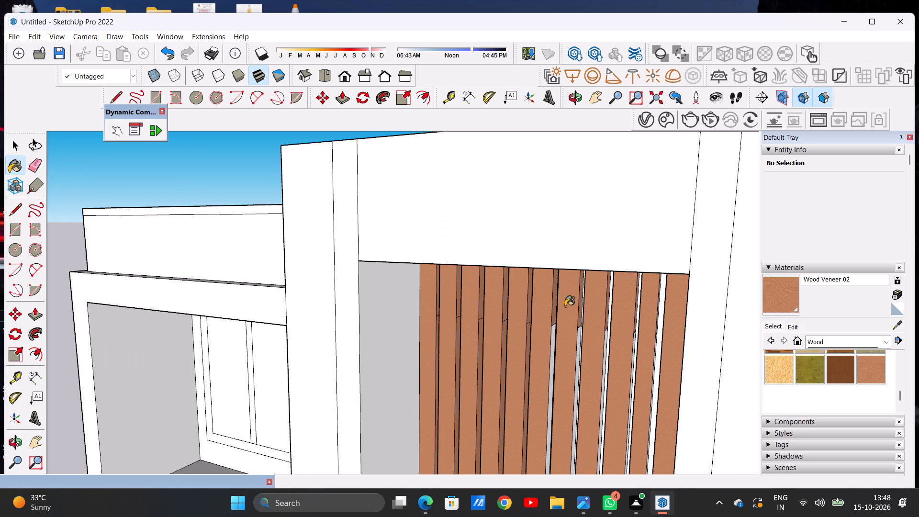
{"action": "scroll", "coordinate": [558, 381], "scroll_direction": "up", "scroll_amount": 6}
{"action": "scroll", "coordinate": [554, 329], "scroll_direction": "up", "scroll_amount": 14}
{"action": "left_click", "coordinate": [529, 301]}
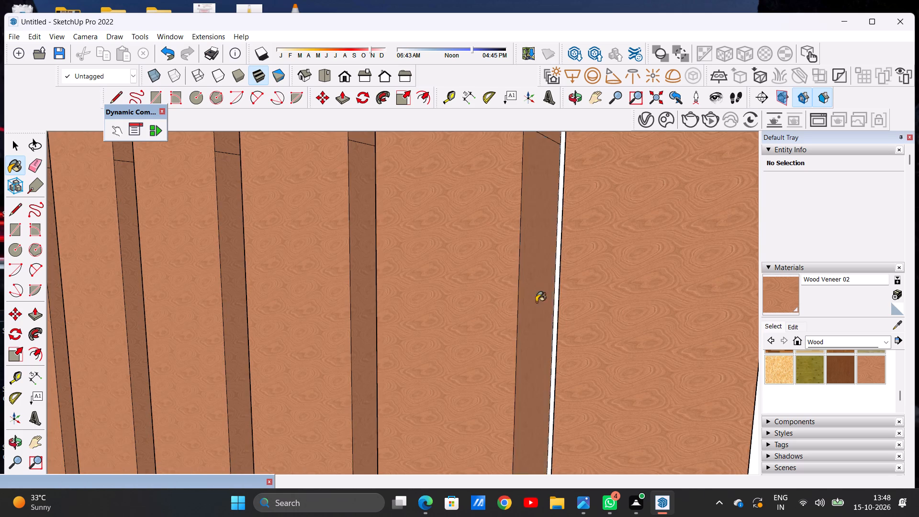
{"action": "scroll", "coordinate": [545, 302], "scroll_direction": "down", "scroll_amount": 18}
{"action": "scroll", "coordinate": [578, 295], "scroll_direction": "up", "scroll_amount": 20}
{"action": "scroll", "coordinate": [578, 295], "scroll_direction": "up", "scroll_amount": 2}
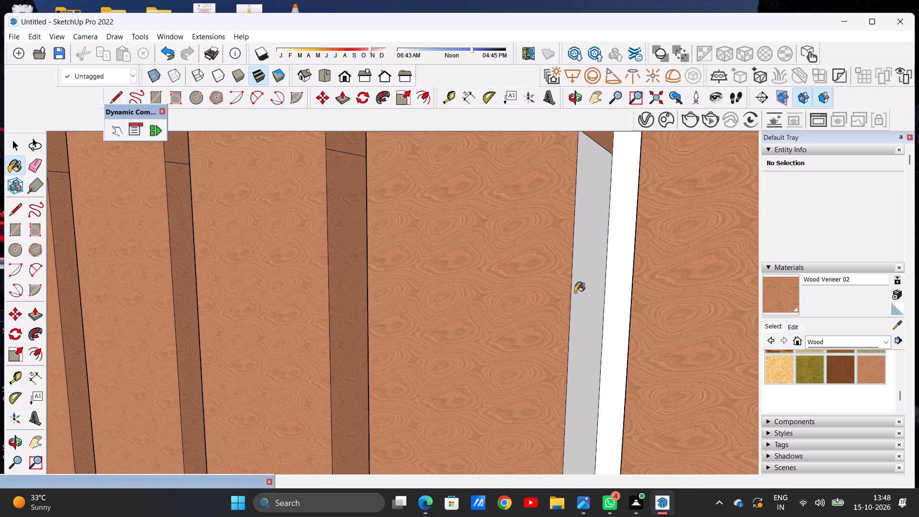
{"action": "left_click", "coordinate": [575, 292]}
Paint the lower sections of the right-hand side faces of the eighth, ninth and tenth slats with Wood Veneer 02.
{"action": "scroll", "coordinate": [575, 292], "scroll_direction": "down", "scroll_amount": 13}
{"action": "scroll", "coordinate": [575, 292], "scroll_direction": "down", "scroll_amount": 13}
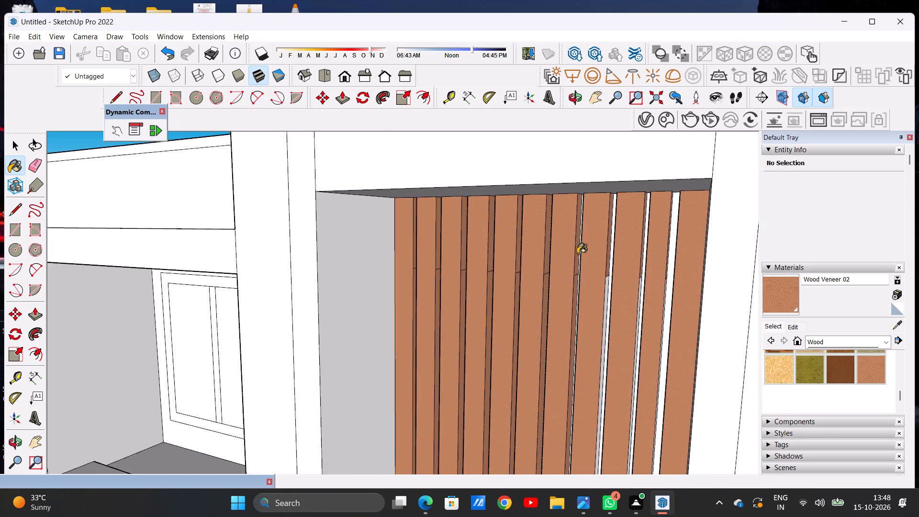
{"action": "scroll", "coordinate": [577, 254], "scroll_direction": "down", "scroll_amount": 4}
{"action": "middle_click_drag", "start_coordinate": [623, 292], "coordinate": [614, 284]}
{"action": "scroll", "coordinate": [614, 273], "scroll_direction": "up", "scroll_amount": 11}
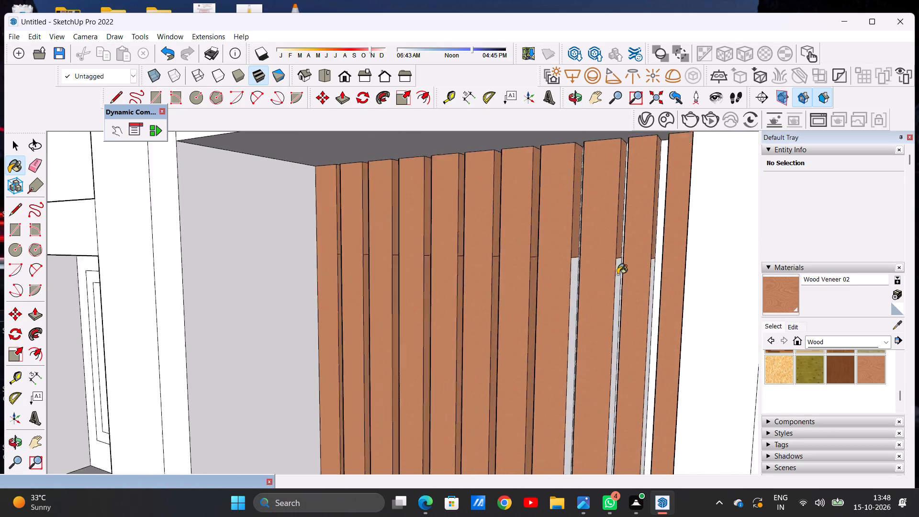
{"action": "scroll", "coordinate": [617, 274], "scroll_direction": "up", "scroll_amount": 8}
{"action": "left_click", "coordinate": [617, 274]}
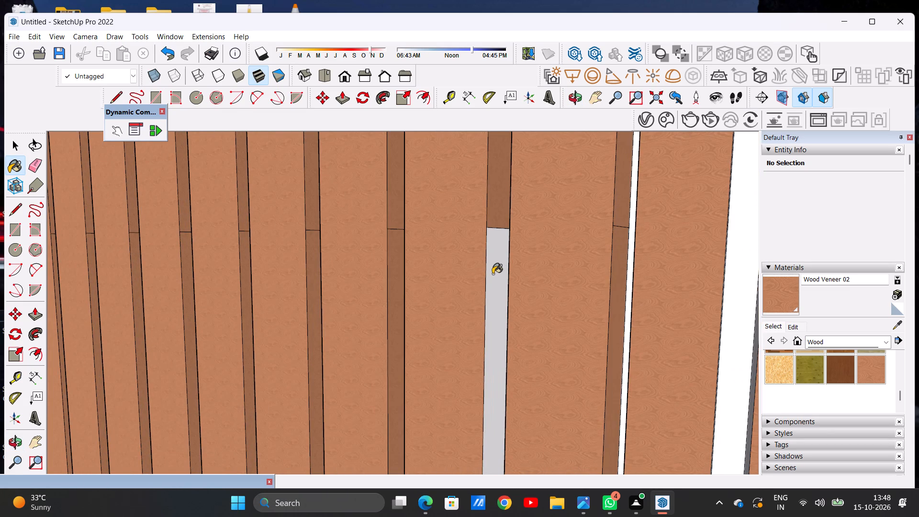
{"action": "left_click", "coordinate": [493, 274]}
{"action": "scroll", "coordinate": [526, 267], "scroll_direction": "down", "scroll_amount": 12}
{"action": "scroll", "coordinate": [578, 267], "scroll_direction": "up", "scroll_amount": 14}
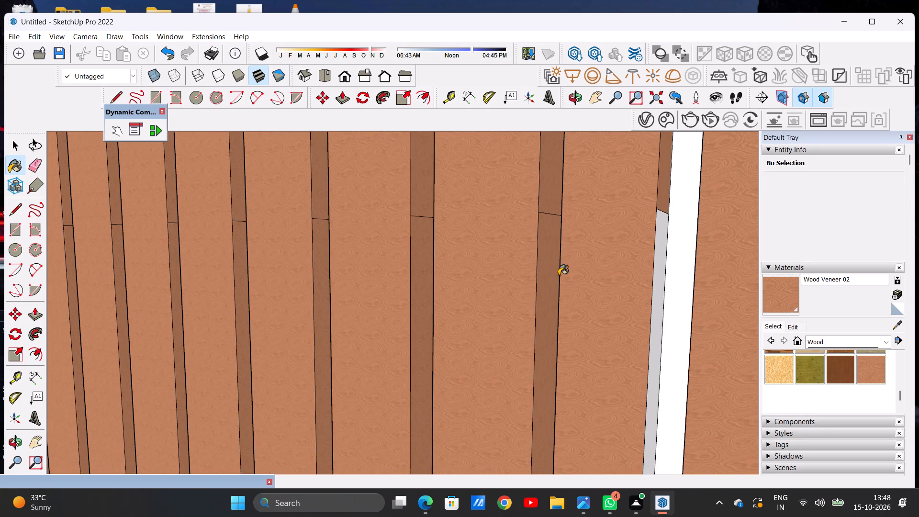
{"action": "left_click", "coordinate": [658, 272]}
Choose Formica Laminate Dark from the Synthetic Surfaces materials and paint the back wall strips in the first two gaps between the slats.
{"action": "scroll", "coordinate": [568, 295], "scroll_direction": "down", "scroll_amount": 18}
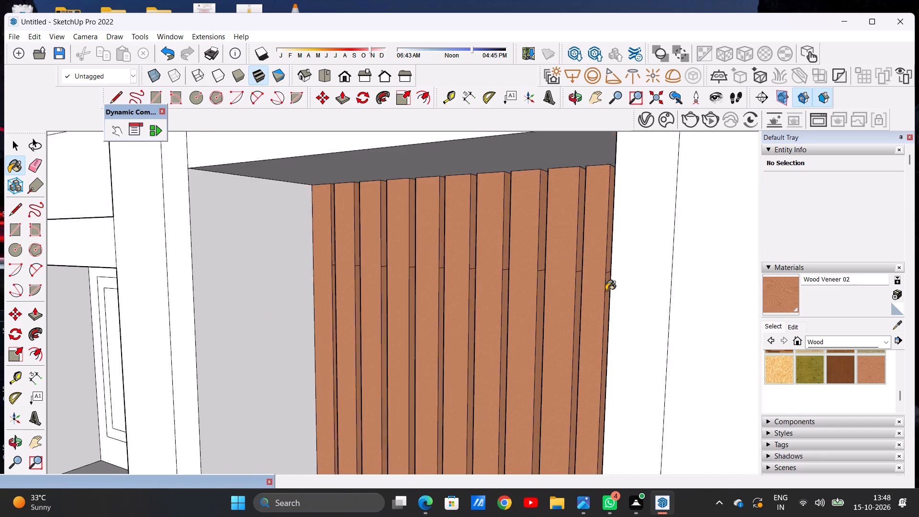
{"action": "scroll", "coordinate": [606, 291], "scroll_direction": "down", "scroll_amount": 3}
{"action": "middle_click_drag", "start_coordinate": [509, 299], "coordinate": [595, 290]}
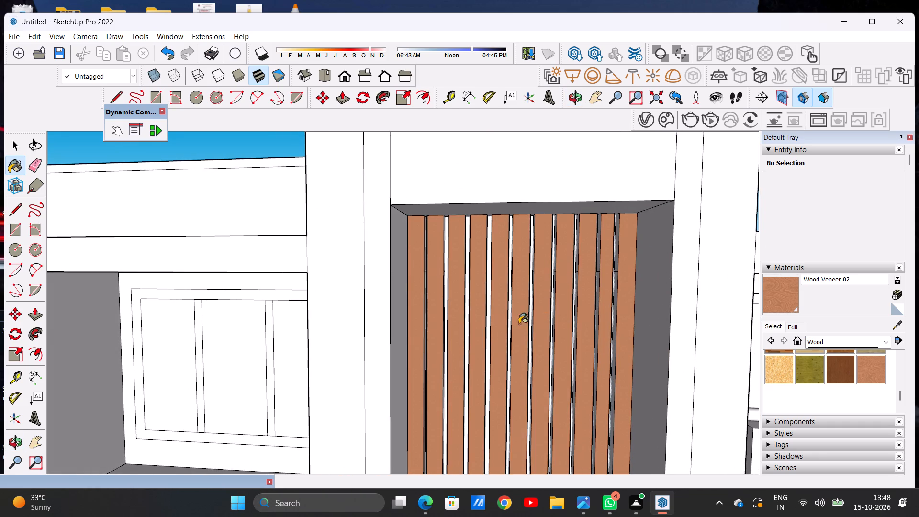
{"action": "scroll", "coordinate": [507, 326], "scroll_direction": "down", "scroll_amount": 5}
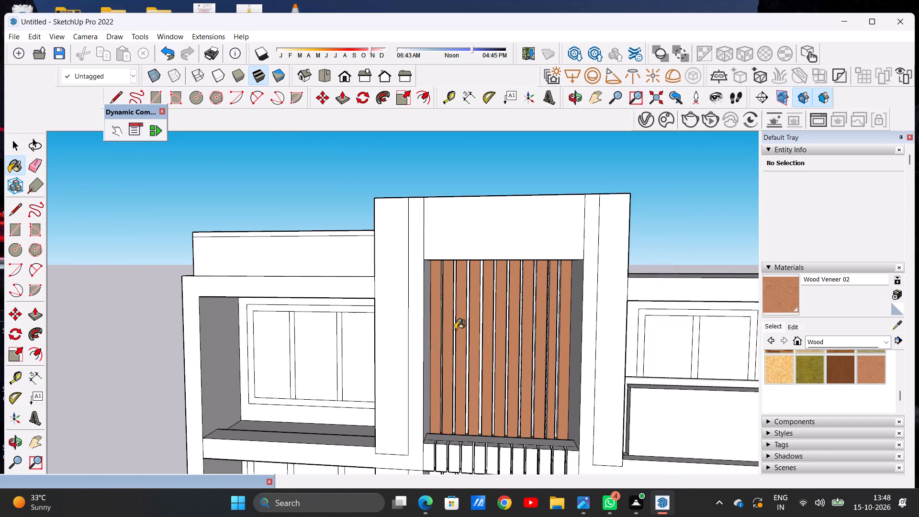
{"action": "scroll", "coordinate": [506, 330], "scroll_direction": "up", "scroll_amount": 5}
{"action": "middle_click_drag", "start_coordinate": [534, 331], "coordinate": [548, 328]}
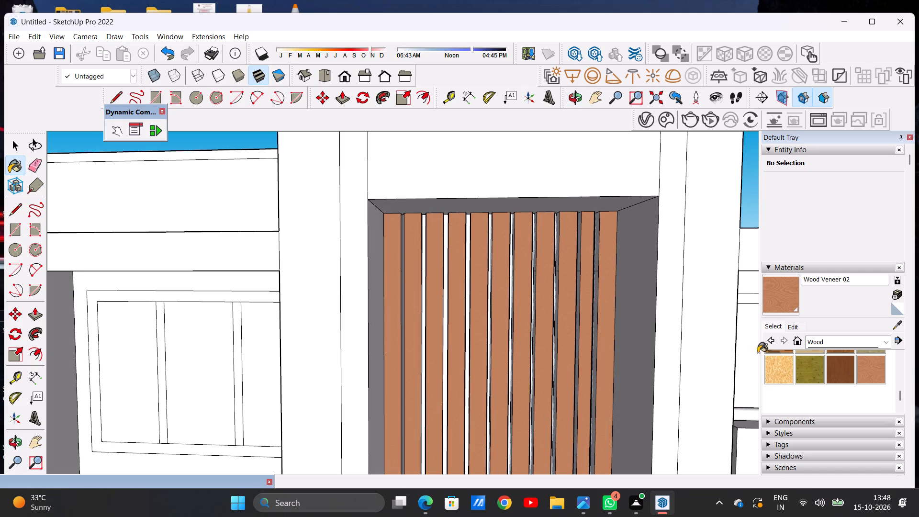
{"action": "left_click", "coordinate": [880, 340]}
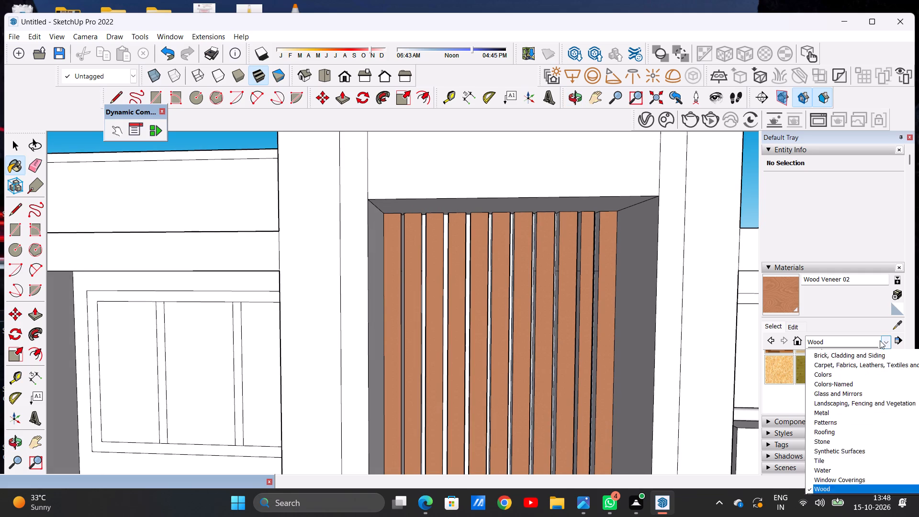
{"action": "left_click", "coordinate": [841, 460]}
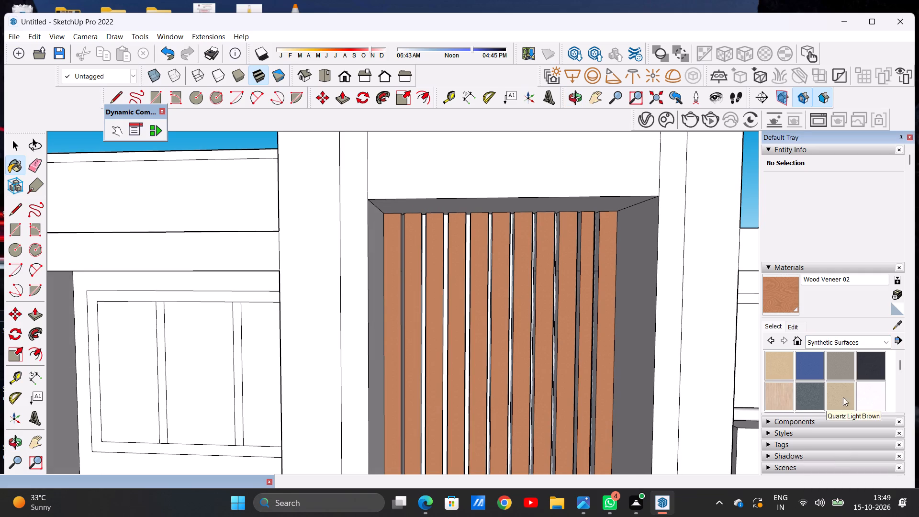
{"action": "left_click", "coordinate": [811, 391]}
{"action": "scroll", "coordinate": [493, 307], "scroll_direction": "up", "scroll_amount": 7}
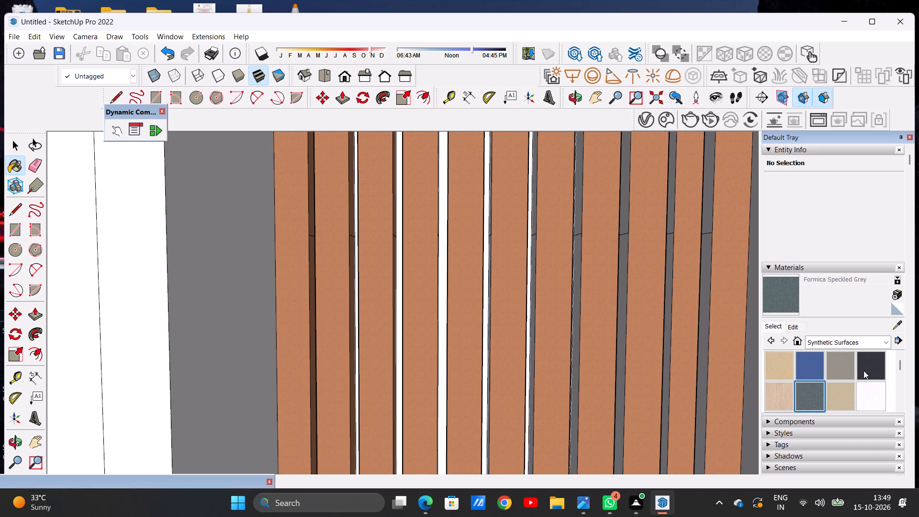
{"action": "left_click", "coordinate": [865, 363]}
{"action": "scroll", "coordinate": [329, 242], "scroll_direction": "up", "scroll_amount": 5}
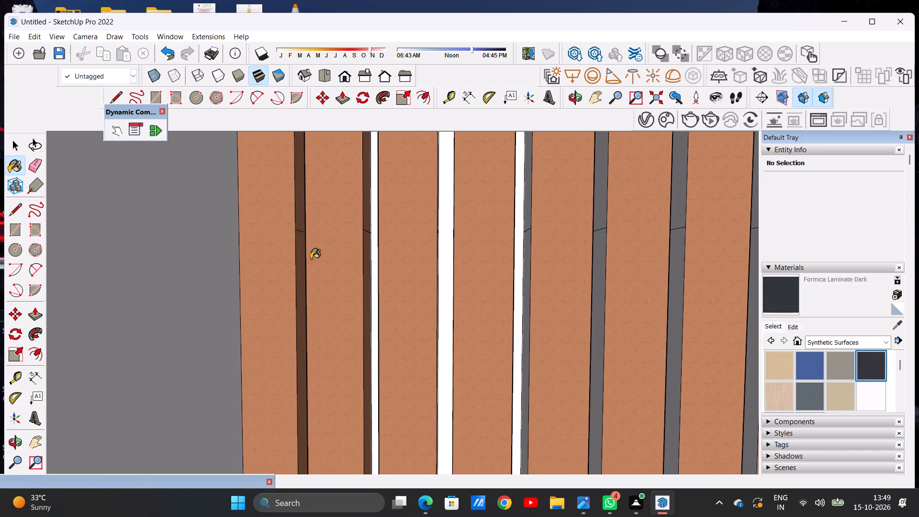
{"action": "middle_click_drag", "start_coordinate": [312, 263], "coordinate": [346, 269]}
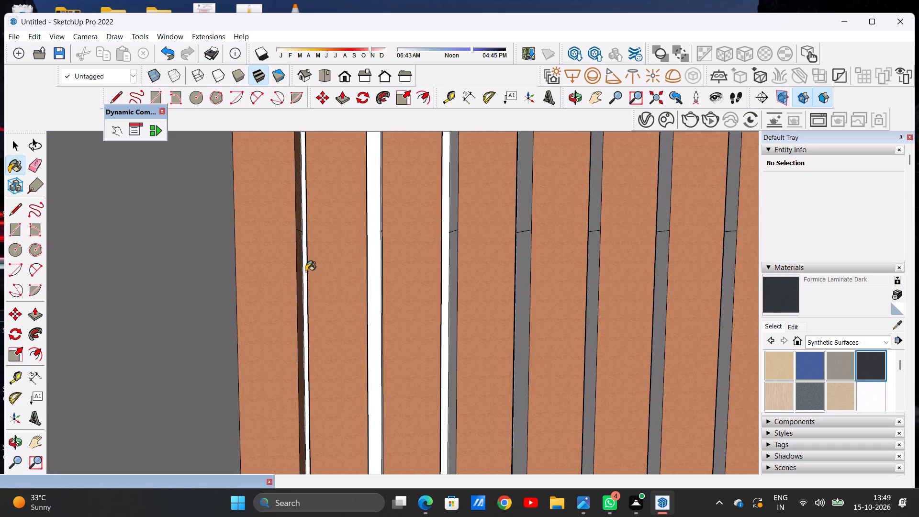
{"action": "left_click", "coordinate": [305, 270]}
{"action": "left_click", "coordinate": [374, 280]}
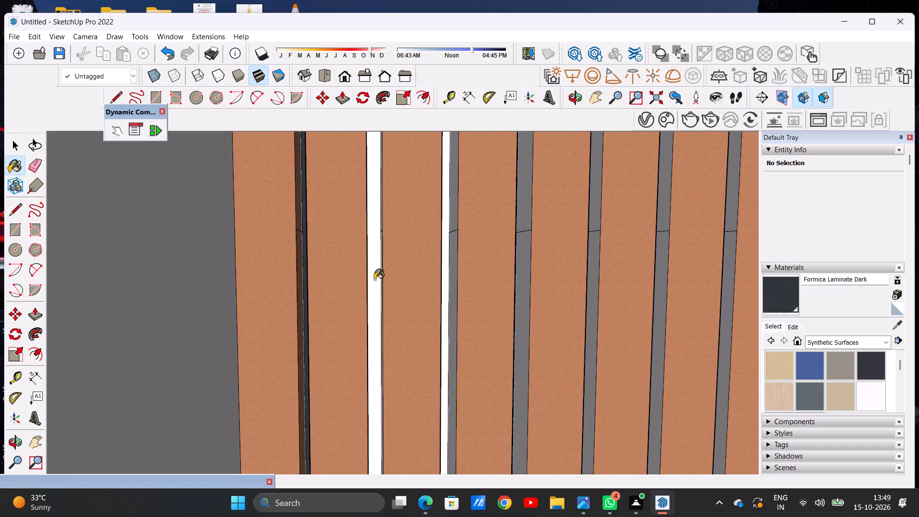
Paint the back wall strips in the third, fourth, fifth and sixth gaps between the slats with Formica Laminate Dark.
{"action": "left_click", "coordinate": [448, 280]}
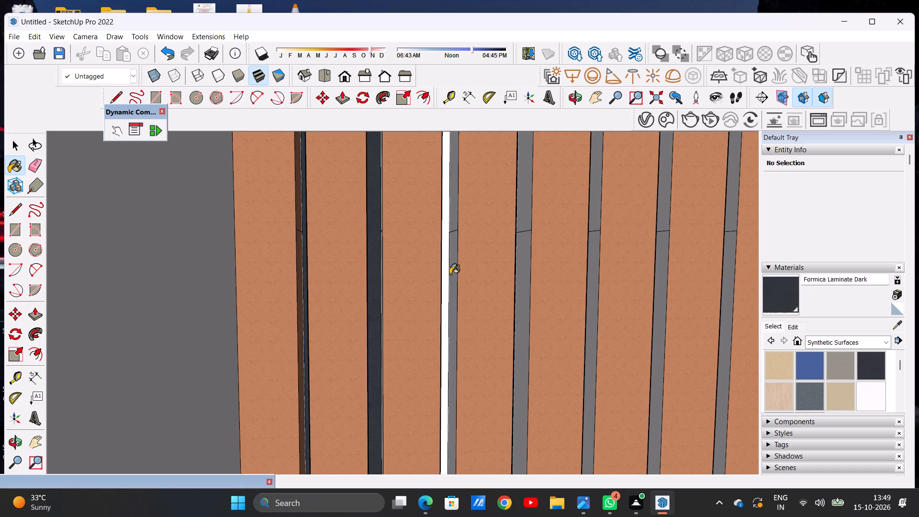
{"action": "middle_click_drag", "start_coordinate": [424, 274], "coordinate": [447, 286]}
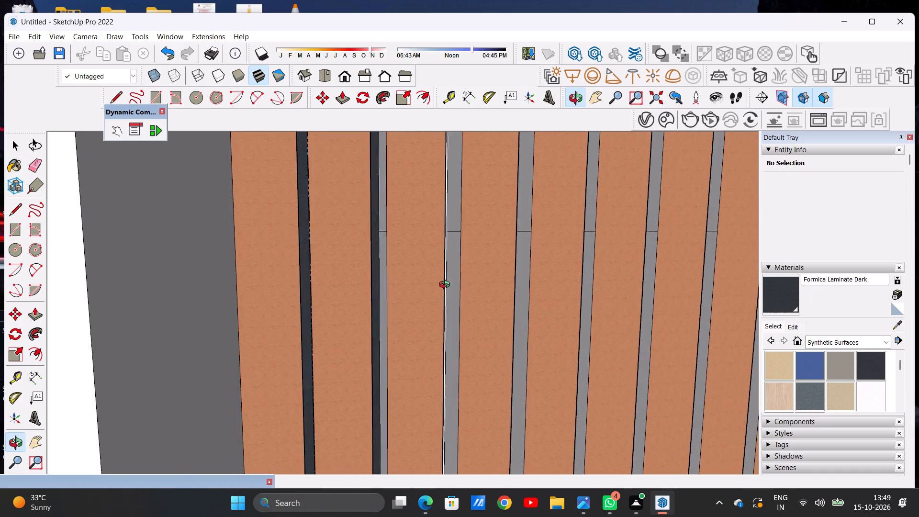
{"action": "middle_click_drag", "start_coordinate": [447, 286], "coordinate": [412, 286]}
{"action": "scroll", "coordinate": [443, 278], "scroll_direction": "up", "scroll_amount": 4}
{"action": "left_click", "coordinate": [442, 278]}
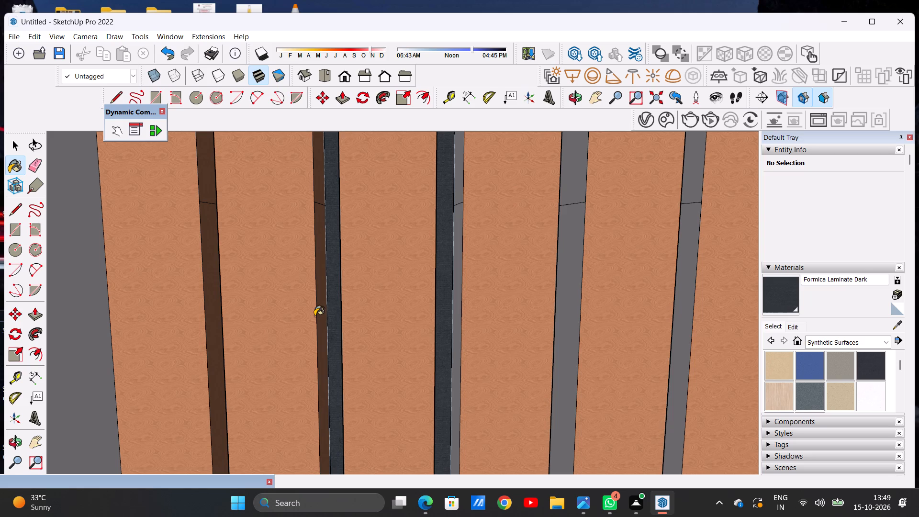
{"action": "scroll", "coordinate": [314, 316], "scroll_direction": "down", "scroll_amount": 12}
{"action": "scroll", "coordinate": [403, 281], "scroll_direction": "up", "scroll_amount": 12}
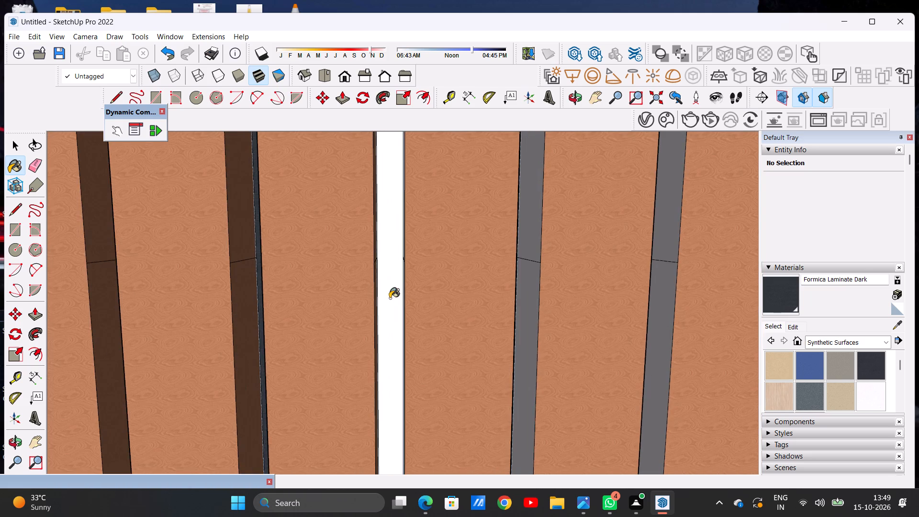
{"action": "left_click", "coordinate": [390, 298]}
{"action": "scroll", "coordinate": [412, 261], "scroll_direction": "down", "scroll_amount": 20}
{"action": "scroll", "coordinate": [495, 274], "scroll_direction": "up", "scroll_amount": 6}
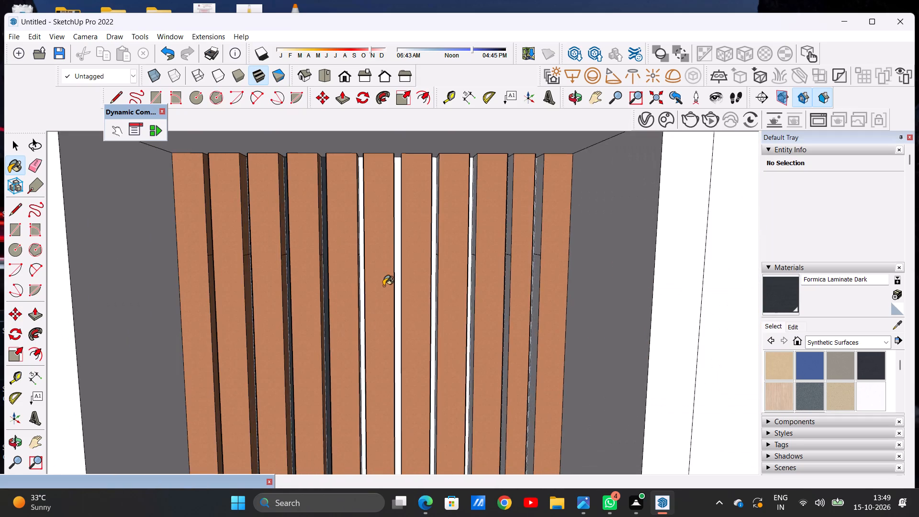
{"action": "scroll", "coordinate": [383, 285], "scroll_direction": "down", "scroll_amount": 1}
{"action": "scroll", "coordinate": [383, 285], "scroll_direction": "up", "scroll_amount": 3}
{"action": "left_click", "coordinate": [357, 296]}
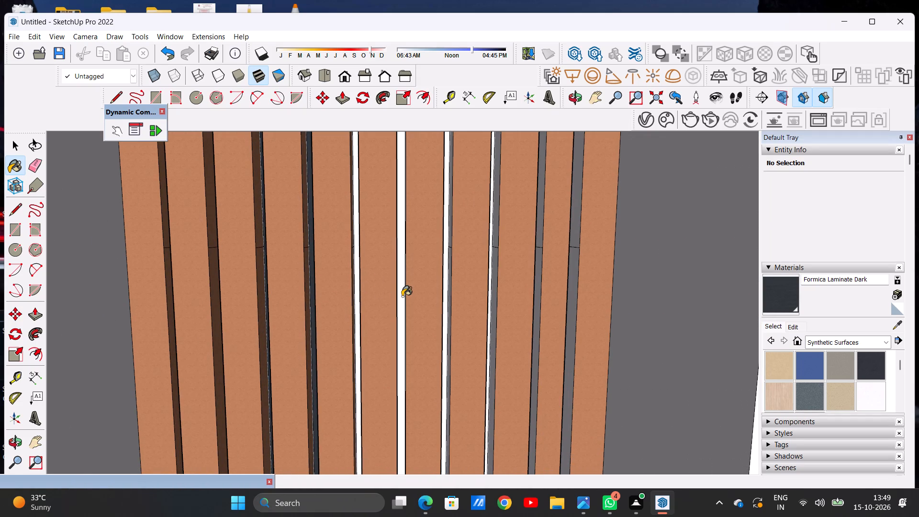
{"action": "left_click", "coordinate": [403, 296]}
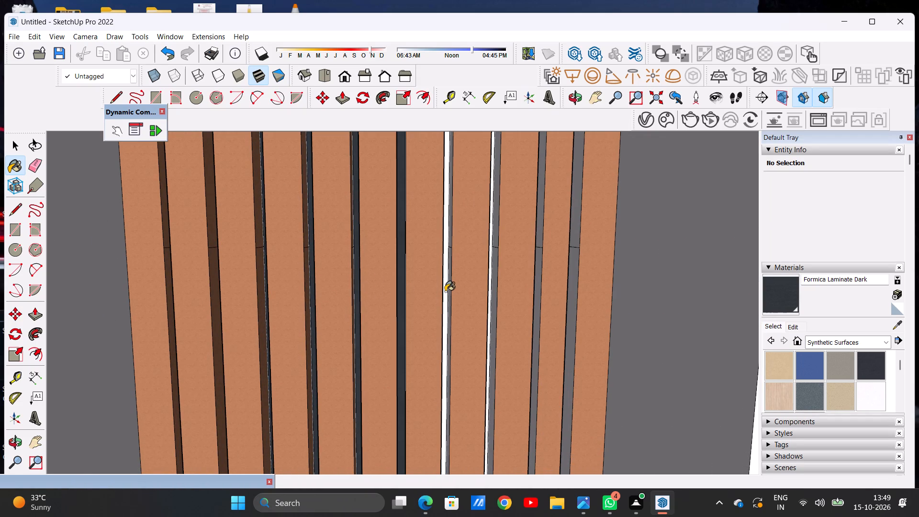
Paint the back wall strips in the seventh, eighth, ninth and tenth gaps between the slats with Formica Laminate Dark.
{"action": "left_click", "coordinate": [445, 292]}
{"action": "scroll", "coordinate": [367, 281], "scroll_direction": "down", "scroll_amount": 8}
{"action": "middle_click_drag", "start_coordinate": [432, 287], "coordinate": [403, 283]}
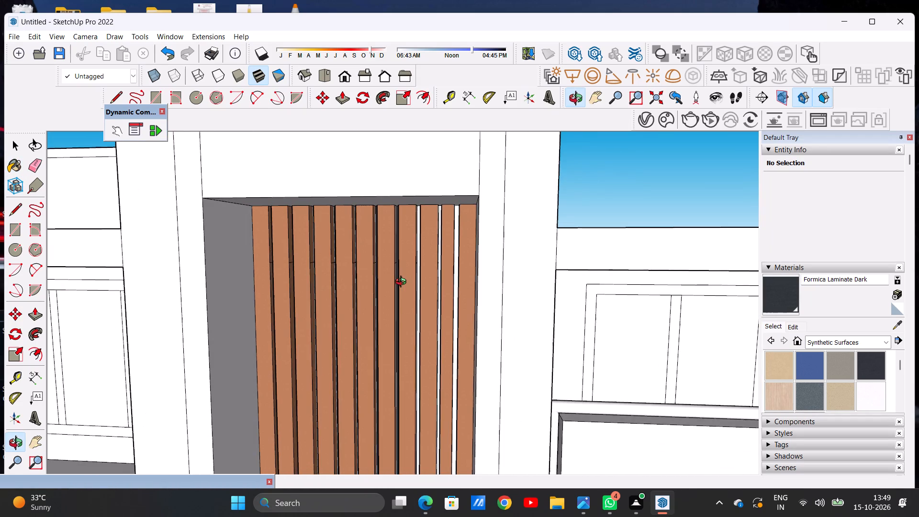
{"action": "middle_click_drag", "start_coordinate": [403, 283], "coordinate": [425, 291]}
{"action": "middle_click", "coordinate": [415, 274]}
{"action": "scroll", "coordinate": [445, 261], "scroll_direction": "up", "scroll_amount": 9}
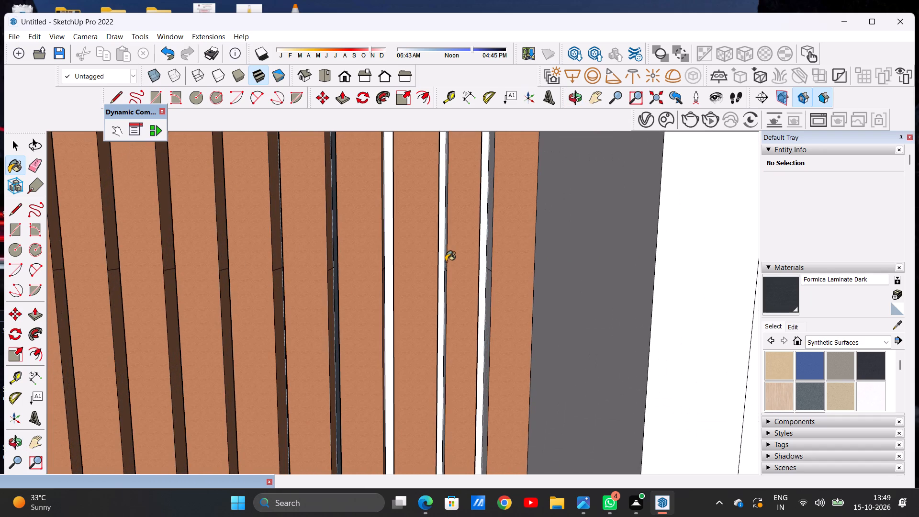
{"action": "left_click", "coordinate": [392, 258]}
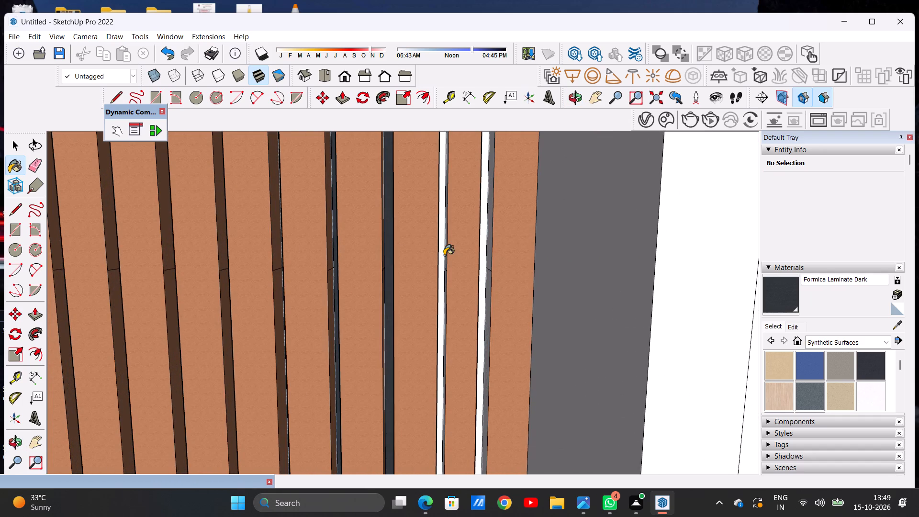
{"action": "left_click", "coordinate": [440, 258]}
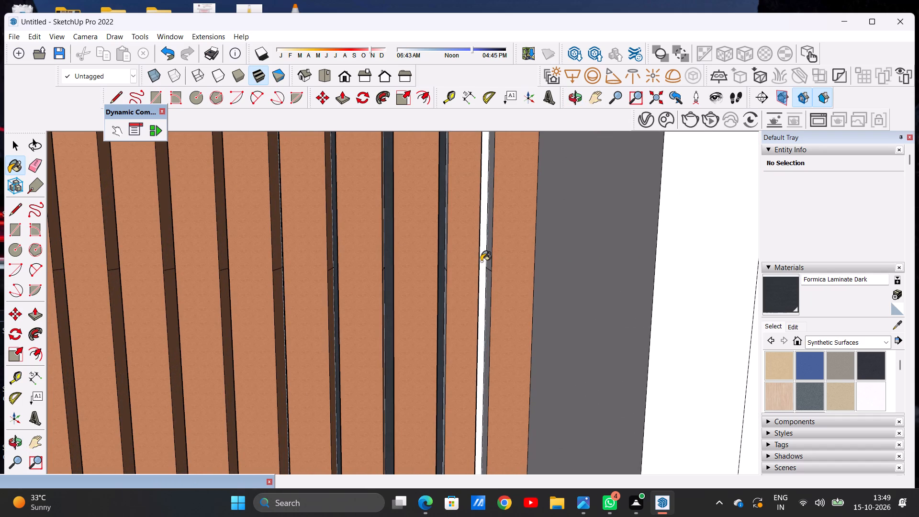
{"action": "left_click", "coordinate": [482, 261]}
{"action": "scroll", "coordinate": [355, 279], "scroll_direction": "down", "scroll_amount": 15}
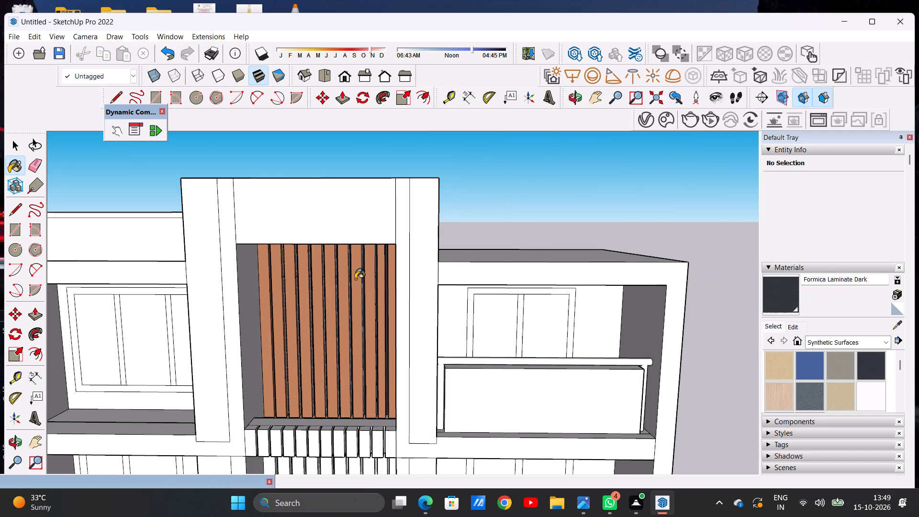
{"action": "key", "text": "space"}
Choose Wood Veneer 02 from the Wood materials and paint the lower left-hand side faces of the eighth to eleventh slats.
{"action": "left_click", "coordinate": [827, 339]}
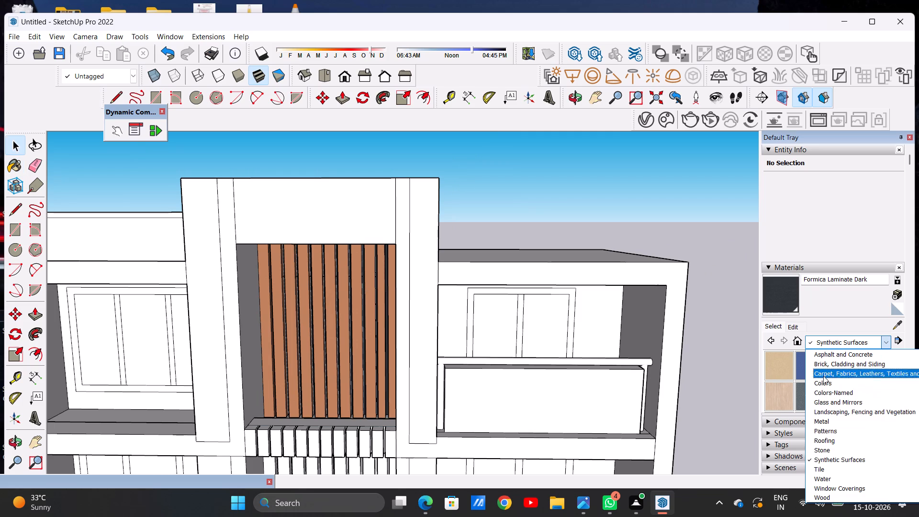
{"action": "left_click", "coordinate": [818, 494]}
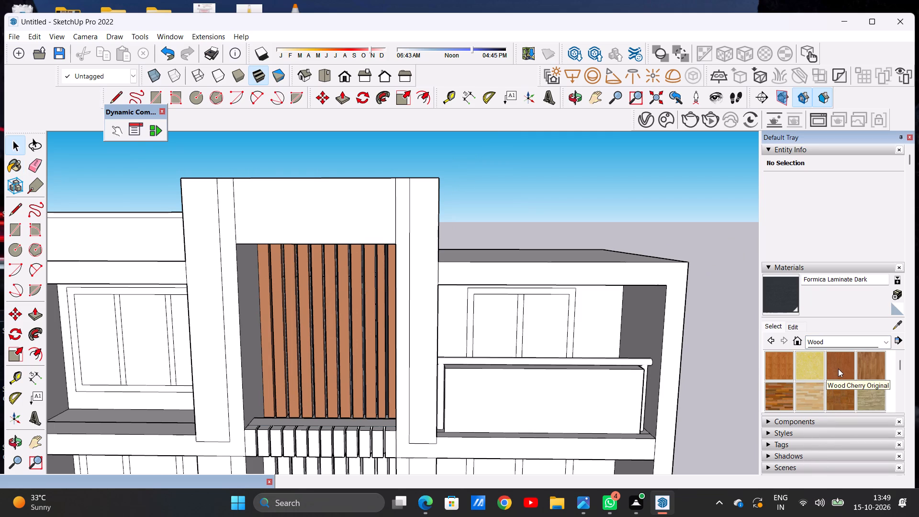
{"action": "scroll", "coordinate": [838, 369], "scroll_direction": "down", "scroll_amount": 1}
{"action": "left_click", "coordinate": [862, 371]}
{"action": "scroll", "coordinate": [419, 367], "scroll_direction": "down", "scroll_amount": 4}
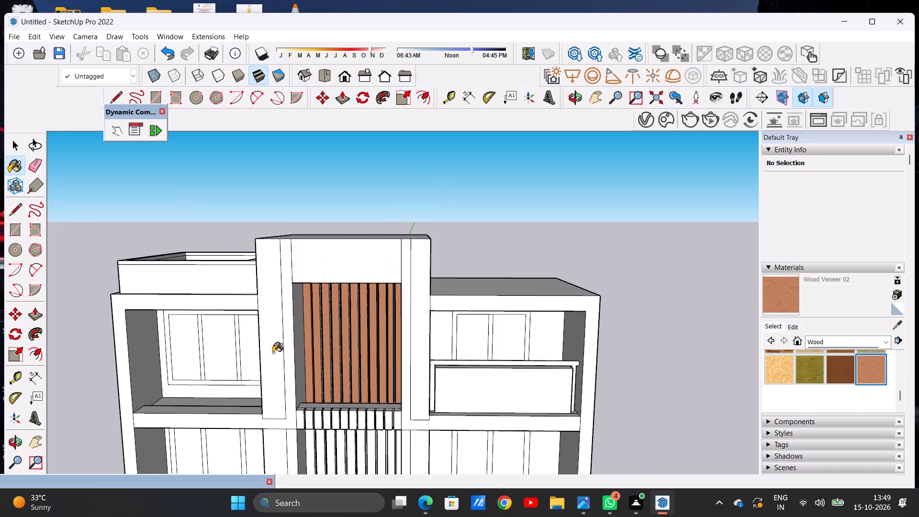
{"action": "middle_click_drag", "start_coordinate": [238, 340], "coordinate": [392, 320]}
{"action": "scroll", "coordinate": [374, 319], "scroll_direction": "up", "scroll_amount": 10}
{"action": "scroll", "coordinate": [379, 321], "scroll_direction": "down", "scroll_amount": 1}
{"action": "scroll", "coordinate": [381, 321], "scroll_direction": "up", "scroll_amount": 4}
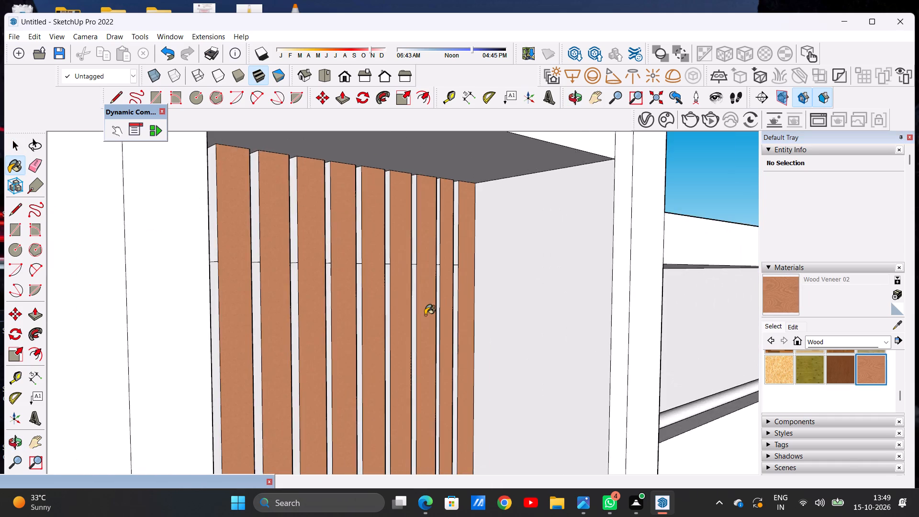
{"action": "scroll", "coordinate": [425, 315], "scroll_direction": "up", "scroll_amount": 10}
{"action": "left_click", "coordinate": [512, 302]}
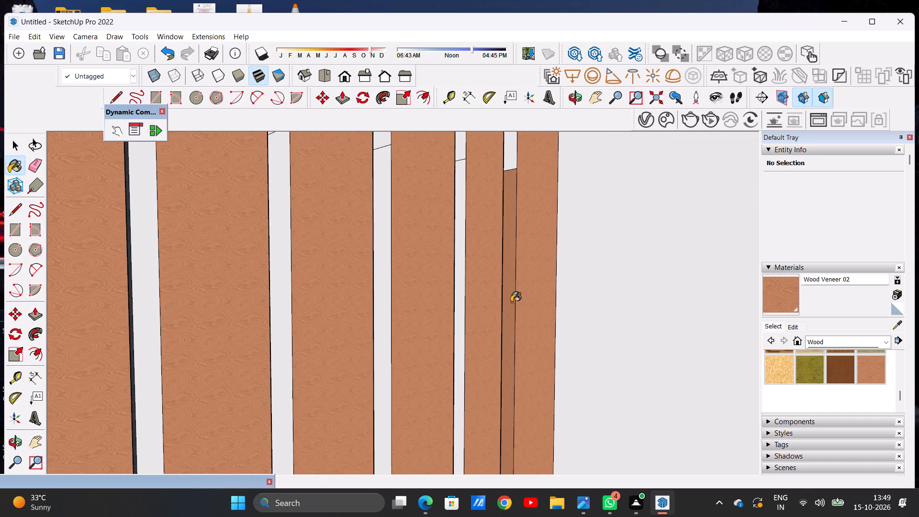
{"action": "left_click", "coordinate": [459, 316]}
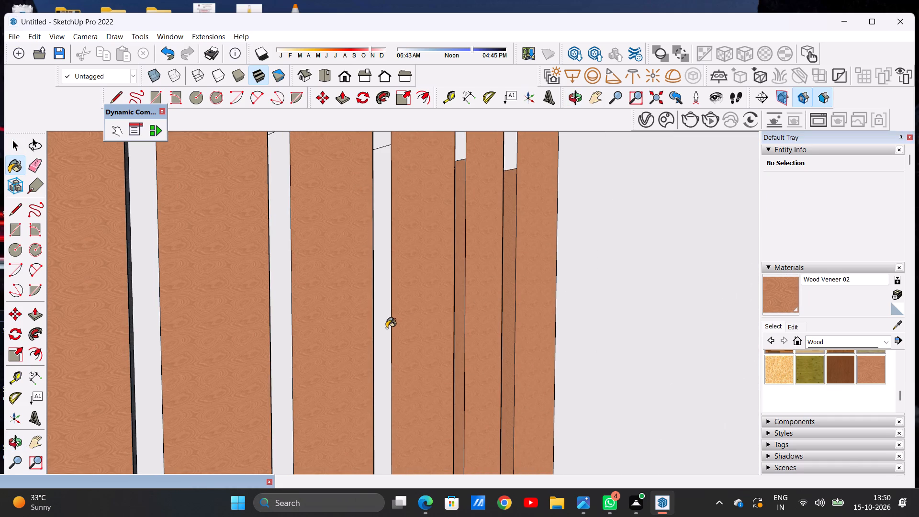
{"action": "left_click", "coordinate": [386, 328]}
{"action": "left_click", "coordinate": [286, 343]}
Paint the upper sections of the left-hand side faces of the eighth to eleventh slats with Wood Veneer 02.
{"action": "scroll", "coordinate": [348, 352], "scroll_direction": "down", "scroll_amount": 8}
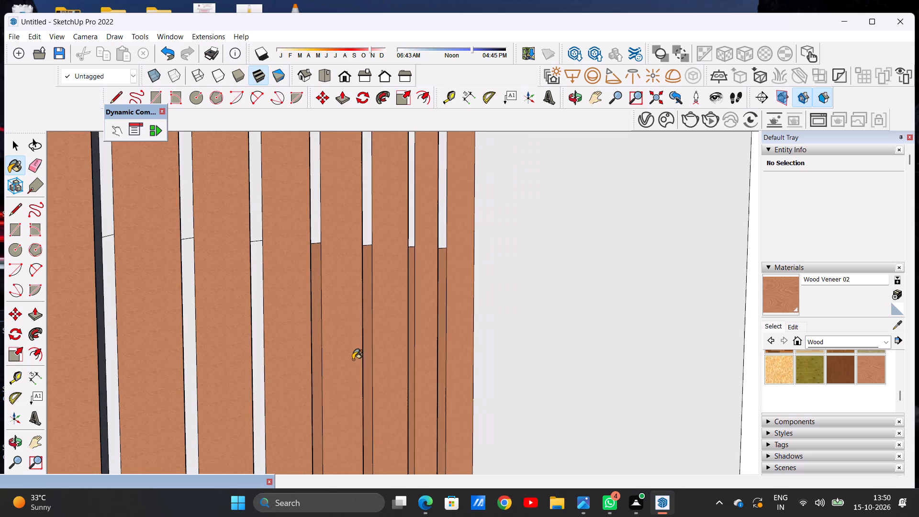
{"action": "scroll", "coordinate": [329, 206], "scroll_direction": "up", "scroll_amount": 7}
{"action": "left_click", "coordinate": [307, 224]}
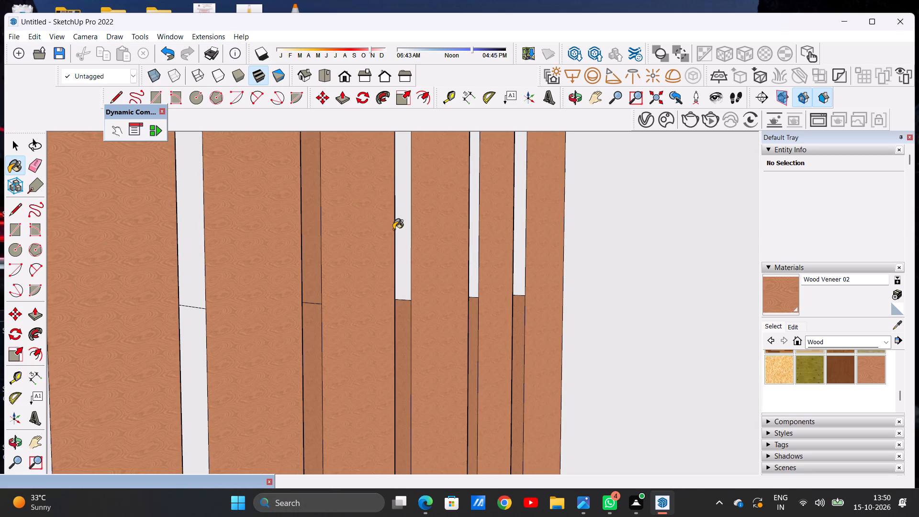
{"action": "left_click", "coordinate": [404, 237]}
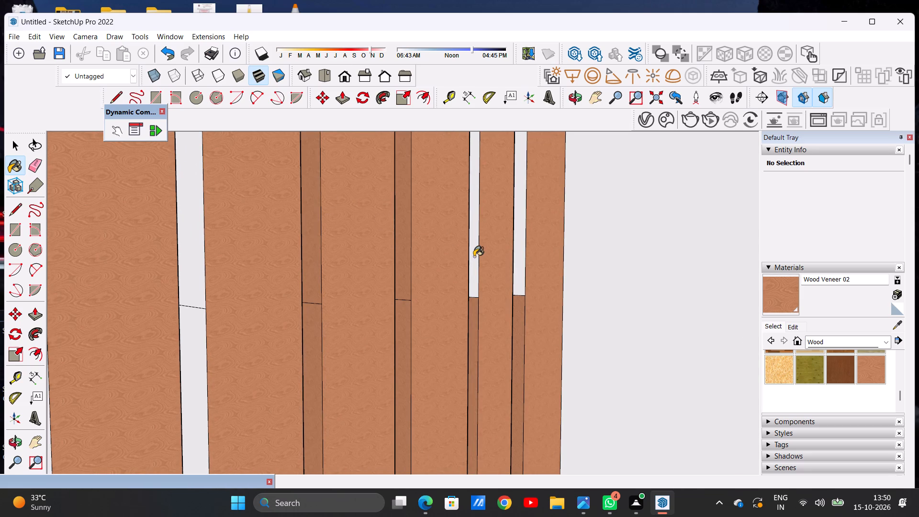
{"action": "left_click", "coordinate": [474, 257]}
{"action": "left_click", "coordinate": [516, 258]}
Paint the upper and lower sections of the left-hand side faces of the fourth to seventh slats with Wood Veneer 02.
{"action": "scroll", "coordinate": [522, 285], "scroll_direction": "down", "scroll_amount": 6}
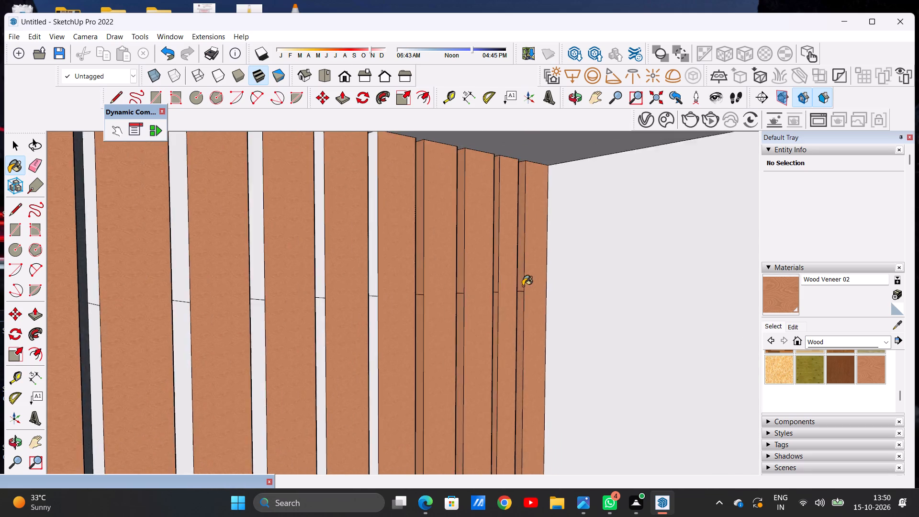
{"action": "scroll", "coordinate": [523, 286], "scroll_direction": "down", "scroll_amount": 5}
{"action": "scroll", "coordinate": [472, 326], "scroll_direction": "up", "scroll_amount": 7}
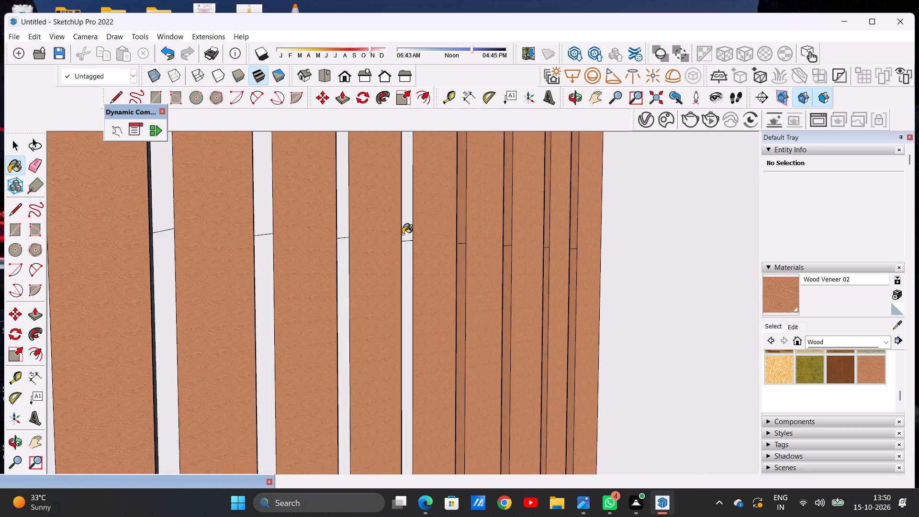
{"action": "left_click", "coordinate": [406, 229]}
{"action": "left_click", "coordinate": [409, 270]}
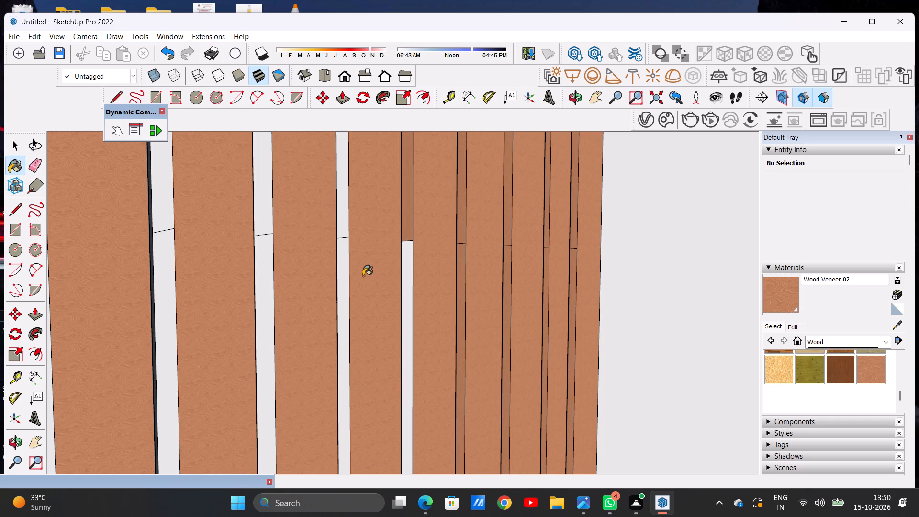
{"action": "left_click", "coordinate": [343, 273]}
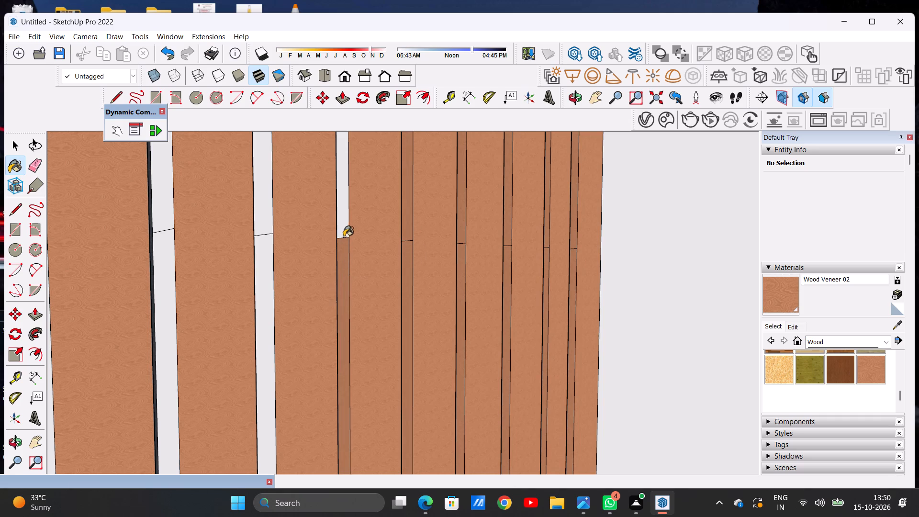
{"action": "left_click", "coordinate": [343, 219]}
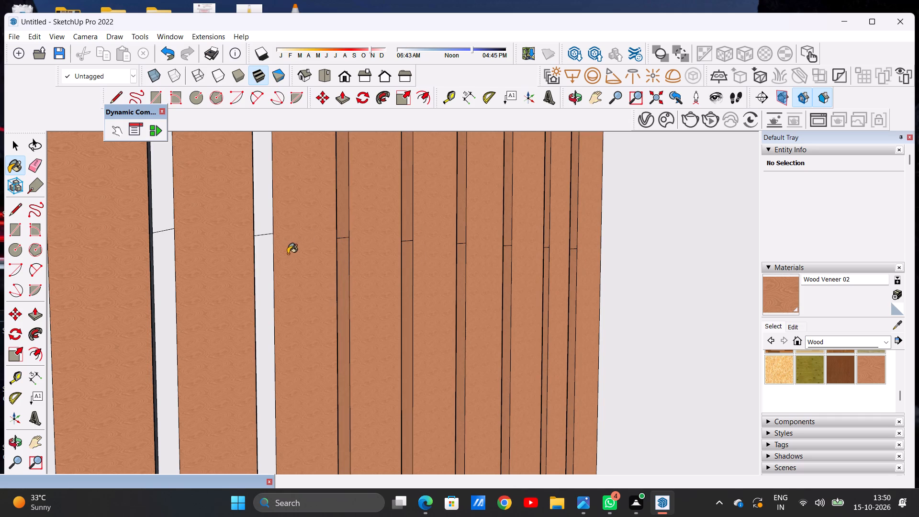
{"action": "left_click", "coordinate": [264, 272]}
{"action": "left_click", "coordinate": [261, 221]}
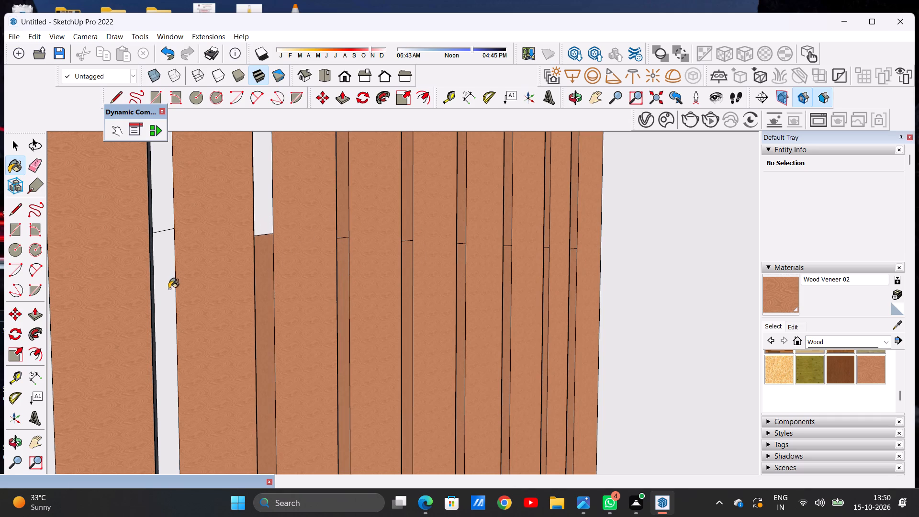
{"action": "left_click", "coordinate": [169, 290]}
{"action": "left_click", "coordinate": [168, 210]}
Paint both sections of the third slat's left-hand side face with Wood Veneer 02.
{"action": "scroll", "coordinate": [340, 273], "scroll_direction": "down", "scroll_amount": 6}
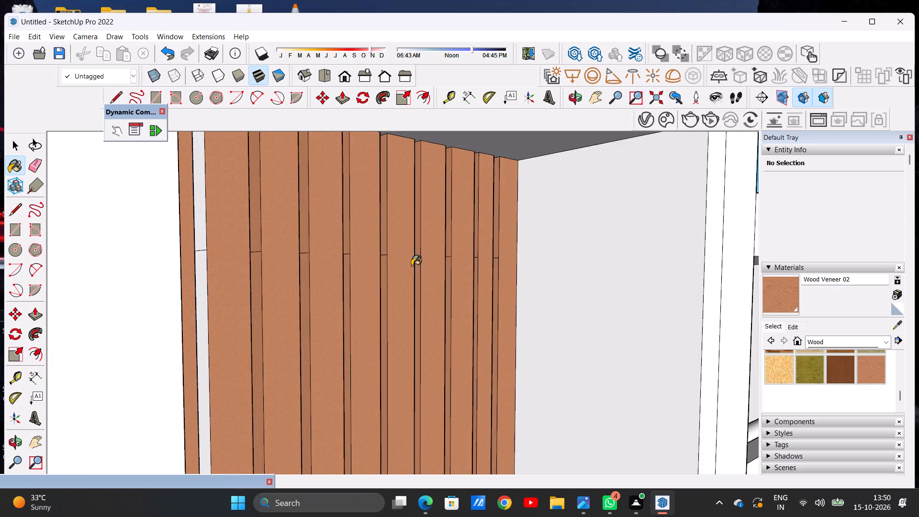
{"action": "scroll", "coordinate": [419, 261], "scroll_direction": "down", "scroll_amount": 5}
{"action": "scroll", "coordinate": [371, 261], "scroll_direction": "up", "scroll_amount": 6}
{"action": "middle_click_drag", "start_coordinate": [296, 276], "coordinate": [278, 289]}
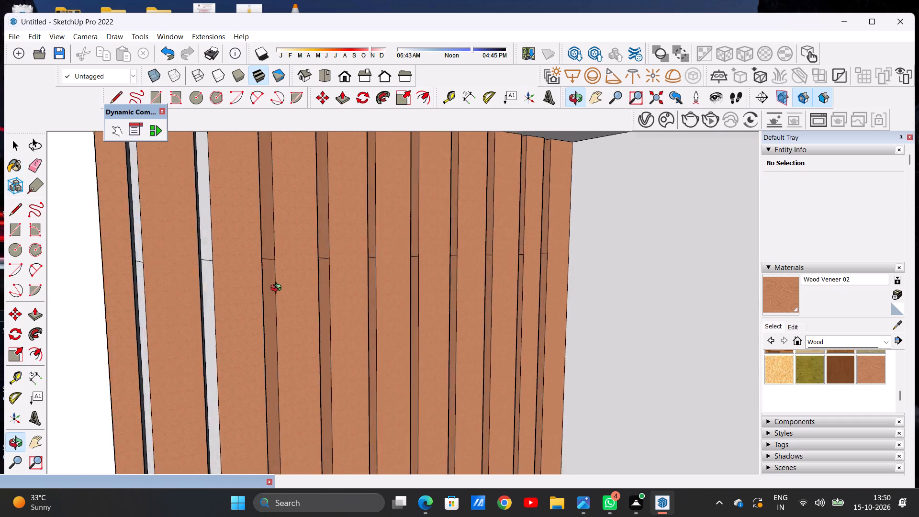
{"action": "middle_click_drag", "start_coordinate": [278, 289], "coordinate": [295, 290]}
{"action": "scroll", "coordinate": [276, 306], "scroll_direction": "up", "scroll_amount": 7}
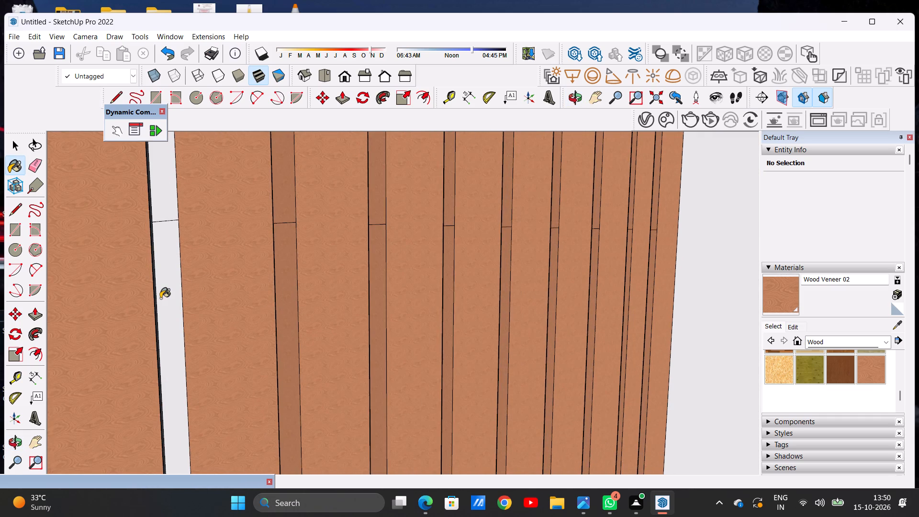
{"action": "left_click", "coordinate": [160, 298]}
{"action": "left_click", "coordinate": [152, 199]}
Paint the front faces of the first five slats in the central panel one floor below with Wood Veneer 02.
{"action": "scroll", "coordinate": [263, 263], "scroll_direction": "down", "scroll_amount": 19}
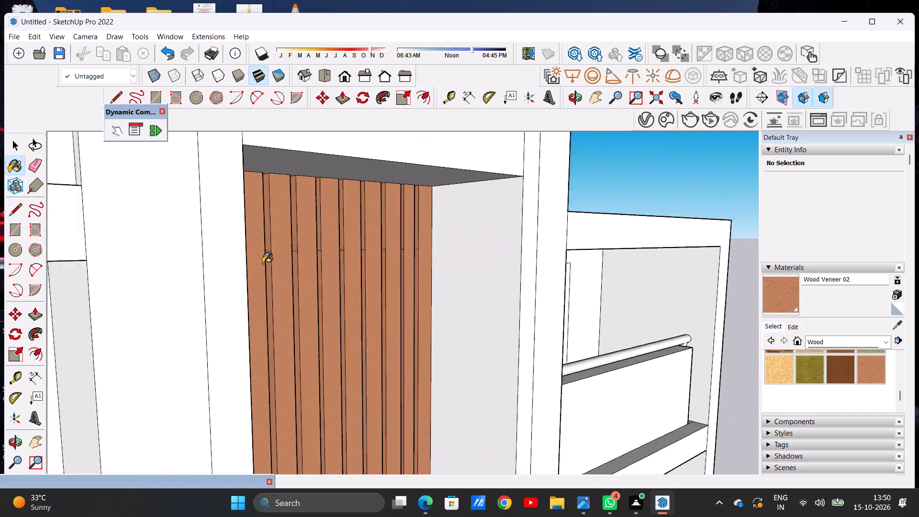
{"action": "scroll", "coordinate": [263, 263], "scroll_direction": "down", "scroll_amount": 9}
{"action": "middle_click_drag", "start_coordinate": [277, 266], "coordinate": [87, 287]}
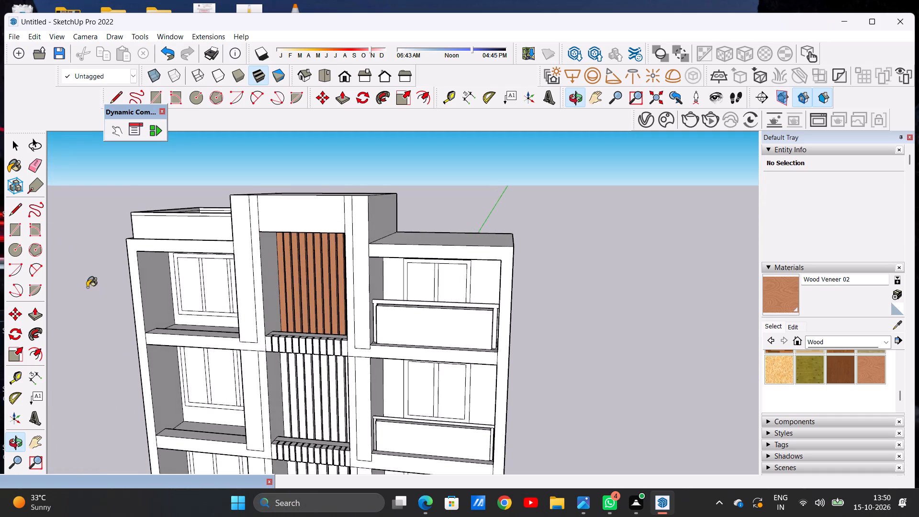
{"action": "scroll", "coordinate": [348, 335], "scroll_direction": "down", "scroll_amount": 12}
{"action": "scroll", "coordinate": [327, 377], "scroll_direction": "up", "scroll_amount": 9}
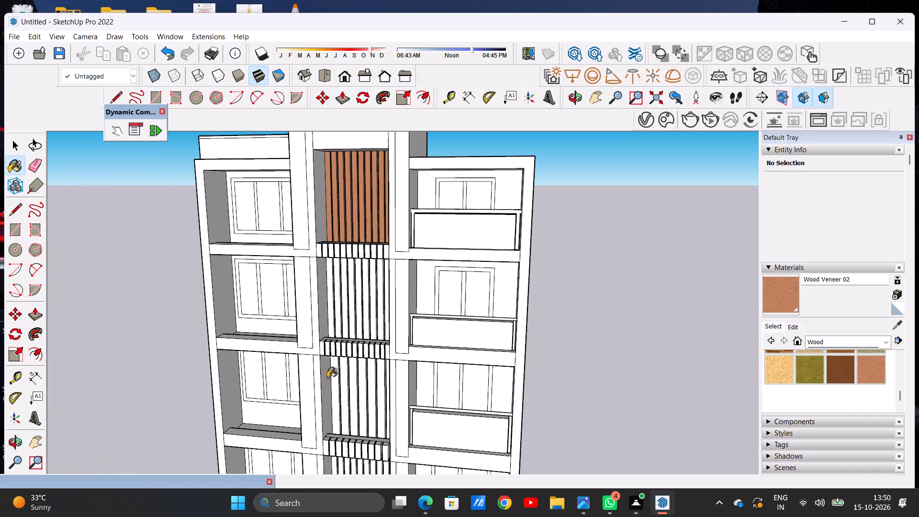
{"action": "middle_click_drag", "start_coordinate": [338, 324], "coordinate": [384, 303]}
{"action": "scroll", "coordinate": [373, 301], "scroll_direction": "up", "scroll_amount": 8}
{"action": "scroll", "coordinate": [281, 309], "scroll_direction": "up", "scroll_amount": 7}
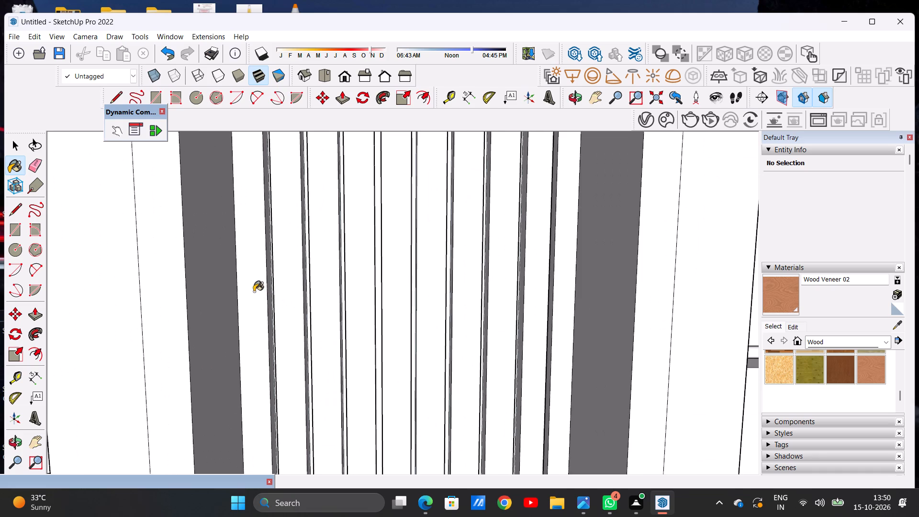
{"action": "left_click", "coordinate": [254, 292]}
{"action": "left_click", "coordinate": [281, 290]}
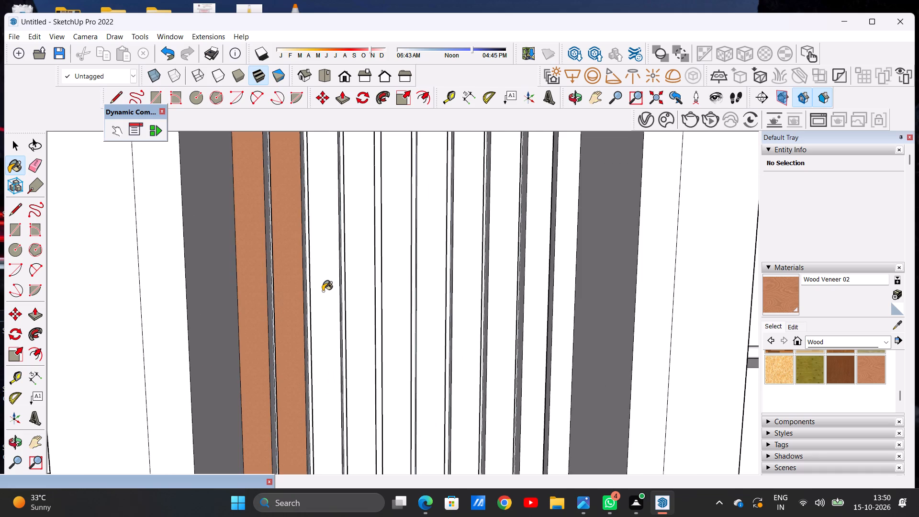
{"action": "left_click", "coordinate": [323, 291]}
{"action": "left_click", "coordinate": [361, 293]}
{"action": "left_click", "coordinate": [391, 291]}
Paint the front faces of the sixth to tenth slats in the same lower panel with Wood Veneer 02.
{"action": "scroll", "coordinate": [332, 285], "scroll_direction": "down", "scroll_amount": 5}
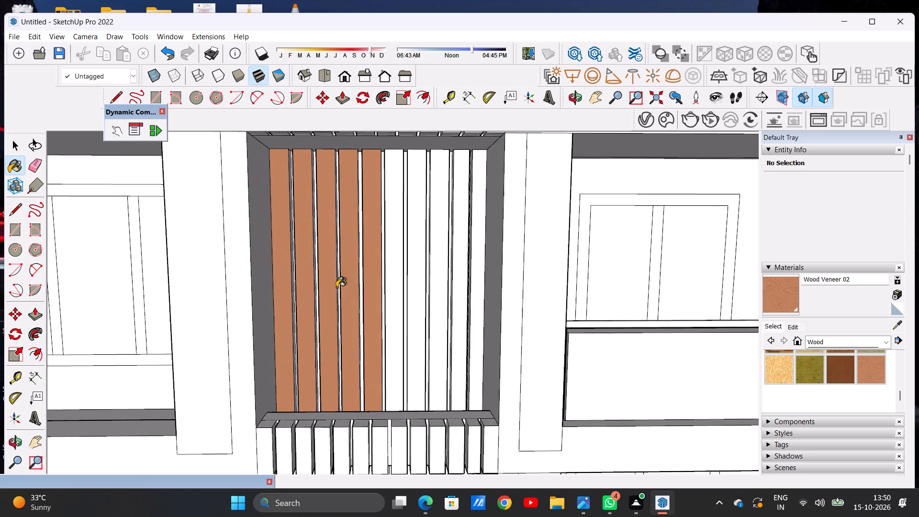
{"action": "scroll", "coordinate": [403, 291], "scroll_direction": "up", "scroll_amount": 9}
{"action": "left_click", "coordinate": [384, 305]}
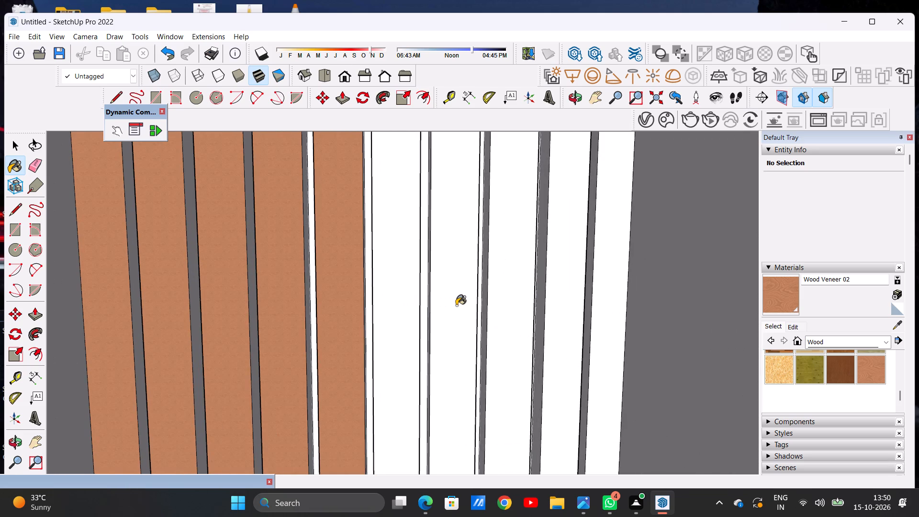
{"action": "left_click", "coordinate": [456, 305]}
{"action": "left_click", "coordinate": [501, 309]}
{"action": "left_click", "coordinate": [551, 309]}
{"action": "left_click", "coordinate": [599, 308]}
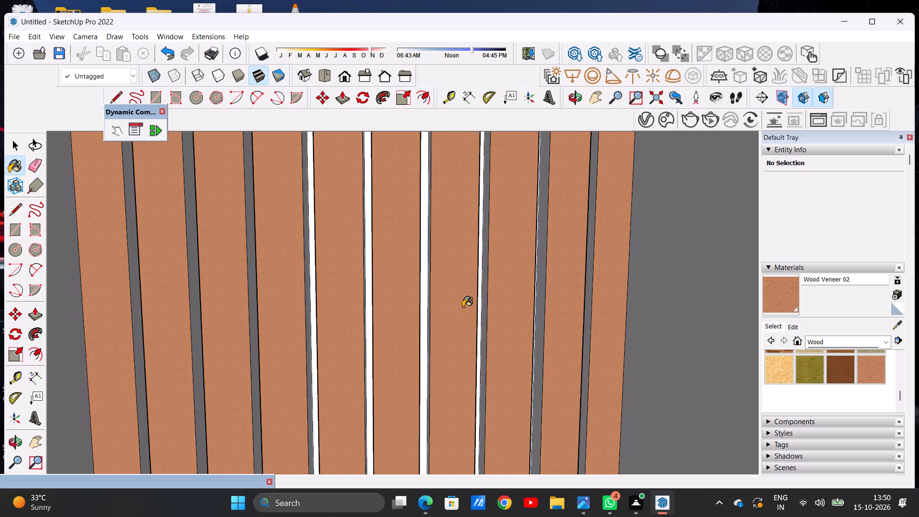
Paint the left-hand side faces of the second to seventh slats in the second panel from the top with Wood Veneer 02.
{"action": "scroll", "coordinate": [401, 305], "scroll_direction": "down", "scroll_amount": 10}
{"action": "middle_click_drag", "start_coordinate": [359, 282], "coordinate": [447, 284]}
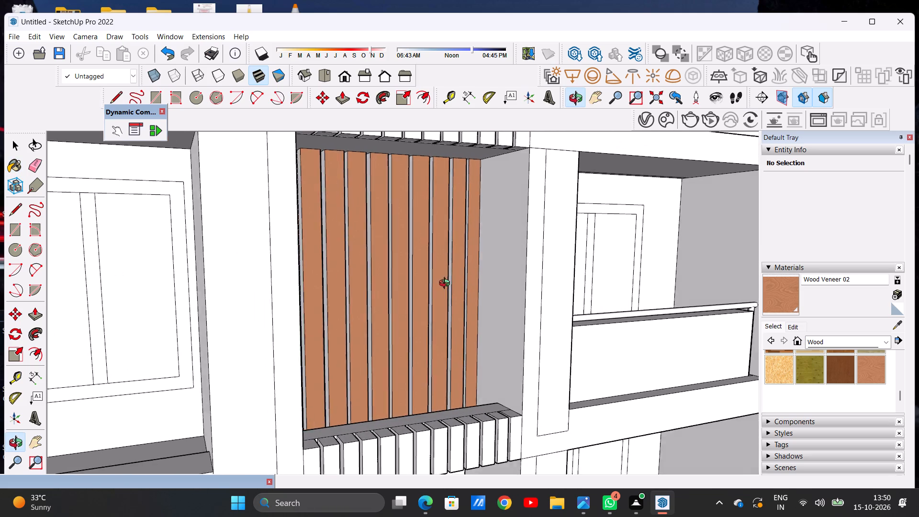
{"action": "middle_click_drag", "start_coordinate": [447, 284], "coordinate": [460, 287]}
{"action": "scroll", "coordinate": [330, 217], "scroll_direction": "up", "scroll_amount": 15}
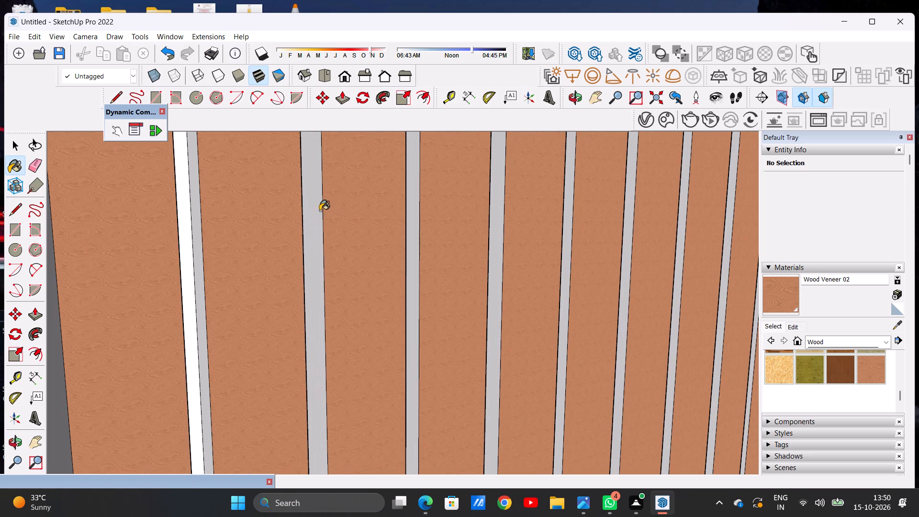
{"action": "left_click", "coordinate": [311, 211]}
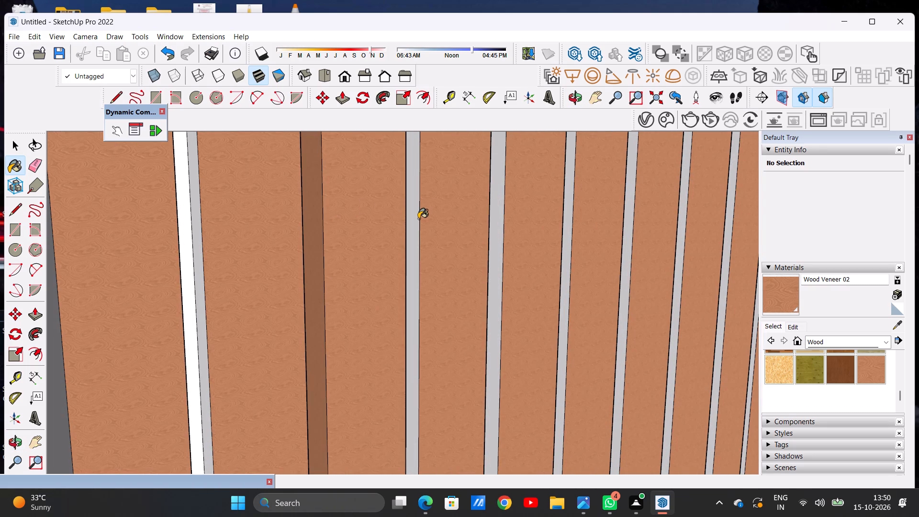
{"action": "left_click", "coordinate": [413, 225]}
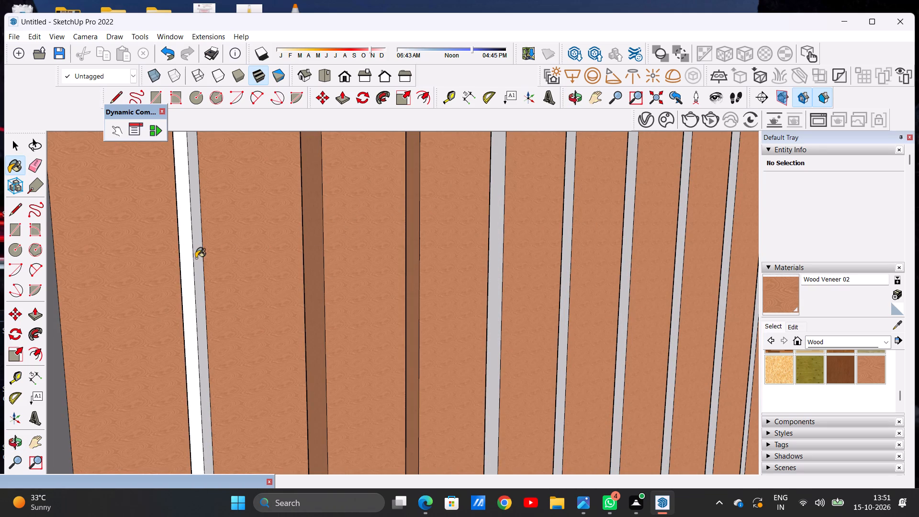
{"action": "left_click", "coordinate": [196, 258]}
{"action": "left_click", "coordinate": [496, 244]}
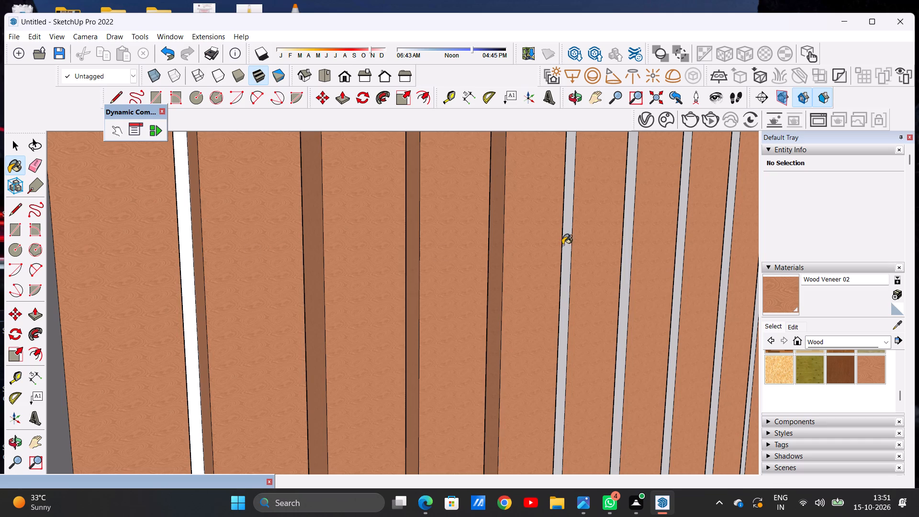
{"action": "left_click", "coordinate": [567, 244]}
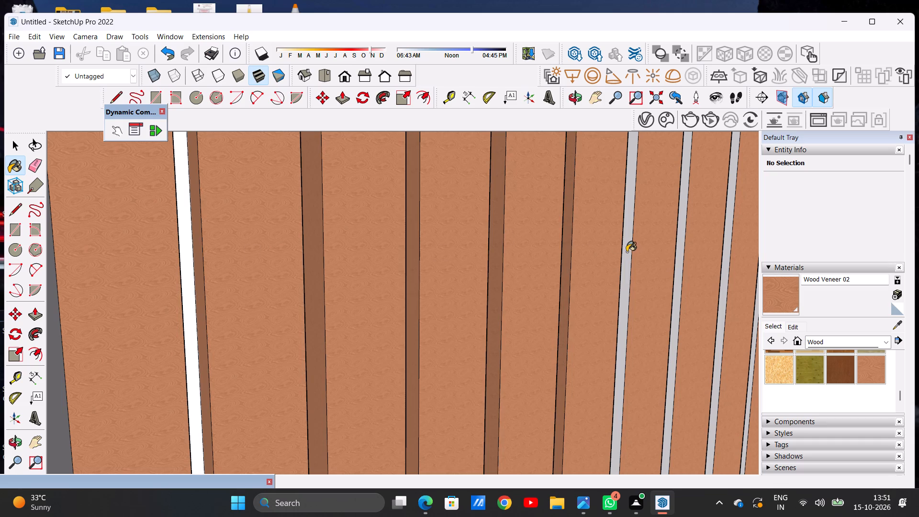
{"action": "left_click", "coordinate": [626, 253]}
Paint the left-hand side faces of the eighth to tenth slats in the same panel with Wood Veneer 02.
{"action": "scroll", "coordinate": [714, 256], "scroll_direction": "up", "scroll_amount": 5}
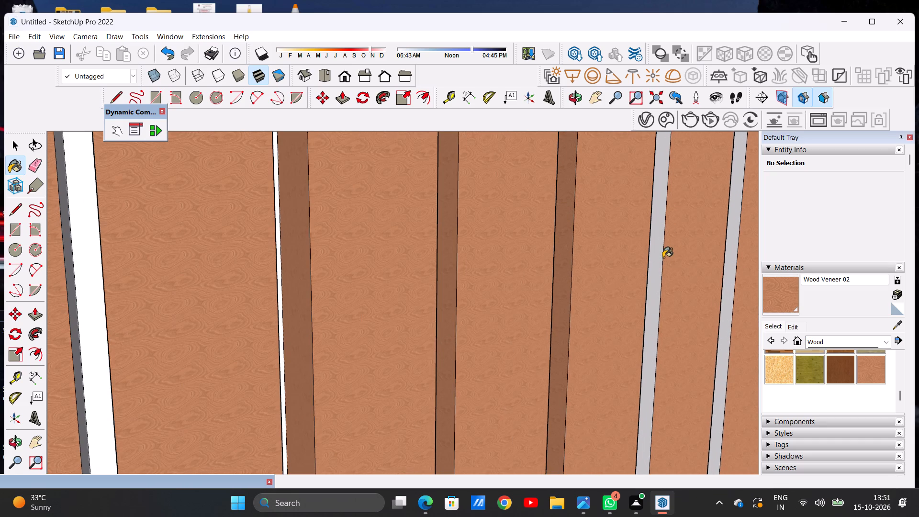
{"action": "left_click", "coordinate": [657, 259]}
{"action": "scroll", "coordinate": [659, 259], "scroll_direction": "down", "scroll_amount": 6}
{"action": "scroll", "coordinate": [707, 251], "scroll_direction": "up", "scroll_amount": 6}
{"action": "left_click", "coordinate": [703, 251]}
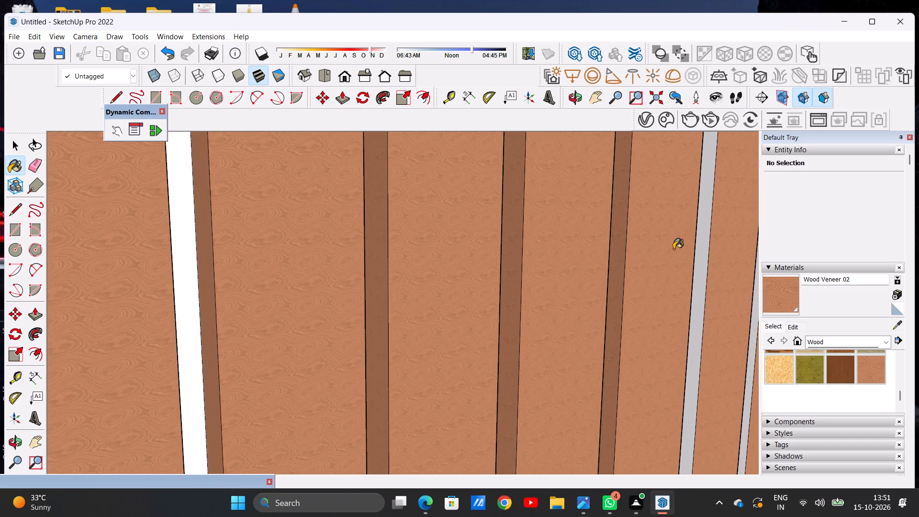
{"action": "scroll", "coordinate": [673, 249], "scroll_direction": "down", "scroll_amount": 10}
{"action": "scroll", "coordinate": [721, 252], "scroll_direction": "up", "scroll_amount": 13}
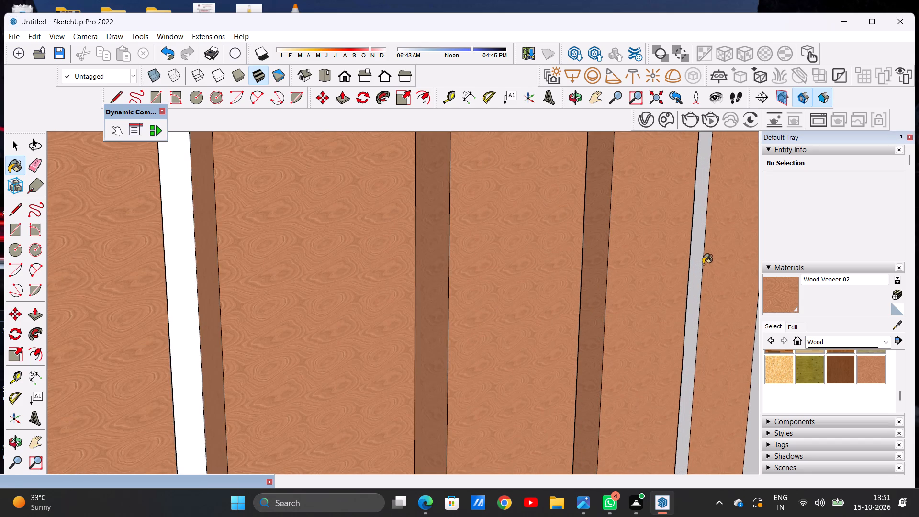
{"action": "left_click_drag", "start_coordinate": [695, 272], "coordinate": [699, 276]}
Paint the right-hand side faces of the first three slats in the second panel from the top with Wood Veneer 02.
{"action": "scroll", "coordinate": [448, 261], "scroll_direction": "down", "scroll_amount": 15}
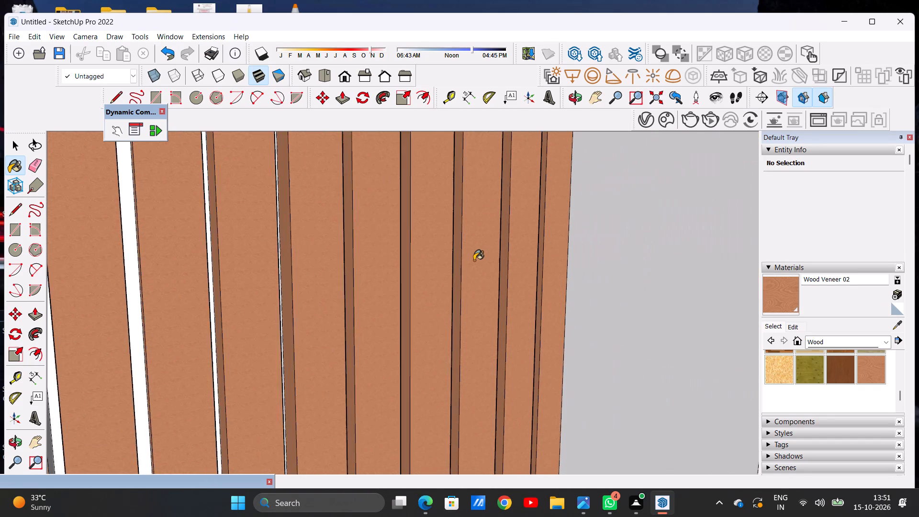
{"action": "scroll", "coordinate": [474, 260], "scroll_direction": "down", "scroll_amount": 8}
{"action": "scroll", "coordinate": [464, 259], "scroll_direction": "up", "scroll_amount": 6}
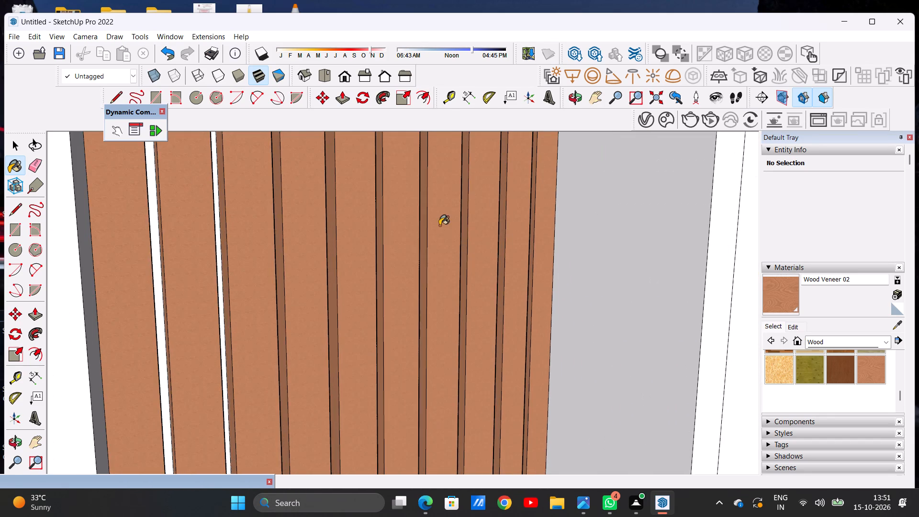
{"action": "middle_click_drag", "start_coordinate": [439, 225], "coordinate": [287, 210]}
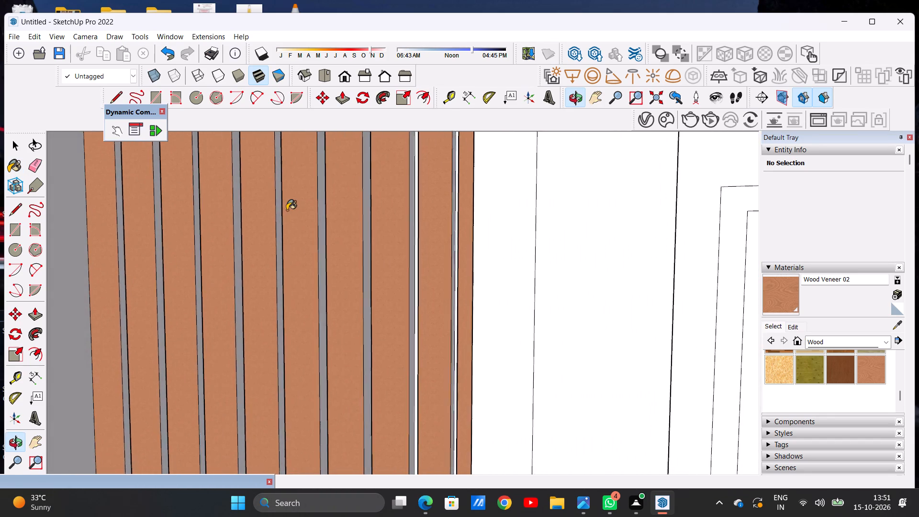
{"action": "scroll", "coordinate": [287, 210], "scroll_direction": "up", "scroll_amount": 1}
{"action": "scroll", "coordinate": [344, 240], "scroll_direction": "down", "scroll_amount": 11}
{"action": "scroll", "coordinate": [335, 227], "scroll_direction": "up", "scroll_amount": 15}
{"action": "scroll", "coordinate": [195, 230], "scroll_direction": "down", "scroll_amount": 1}
{"action": "scroll", "coordinate": [195, 230], "scroll_direction": "up", "scroll_amount": 4}
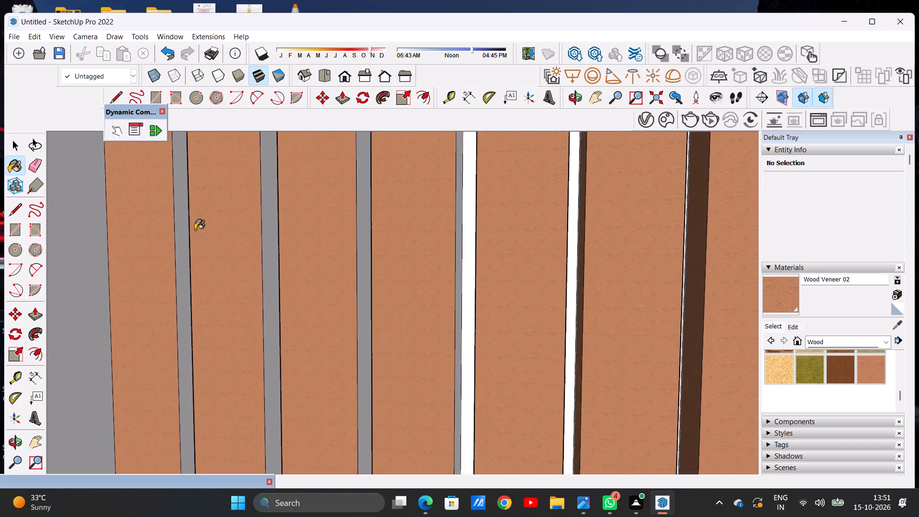
{"action": "scroll", "coordinate": [195, 230], "scroll_direction": "up", "scroll_amount": 5}
{"action": "left_click", "coordinate": [169, 246]}
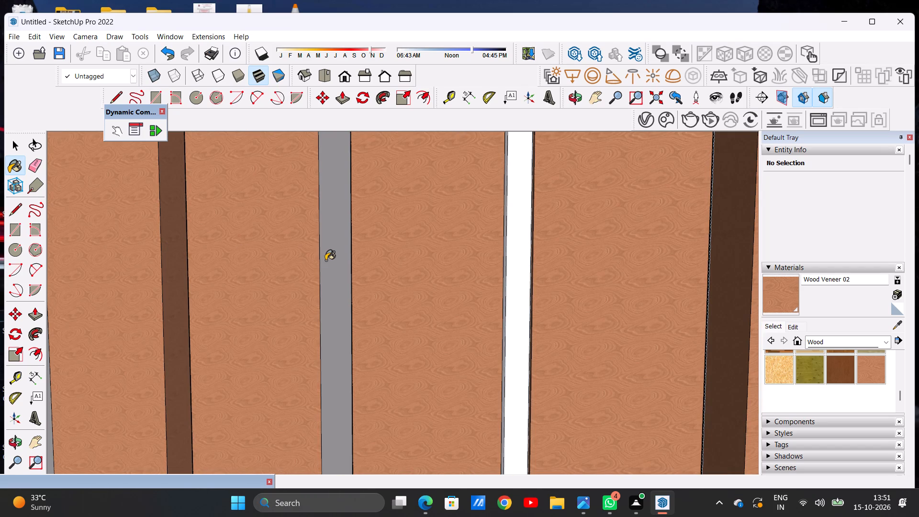
{"action": "left_click", "coordinate": [326, 260]}
{"action": "scroll", "coordinate": [306, 256], "scroll_direction": "down", "scroll_amount": 11}
{"action": "scroll", "coordinate": [370, 238], "scroll_direction": "up", "scroll_amount": 13}
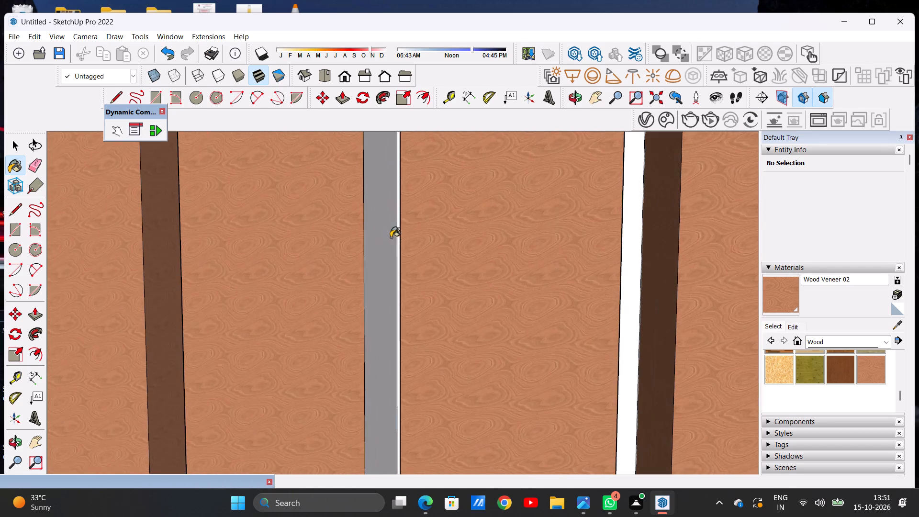
{"action": "left_click", "coordinate": [381, 240]}
Paint the right-hand side faces of the fourth and fifth slats in the same panel with Wood Veneer 02.
{"action": "scroll", "coordinate": [341, 251], "scroll_direction": "down", "scroll_amount": 18}
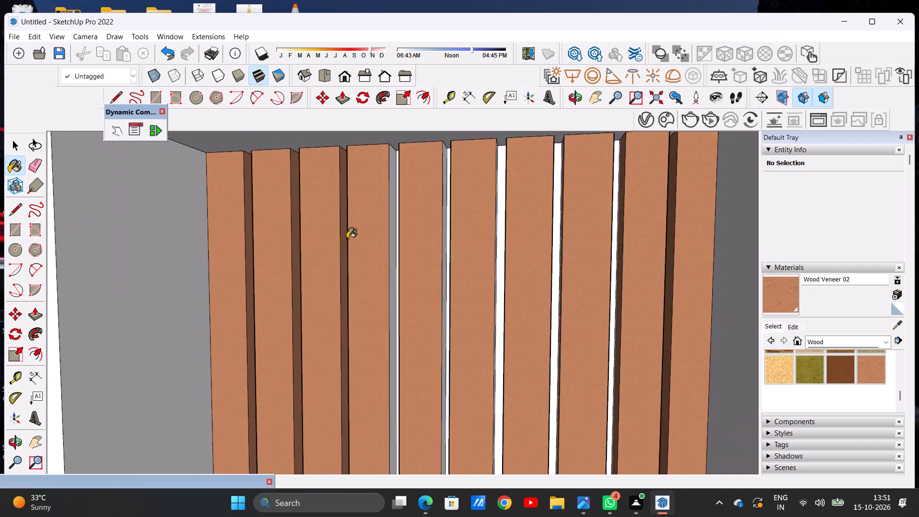
{"action": "scroll", "coordinate": [347, 238], "scroll_direction": "down", "scroll_amount": 6}
{"action": "middle_click_drag", "start_coordinate": [415, 238], "coordinate": [387, 243]}
{"action": "scroll", "coordinate": [497, 208], "scroll_direction": "up", "scroll_amount": 7}
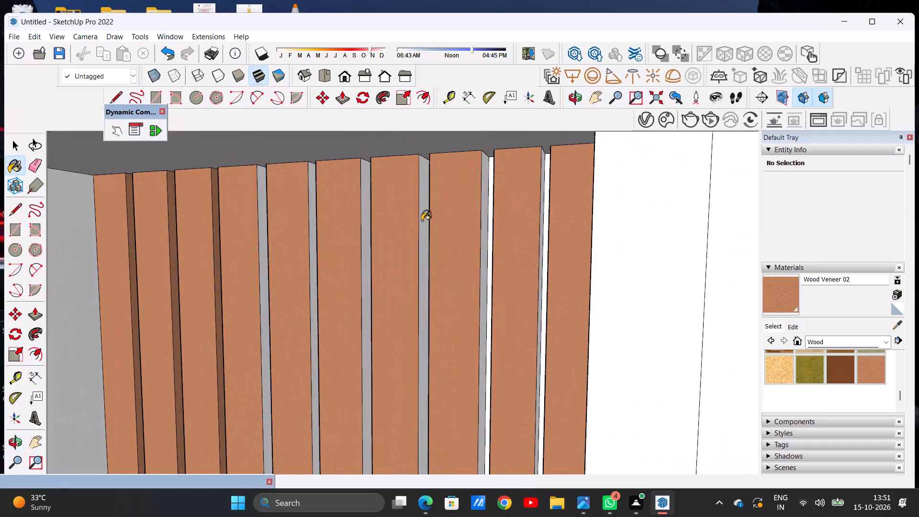
{"action": "scroll", "coordinate": [304, 238], "scroll_direction": "up", "scroll_amount": 6}
{"action": "left_click", "coordinate": [227, 253]}
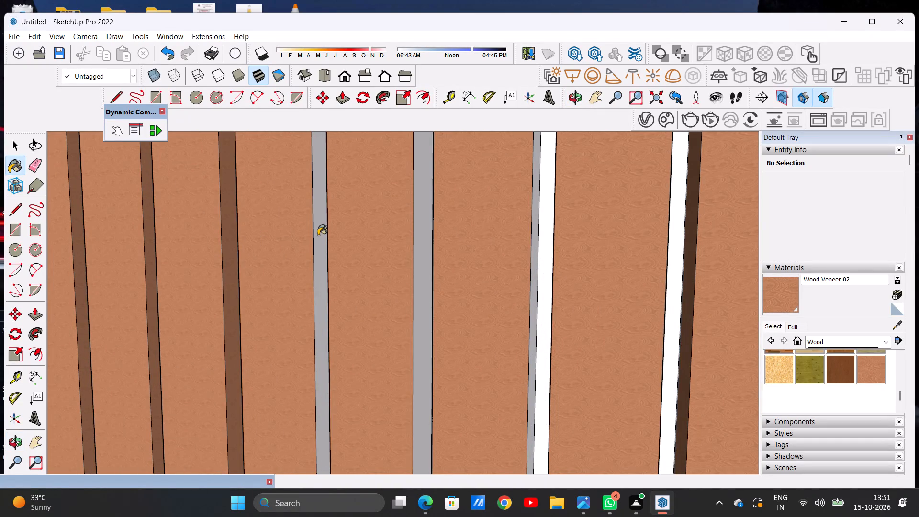
{"action": "left_click", "coordinate": [317, 235]}
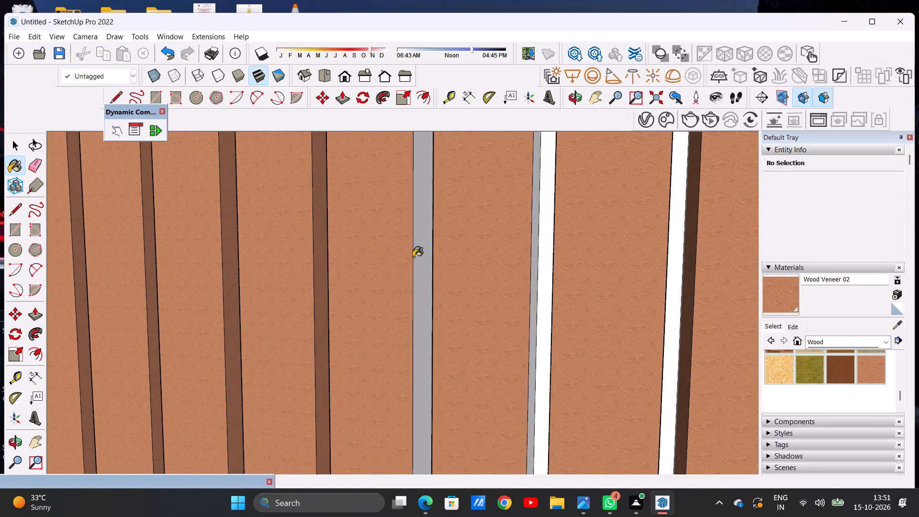
{"action": "left_click", "coordinate": [414, 256]}
Paint the right-hand side faces of the sixth to ninth slats in the same panel with Wood Veneer 02.
{"action": "scroll", "coordinate": [363, 227], "scroll_direction": "down", "scroll_amount": 9}
{"action": "middle_click_drag", "start_coordinate": [414, 237], "coordinate": [387, 260]}
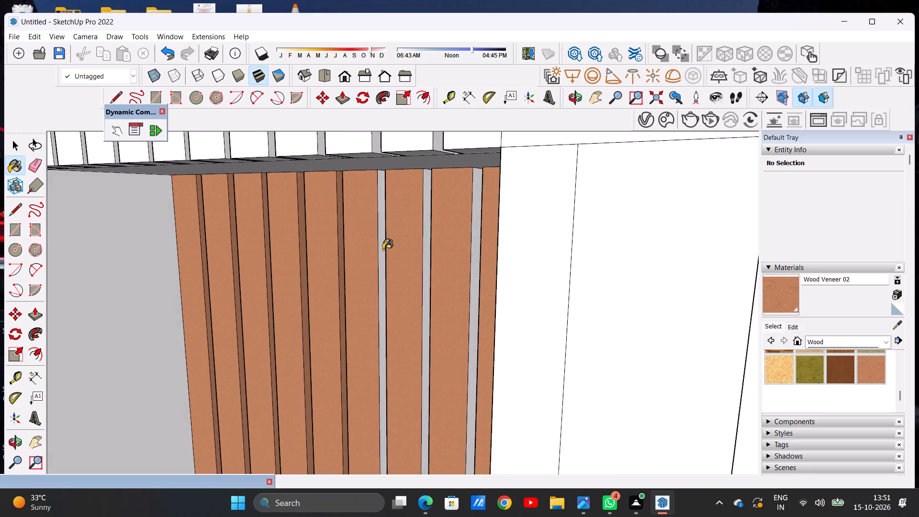
{"action": "scroll", "coordinate": [370, 236], "scroll_direction": "up", "scroll_amount": 2}
{"action": "scroll", "coordinate": [369, 236], "scroll_direction": "down", "scroll_amount": 1}
{"action": "scroll", "coordinate": [369, 236], "scroll_direction": "up", "scroll_amount": 11}
{"action": "left_click", "coordinate": [398, 254]}
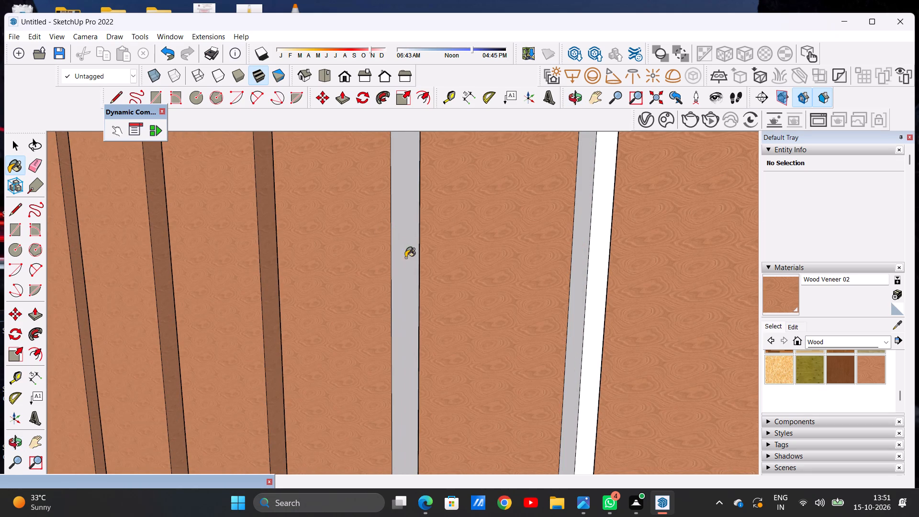
{"action": "left_click", "coordinate": [575, 269]}
{"action": "scroll", "coordinate": [518, 266], "scroll_direction": "down", "scroll_amount": 17}
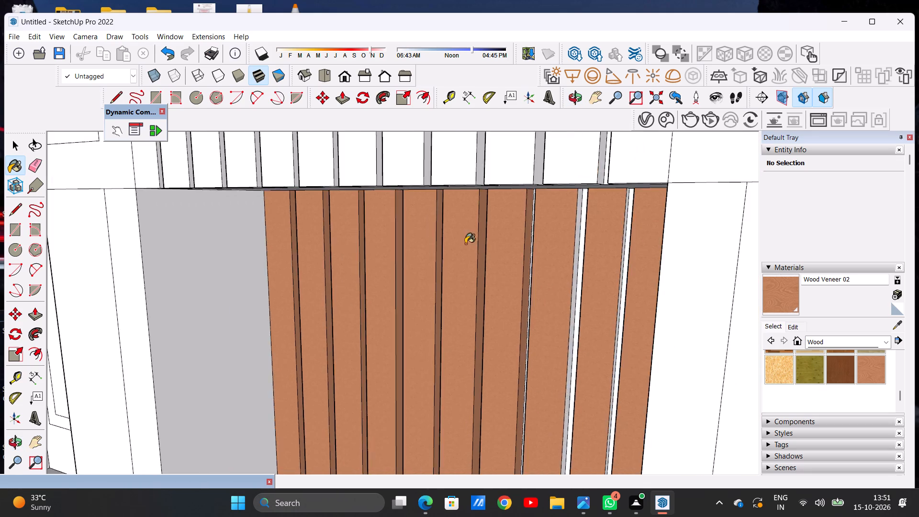
{"action": "scroll", "coordinate": [465, 244], "scroll_direction": "down", "scroll_amount": 5}
{"action": "scroll", "coordinate": [514, 277], "scroll_direction": "up", "scroll_amount": 19}
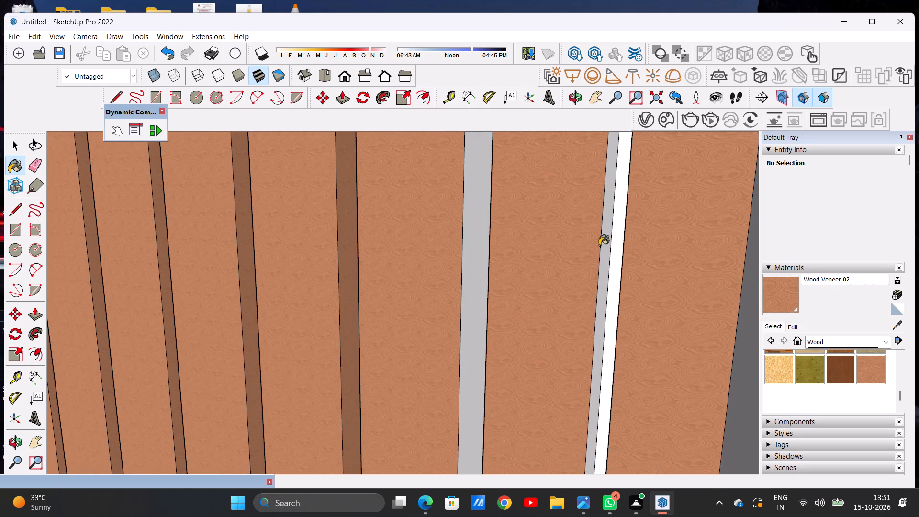
{"action": "left_click", "coordinate": [601, 245]}
{"action": "left_click", "coordinate": [605, 240]}
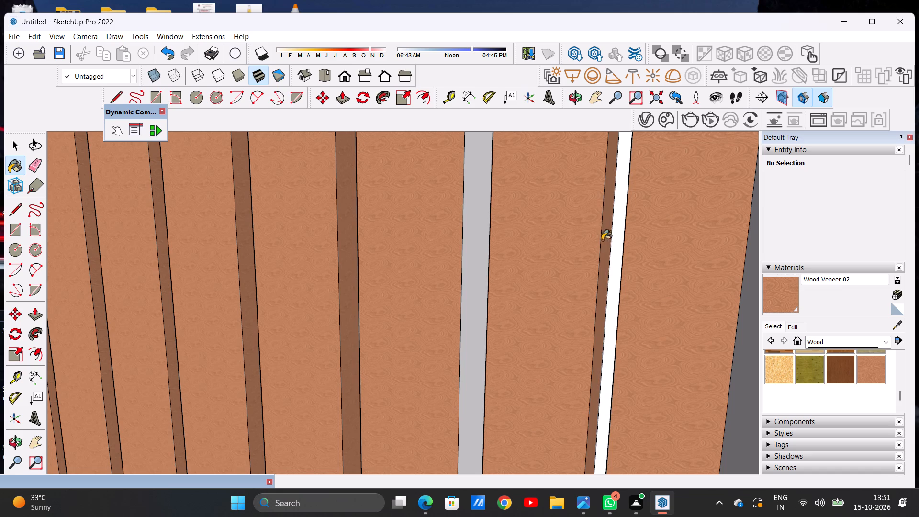
{"action": "left_click", "coordinate": [473, 261]}
Paint the front faces of the first three slats in the third central panel from the top with Wood Veneer 02.
{"action": "scroll", "coordinate": [543, 276], "scroll_direction": "down", "scroll_amount": 11}
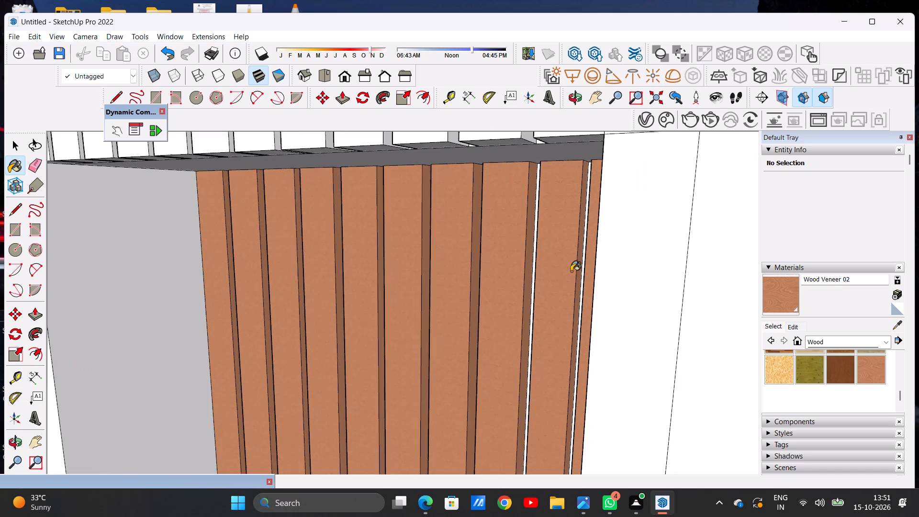
{"action": "scroll", "coordinate": [571, 271], "scroll_direction": "down", "scroll_amount": 8}
{"action": "middle_click_drag", "start_coordinate": [458, 296], "coordinate": [603, 283]}
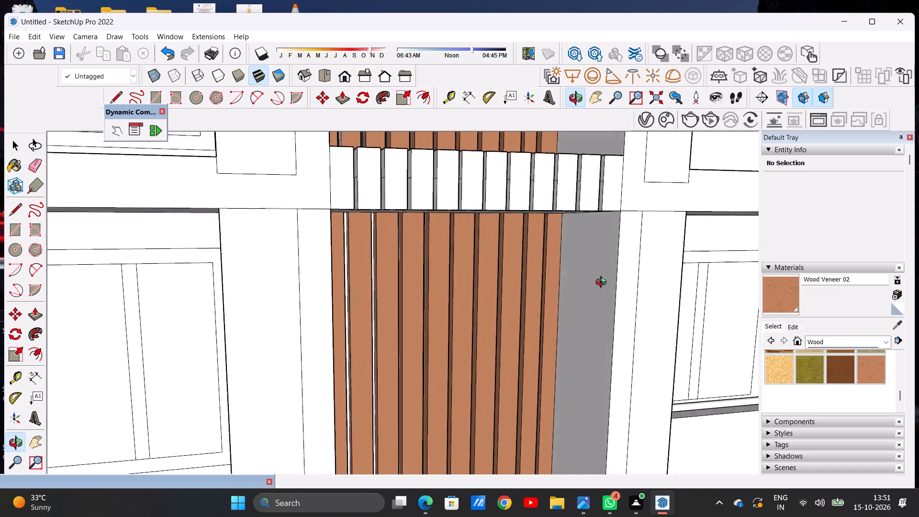
{"action": "middle_click_drag", "start_coordinate": [603, 283], "coordinate": [519, 277]}
{"action": "scroll", "coordinate": [519, 277], "scroll_direction": "down", "scroll_amount": 15}
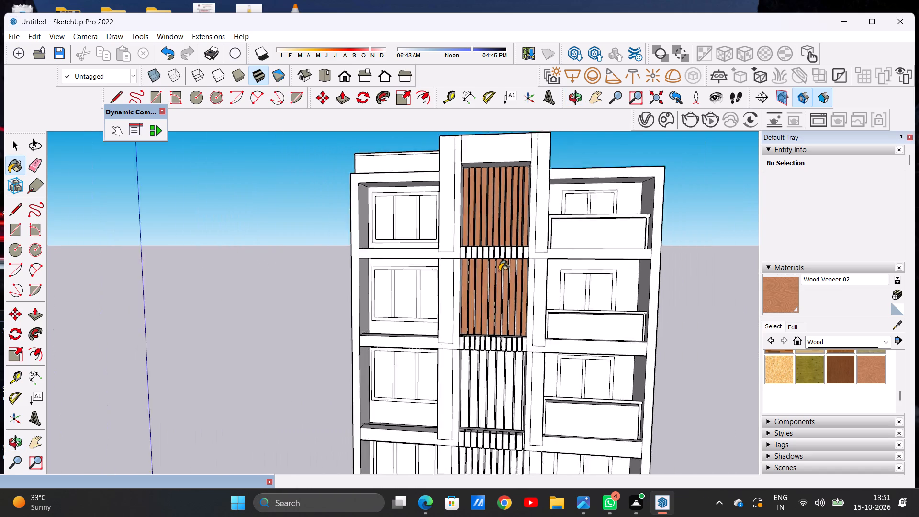
{"action": "scroll", "coordinate": [499, 271], "scroll_direction": "down", "scroll_amount": 5}
{"action": "scroll", "coordinate": [503, 368], "scroll_direction": "up", "scroll_amount": 5}
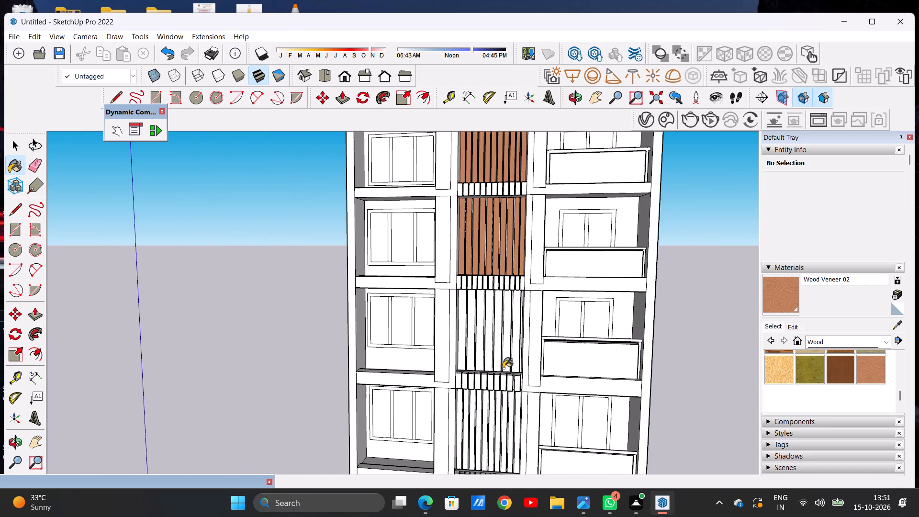
{"action": "scroll", "coordinate": [471, 303], "scroll_direction": "down", "scroll_amount": 6}
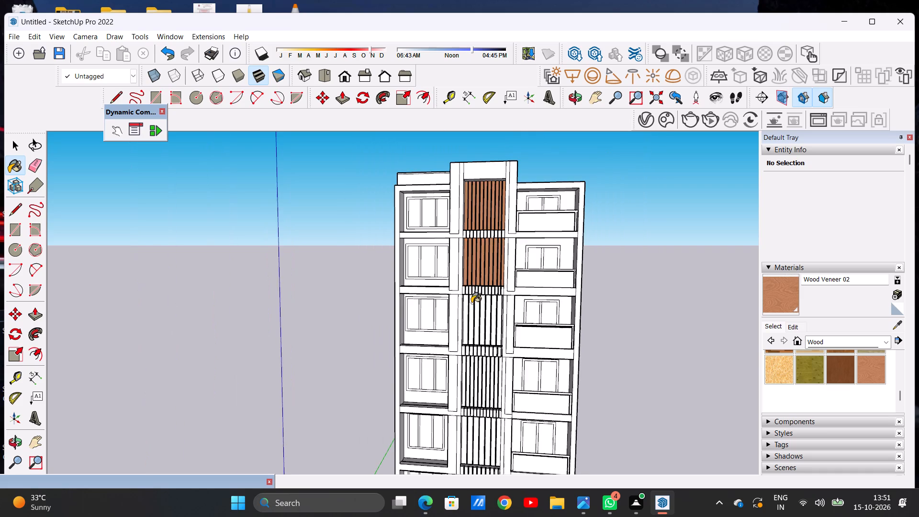
{"action": "scroll", "coordinate": [471, 303], "scroll_direction": "down", "scroll_amount": 3}
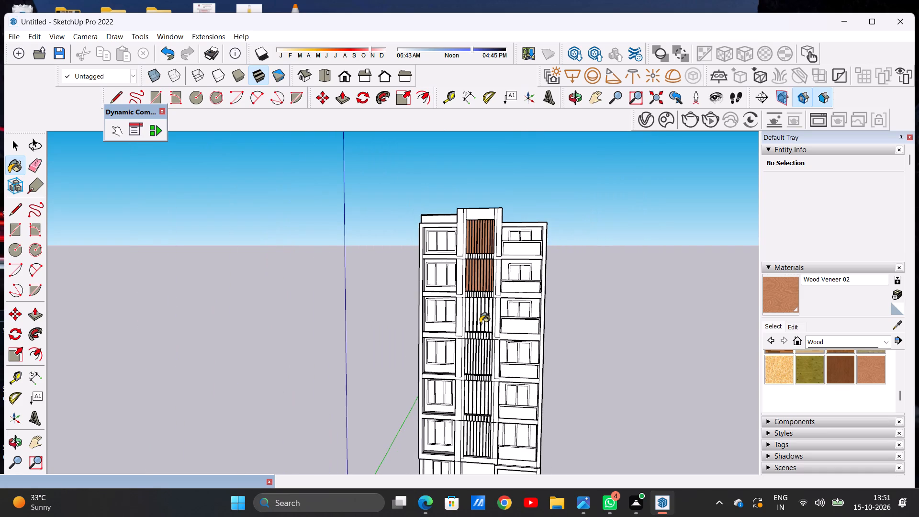
{"action": "scroll", "coordinate": [480, 323], "scroll_direction": "up", "scroll_amount": 2}
{"action": "scroll", "coordinate": [480, 323], "scroll_direction": "down", "scroll_amount": 1}
{"action": "scroll", "coordinate": [480, 323], "scroll_direction": "up", "scroll_amount": 5}
{"action": "scroll", "coordinate": [470, 331], "scroll_direction": "down", "scroll_amount": 1}
{"action": "scroll", "coordinate": [470, 331], "scroll_direction": "up", "scroll_amount": 20}
{"action": "scroll", "coordinate": [470, 331], "scroll_direction": "up", "scroll_amount": 1}
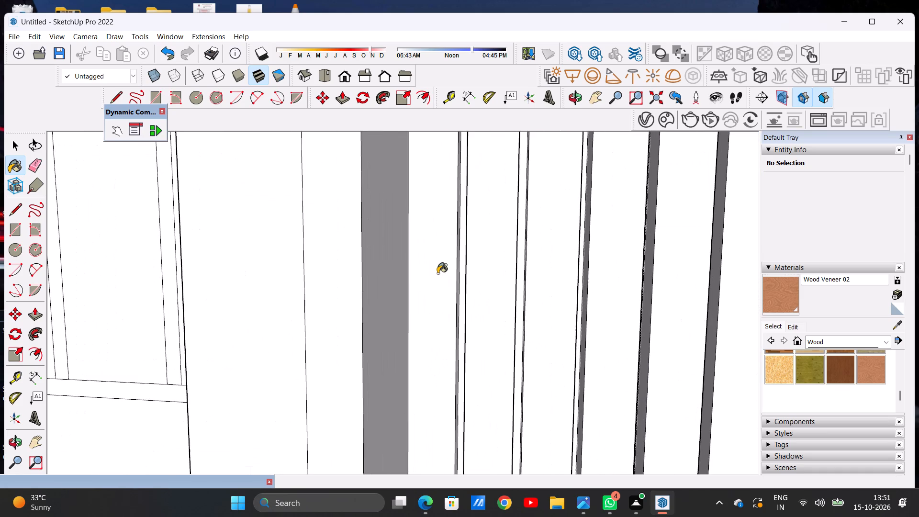
{"action": "left_click", "coordinate": [437, 273]}
{"action": "left_click", "coordinate": [474, 275]}
{"action": "left_click", "coordinate": [541, 297]}
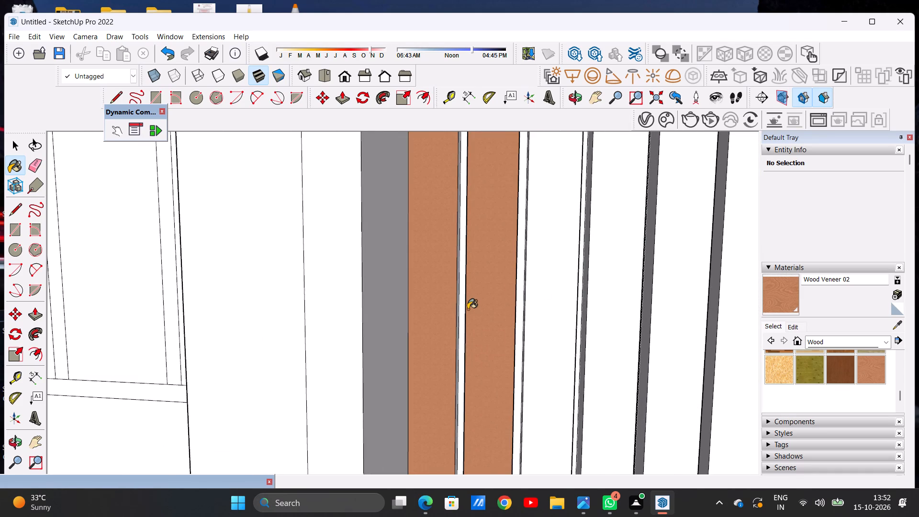
Paint the front faces of the fourth to seventh slats in the third central panel with Wood Veneer 02.
{"action": "scroll", "coordinate": [467, 311], "scroll_direction": "down", "scroll_amount": 12}
{"action": "scroll", "coordinate": [535, 301], "scroll_direction": "up", "scroll_amount": 7}
{"action": "left_click", "coordinate": [612, 293]}
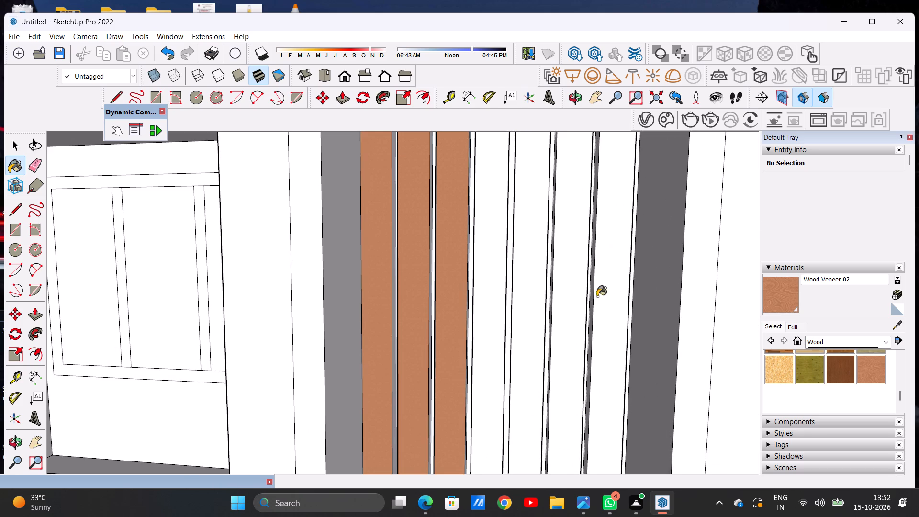
{"action": "left_click", "coordinate": [571, 309]}
{"action": "left_click", "coordinate": [528, 317]}
{"action": "left_click", "coordinate": [493, 317]}
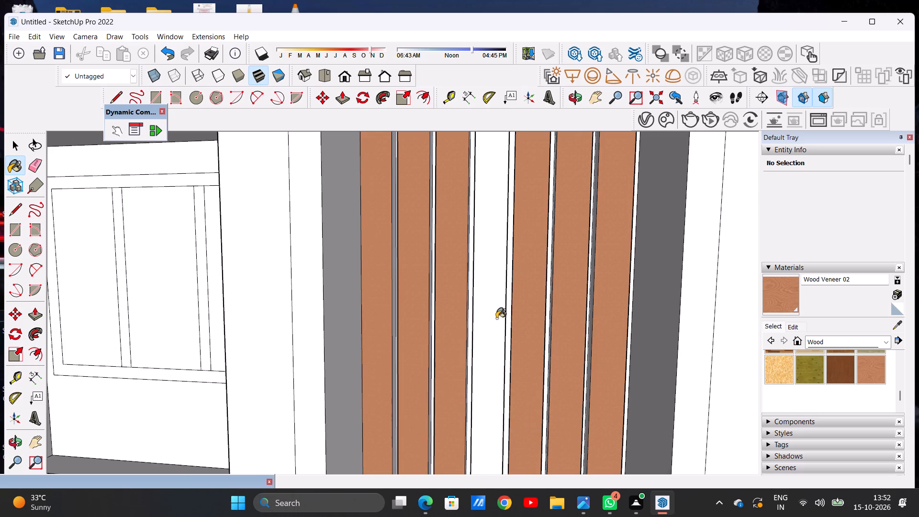
Paint the left-hand side faces of the fourth and fifth slats in the third central panel with Wood Veneer 02.
{"action": "scroll", "coordinate": [527, 327], "scroll_direction": "down", "scroll_amount": 8}
{"action": "middle_click_drag", "start_coordinate": [464, 324], "coordinate": [605, 326]}
{"action": "scroll", "coordinate": [452, 282], "scroll_direction": "up", "scroll_amount": 3}
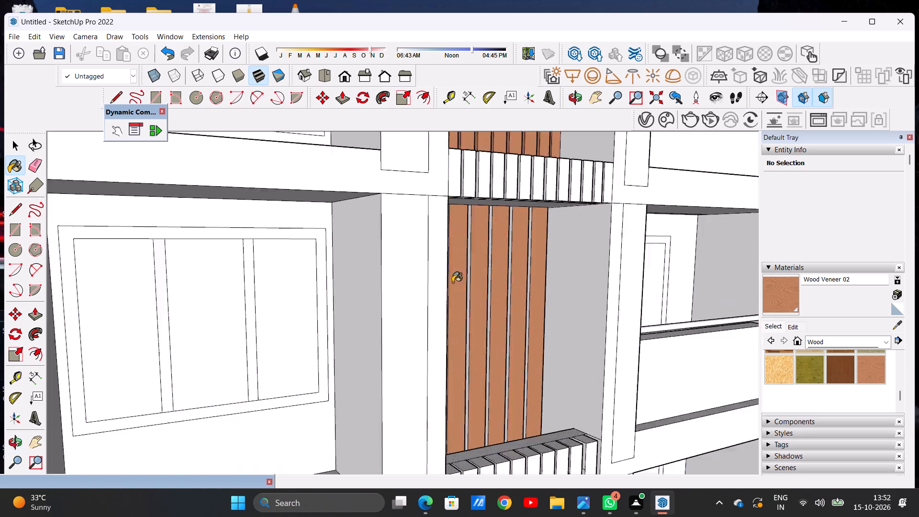
{"action": "scroll", "coordinate": [452, 282], "scroll_direction": "up", "scroll_amount": 11}
{"action": "scroll", "coordinate": [475, 270], "scroll_direction": "down", "scroll_amount": 1}
{"action": "scroll", "coordinate": [475, 270], "scroll_direction": "up", "scroll_amount": 13}
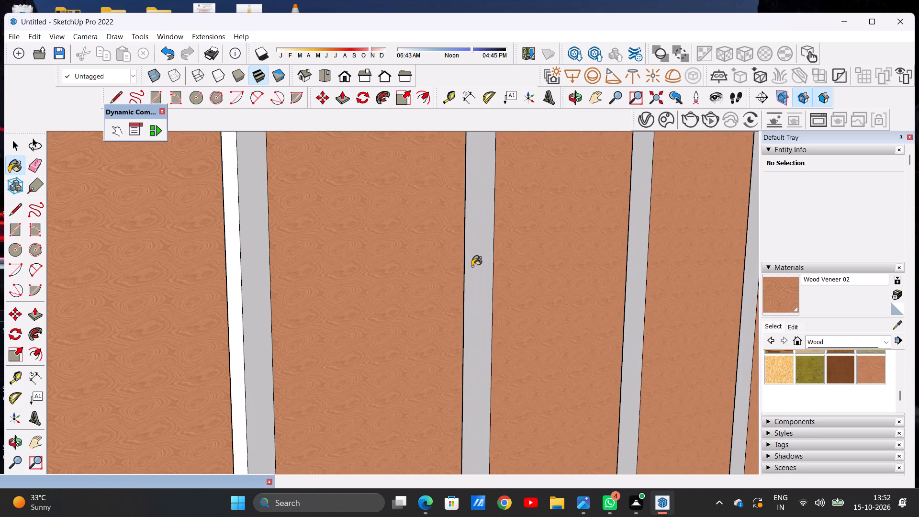
{"action": "left_click", "coordinate": [484, 256]}
{"action": "scroll", "coordinate": [484, 256], "scroll_direction": "down", "scroll_amount": 16}
{"action": "scroll", "coordinate": [516, 250], "scroll_direction": "up", "scroll_amount": 2}
{"action": "scroll", "coordinate": [518, 249], "scroll_direction": "down", "scroll_amount": 1}
{"action": "scroll", "coordinate": [518, 248], "scroll_direction": "up", "scroll_amount": 7}
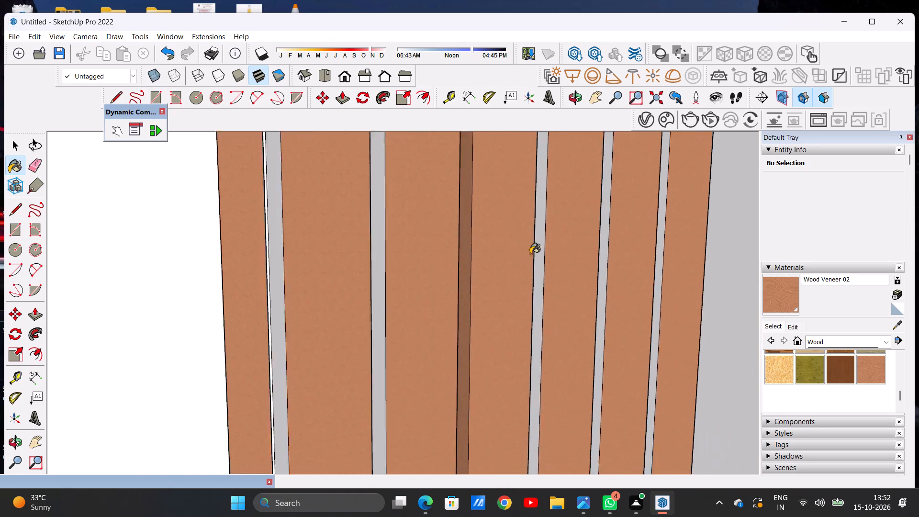
{"action": "scroll", "coordinate": [530, 254], "scroll_direction": "up", "scroll_amount": 8}
{"action": "left_click", "coordinate": [543, 260]}
{"action": "scroll", "coordinate": [544, 262], "scroll_direction": "down", "scroll_amount": 17}
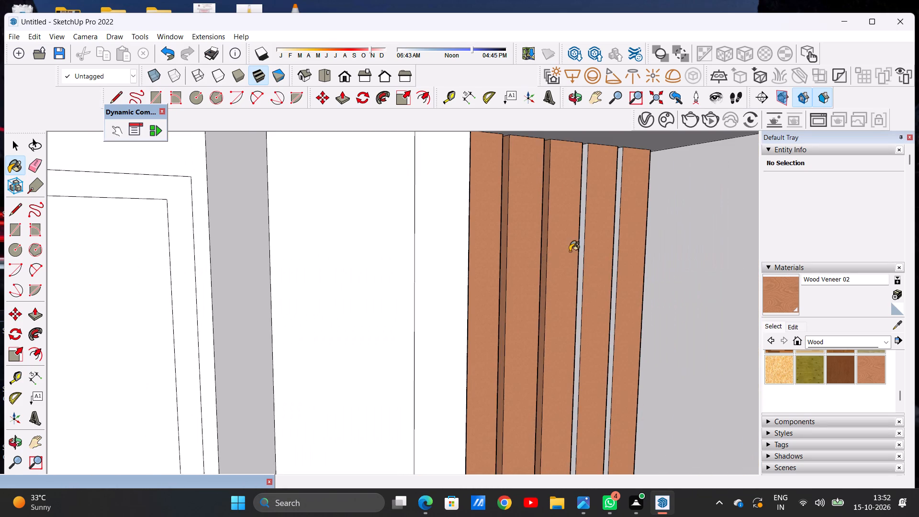
Paint the left-hand side faces of the seventh, sixth, third and second slats in the same panel with Wood Veneer 02.
{"action": "scroll", "coordinate": [625, 235], "scroll_direction": "up", "scroll_amount": 11}
{"action": "left_click", "coordinate": [604, 249]}
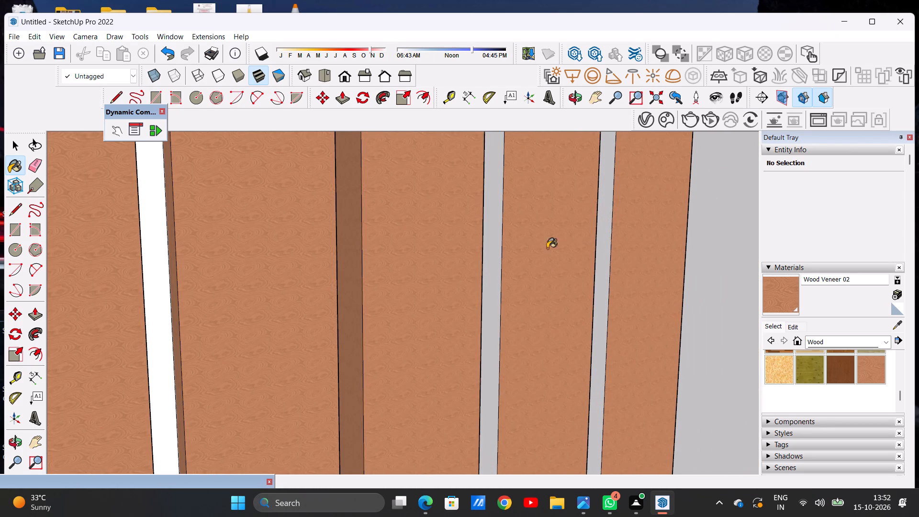
{"action": "left_click", "coordinate": [493, 262]}
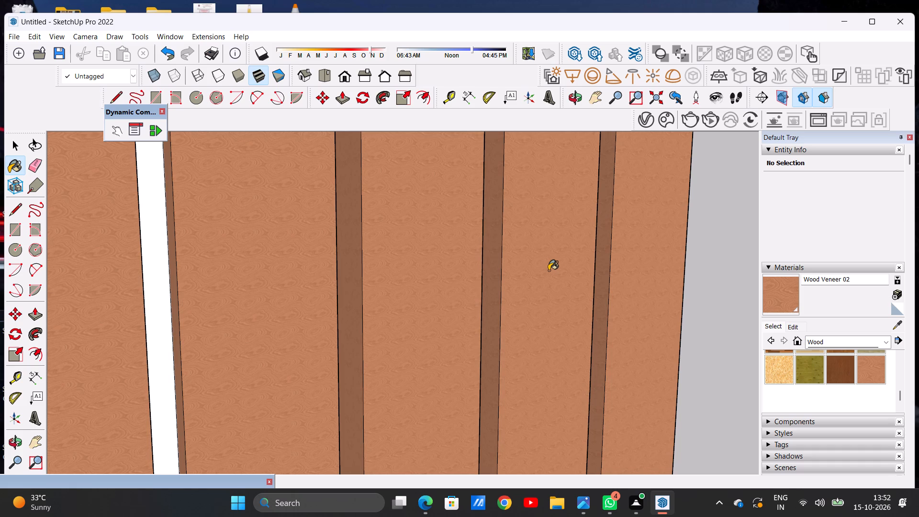
{"action": "scroll", "coordinate": [516, 257], "scroll_direction": "down", "scroll_amount": 15}
{"action": "scroll", "coordinate": [453, 236], "scroll_direction": "up", "scroll_amount": 5}
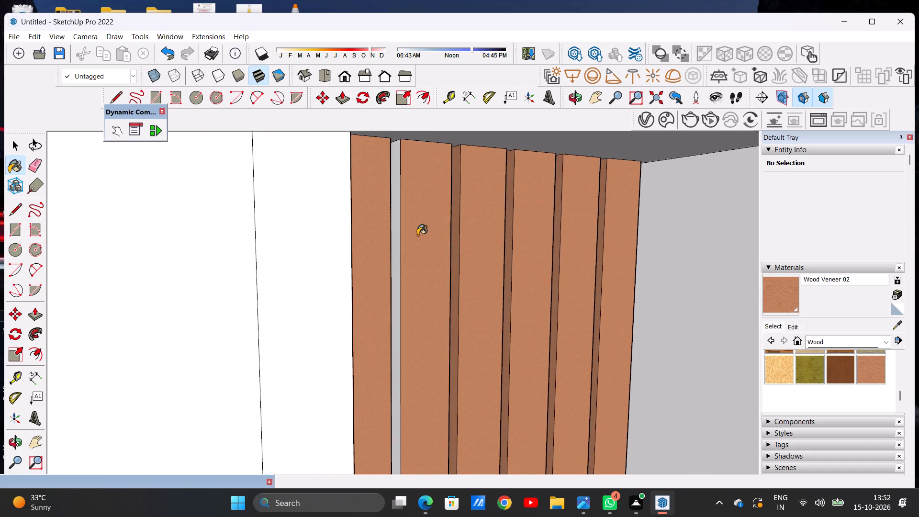
{"action": "scroll", "coordinate": [415, 234], "scroll_direction": "up", "scroll_amount": 10}
{"action": "left_click", "coordinate": [372, 250]}
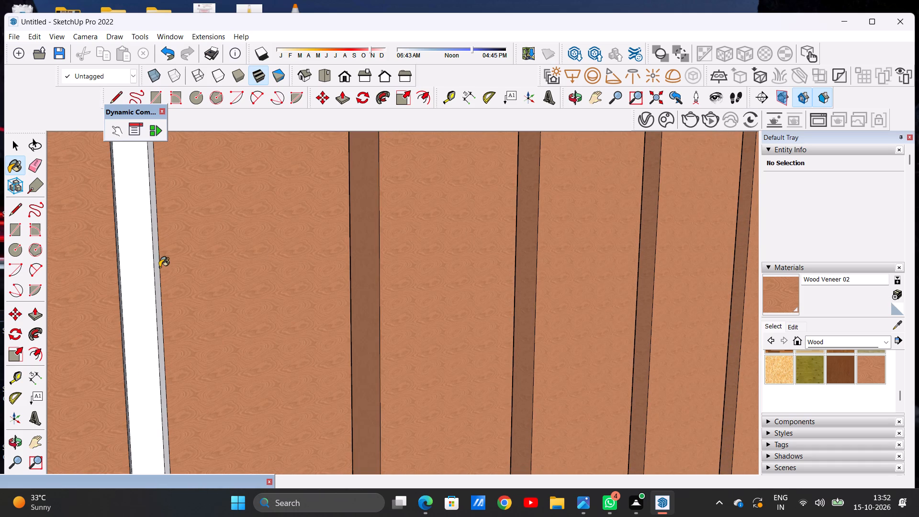
{"action": "left_click", "coordinate": [153, 260]}
{"action": "scroll", "coordinate": [123, 268], "scroll_direction": "up", "scroll_amount": 8}
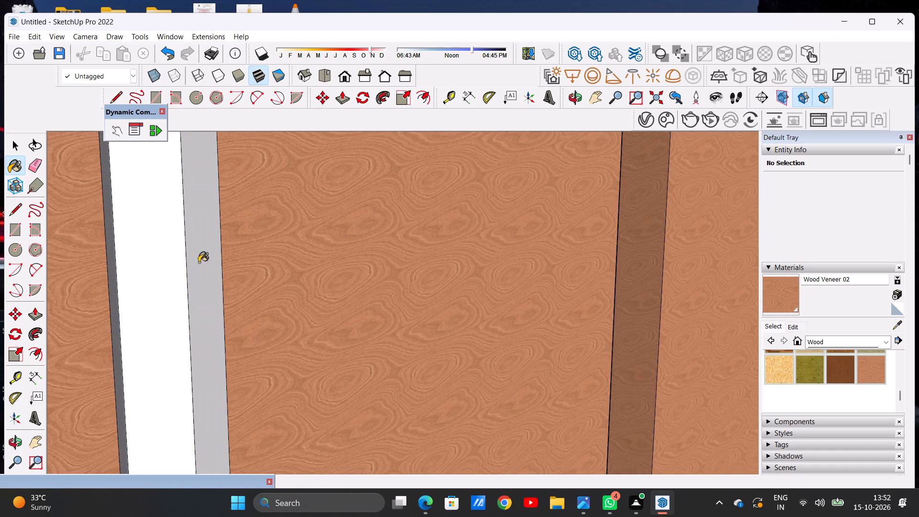
{"action": "left_click", "coordinate": [210, 261]}
{"action": "scroll", "coordinate": [220, 259], "scroll_direction": "down", "scroll_amount": 20}
{"action": "scroll", "coordinate": [220, 259], "scroll_direction": "down", "scroll_amount": 16}
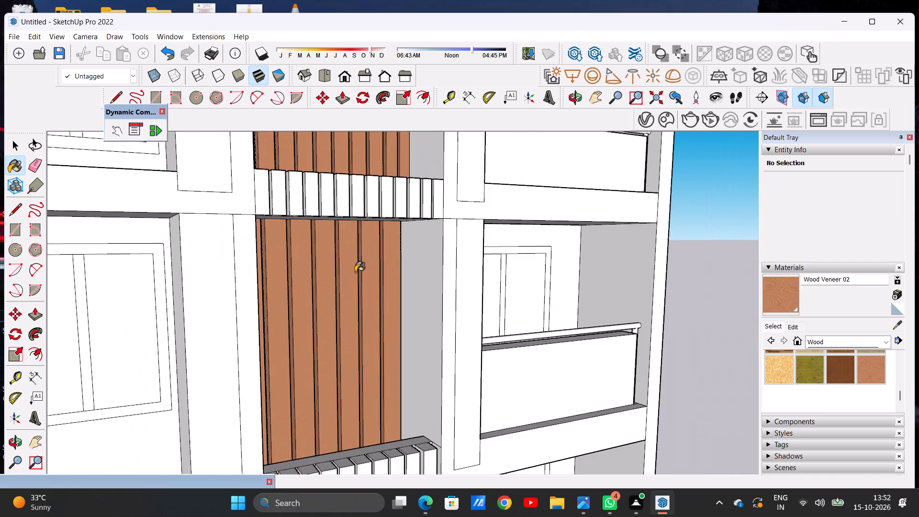
Paint the right-hand side faces of the first three slats in the third central panel with Wood Veneer 02.
{"action": "middle_click_drag", "start_coordinate": [355, 272], "coordinate": [256, 271]}
{"action": "scroll", "coordinate": [363, 217], "scroll_direction": "up", "scroll_amount": 13}
{"action": "scroll", "coordinate": [511, 273], "scroll_direction": "up", "scroll_amount": 12}
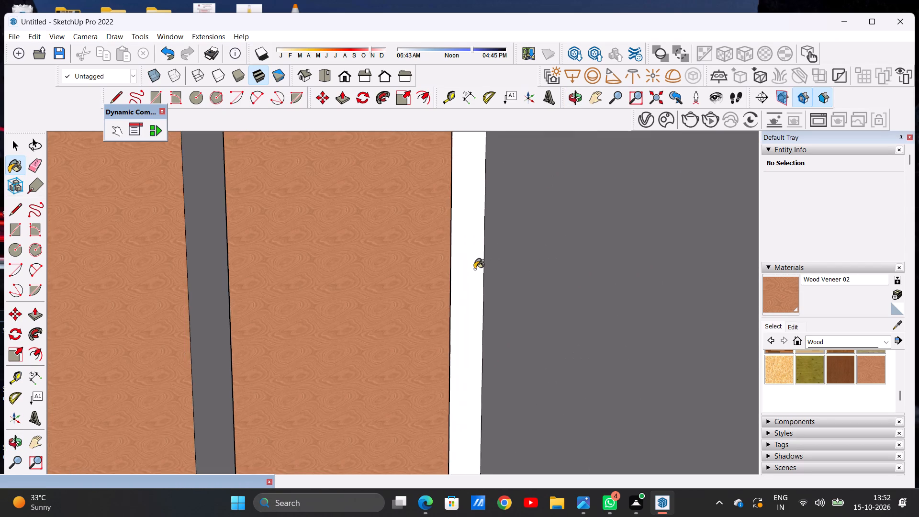
{"action": "middle_click_drag", "start_coordinate": [473, 270], "coordinate": [487, 292]}
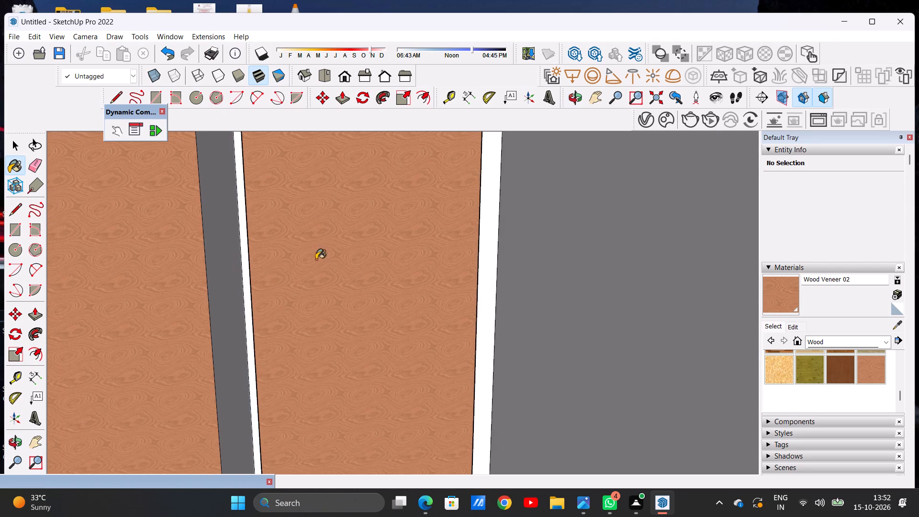
{"action": "scroll", "coordinate": [317, 259], "scroll_direction": "down", "scroll_amount": 4}
{"action": "scroll", "coordinate": [393, 261], "scroll_direction": "down", "scroll_amount": 18}
{"action": "middle_click_drag", "start_coordinate": [350, 297], "coordinate": [272, 285]}
{"action": "scroll", "coordinate": [395, 310], "scroll_direction": "up", "scroll_amount": 7}
{"action": "scroll", "coordinate": [350, 300], "scroll_direction": "up", "scroll_amount": 5}
{"action": "scroll", "coordinate": [257, 275], "scroll_direction": "down", "scroll_amount": 10}
{"action": "scroll", "coordinate": [161, 271], "scroll_direction": "up", "scroll_amount": 19}
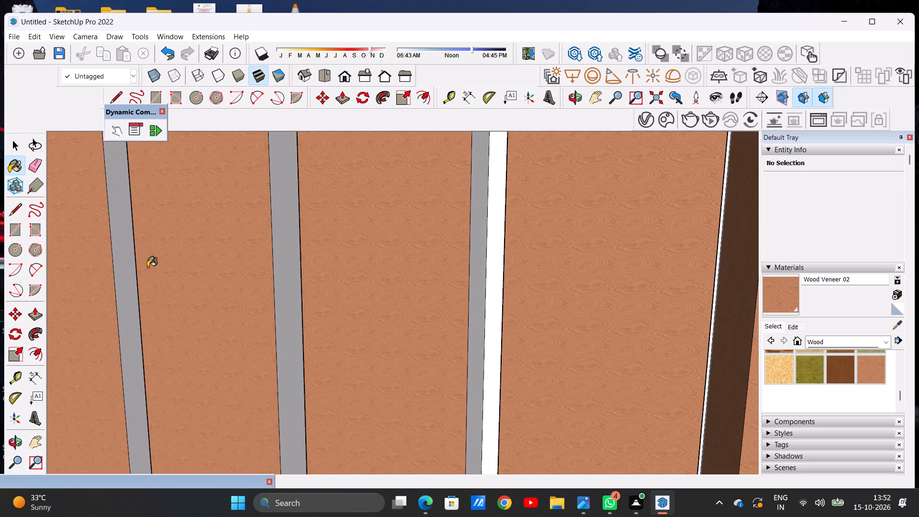
{"action": "left_click", "coordinate": [118, 276]}
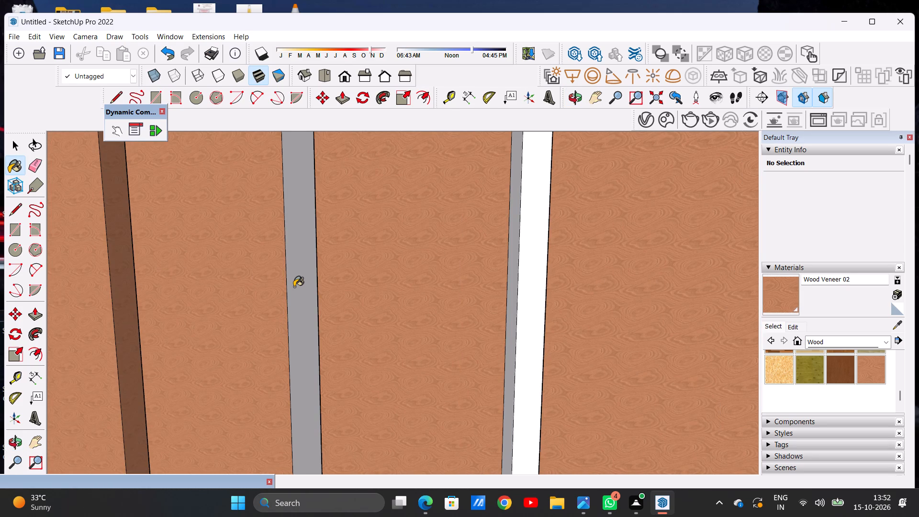
{"action": "left_click", "coordinate": [292, 290]}
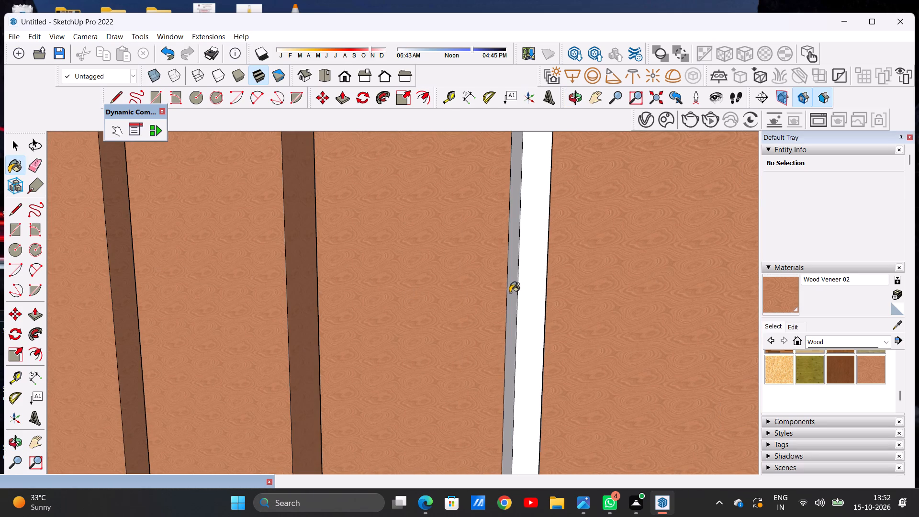
{"action": "left_click", "coordinate": [511, 290]}
Paint the right-hand side faces of the fourth to sixth slats in the same panel with Wood Veneer 02.
{"action": "scroll", "coordinate": [417, 296], "scroll_direction": "down", "scroll_amount": 20}
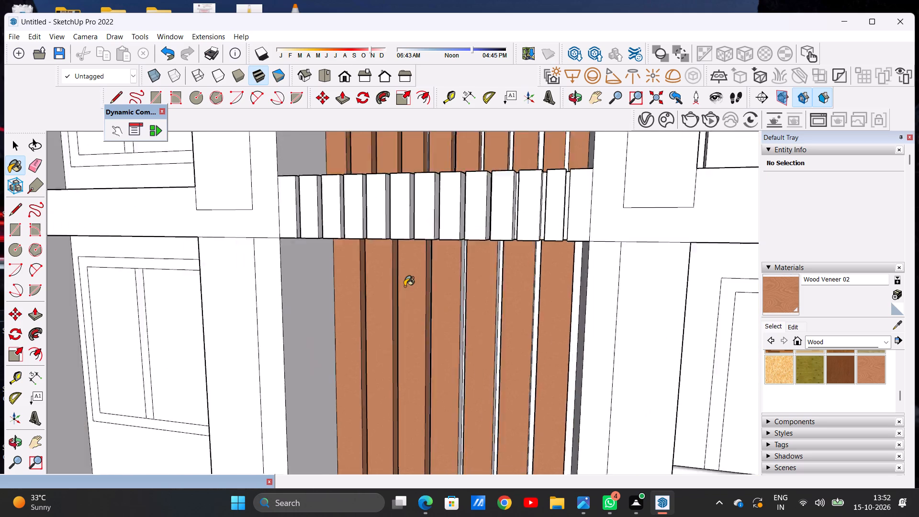
{"action": "scroll", "coordinate": [404, 286], "scroll_direction": "down", "scroll_amount": 3}
{"action": "middle_click_drag", "start_coordinate": [463, 297], "coordinate": [396, 301]}
{"action": "scroll", "coordinate": [477, 290], "scroll_direction": "up", "scroll_amount": 4}
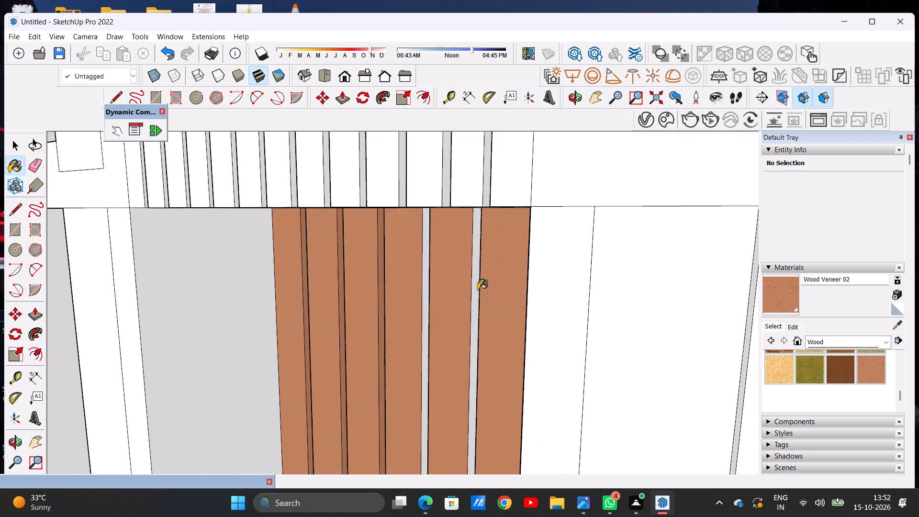
{"action": "scroll", "coordinate": [478, 290], "scroll_direction": "up", "scroll_amount": 12}
{"action": "left_click", "coordinate": [459, 287]}
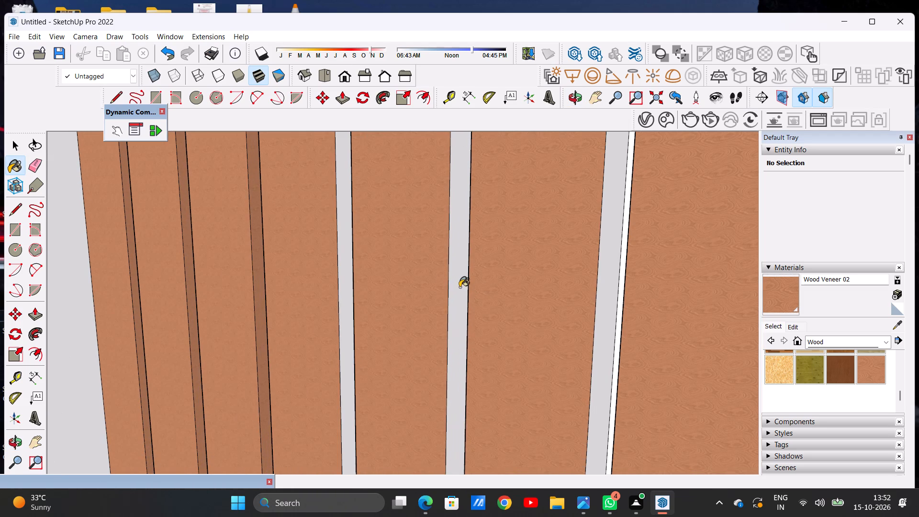
{"action": "left_click", "coordinate": [345, 285]}
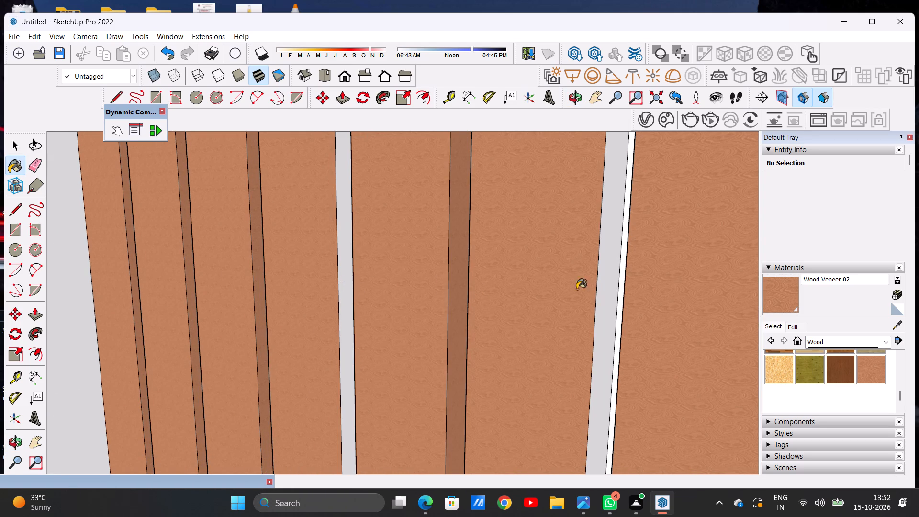
{"action": "left_click", "coordinate": [607, 289]}
Examine the slats of the third central panel from both sides for unpainted faces.
{"action": "scroll", "coordinate": [508, 291], "scroll_direction": "down", "scroll_amount": 13}
{"action": "middle_click_drag", "start_coordinate": [404, 295], "coordinate": [542, 303]}
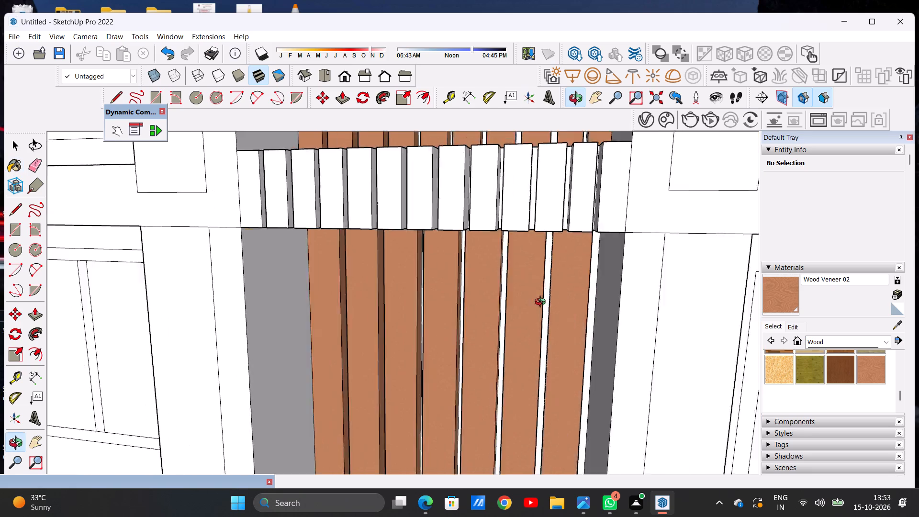
{"action": "middle_click_drag", "start_coordinate": [542, 303], "coordinate": [653, 291]}
{"action": "scroll", "coordinate": [426, 297], "scroll_direction": "up", "scroll_amount": 12}
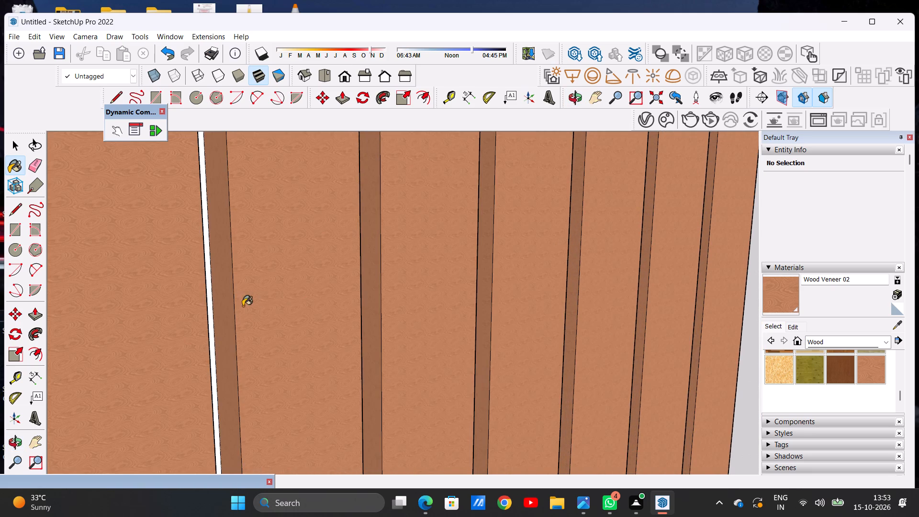
{"action": "scroll", "coordinate": [292, 299], "scroll_direction": "down", "scroll_amount": 20}
{"action": "scroll", "coordinate": [292, 299], "scroll_direction": "down", "scroll_amount": 1}
{"action": "middle_click_drag", "start_coordinate": [350, 290], "coordinate": [275, 293]}
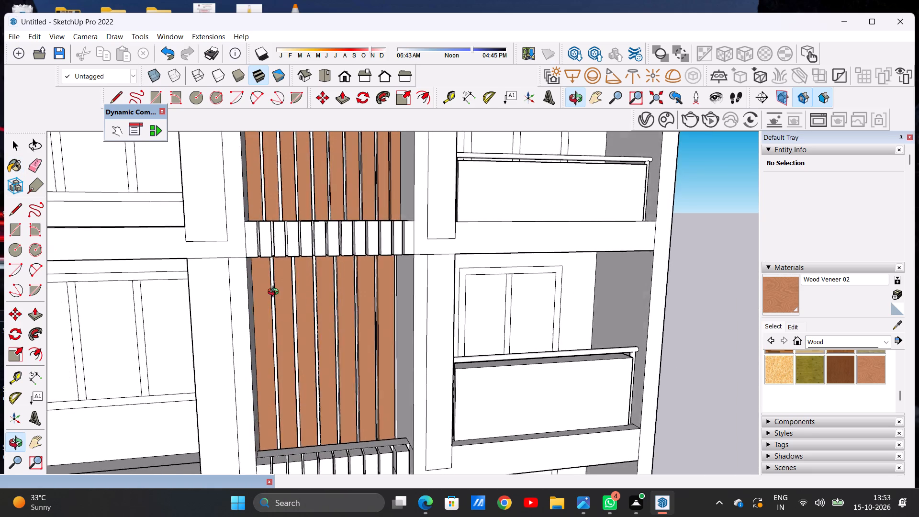
{"action": "middle_click_drag", "start_coordinate": [275, 293], "coordinate": [263, 290]}
{"action": "scroll", "coordinate": [343, 295], "scroll_direction": "down", "scroll_amount": 13}
{"action": "scroll", "coordinate": [346, 249], "scroll_direction": "up", "scroll_amount": 7}
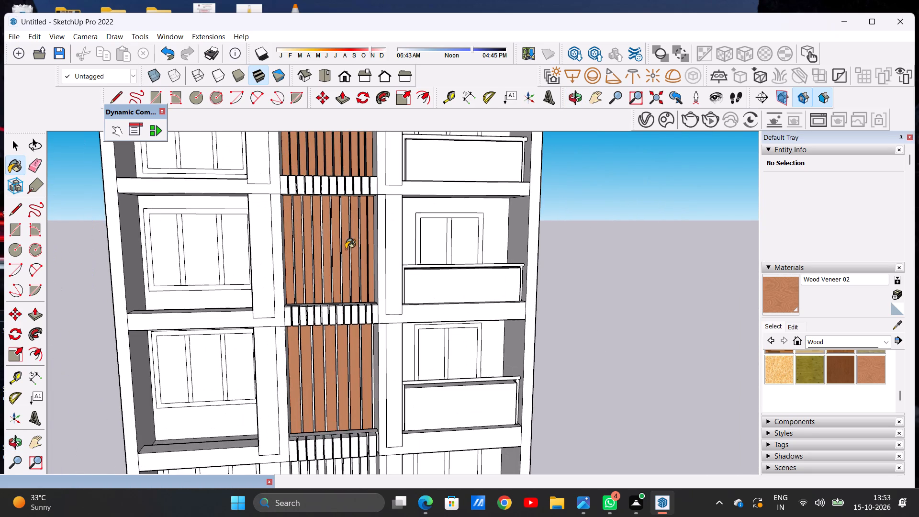
Paint the backing strips in the first two slat gaps of the second central panel with Formica Laminate Dark from Synthetic Surfaces.
{"action": "left_click", "coordinate": [837, 341]}
{"action": "left_click", "coordinate": [847, 455]}
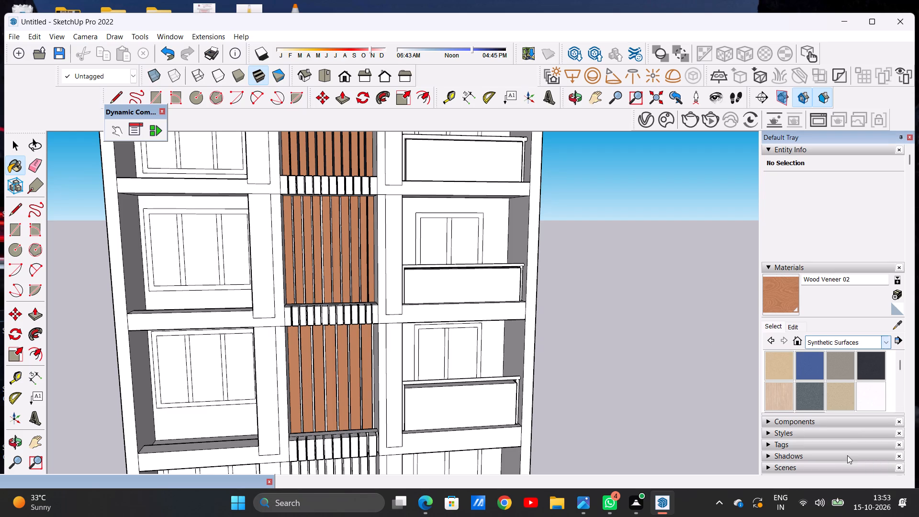
{"action": "left_click", "coordinate": [867, 370]}
{"action": "scroll", "coordinate": [298, 213], "scroll_direction": "up", "scroll_amount": 8}
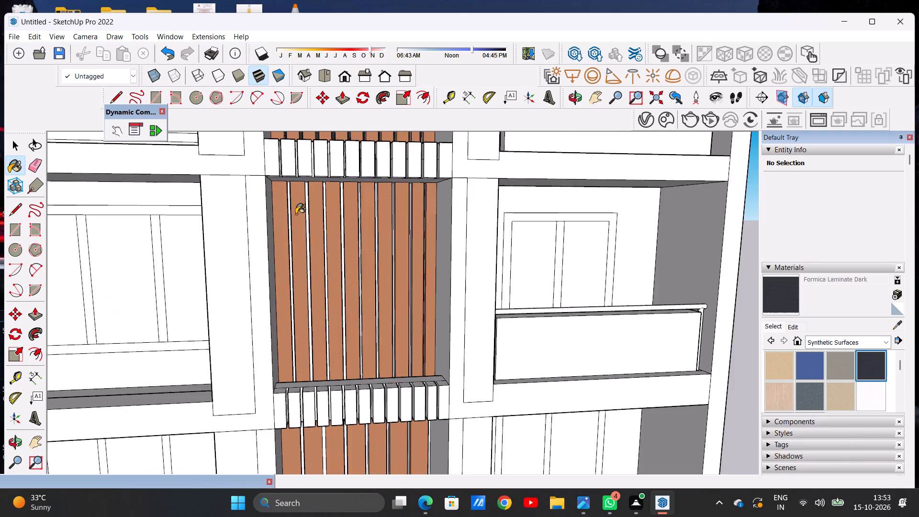
{"action": "scroll", "coordinate": [296, 214], "scroll_direction": "up", "scroll_amount": 4}
{"action": "scroll", "coordinate": [296, 214], "scroll_direction": "down", "scroll_amount": 1}
{"action": "scroll", "coordinate": [296, 214], "scroll_direction": "up", "scroll_amount": 7}
{"action": "left_click", "coordinate": [278, 230]}
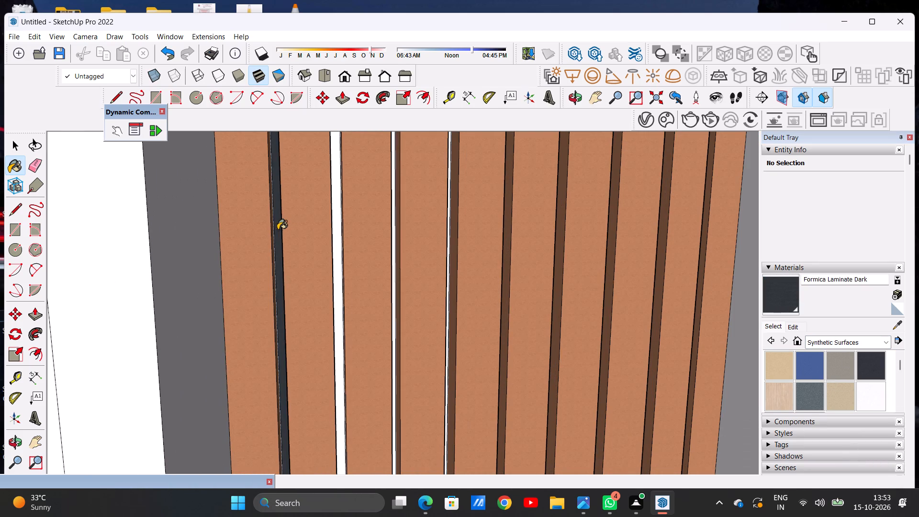
{"action": "left_click", "coordinate": [338, 240]}
Paint the backing strips in the third and fourth slat gaps of the second central panel with Formica Laminate Dark.
{"action": "scroll", "coordinate": [303, 240], "scroll_direction": "down", "scroll_amount": 6}
{"action": "scroll", "coordinate": [486, 236], "scroll_direction": "up", "scroll_amount": 6}
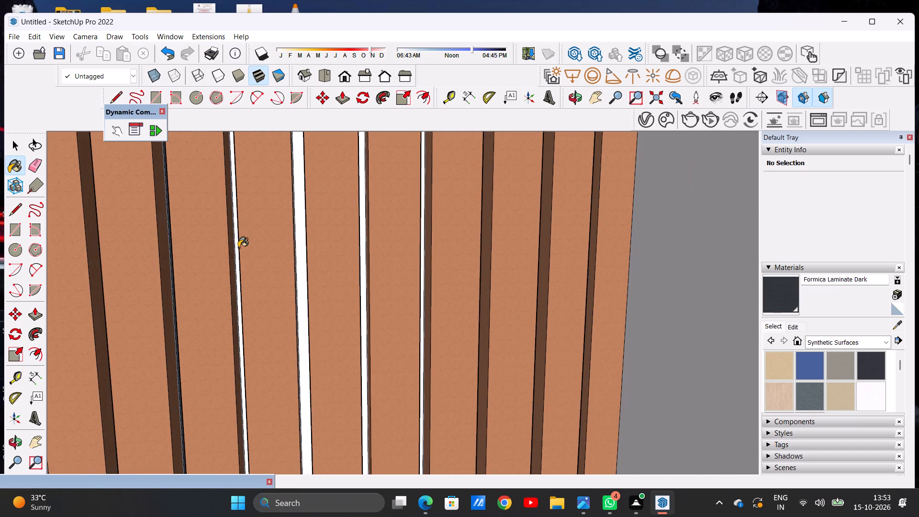
{"action": "scroll", "coordinate": [238, 248], "scroll_direction": "up", "scroll_amount": 5}
{"action": "left_click", "coordinate": [234, 256]}
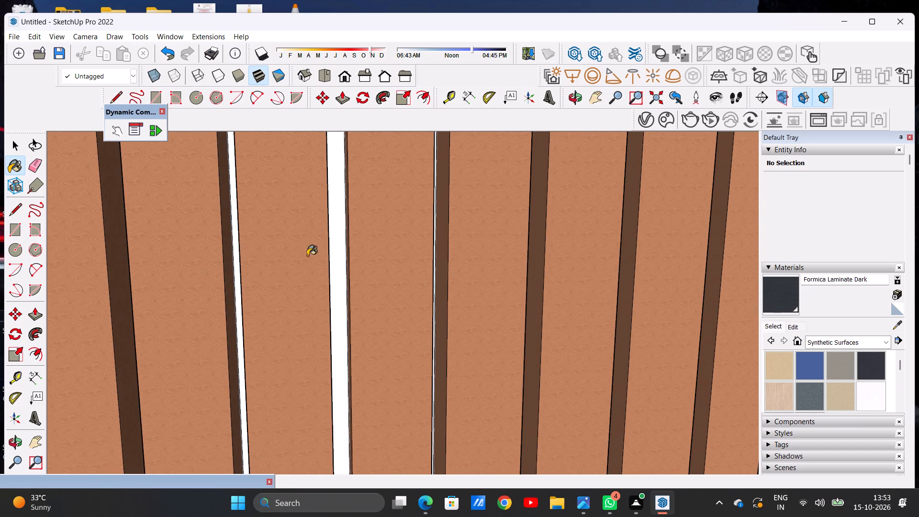
{"action": "left_click", "coordinate": [337, 261]}
{"action": "scroll", "coordinate": [241, 242], "scroll_direction": "down", "scroll_amount": 8}
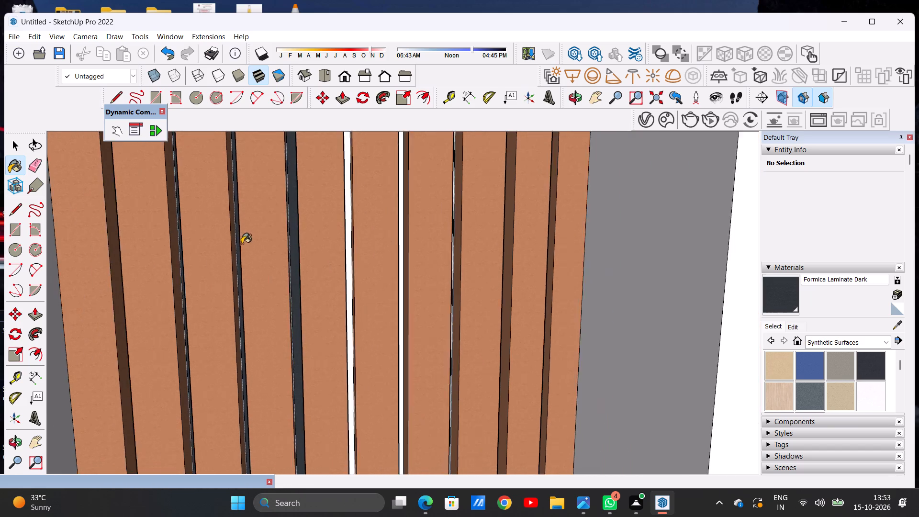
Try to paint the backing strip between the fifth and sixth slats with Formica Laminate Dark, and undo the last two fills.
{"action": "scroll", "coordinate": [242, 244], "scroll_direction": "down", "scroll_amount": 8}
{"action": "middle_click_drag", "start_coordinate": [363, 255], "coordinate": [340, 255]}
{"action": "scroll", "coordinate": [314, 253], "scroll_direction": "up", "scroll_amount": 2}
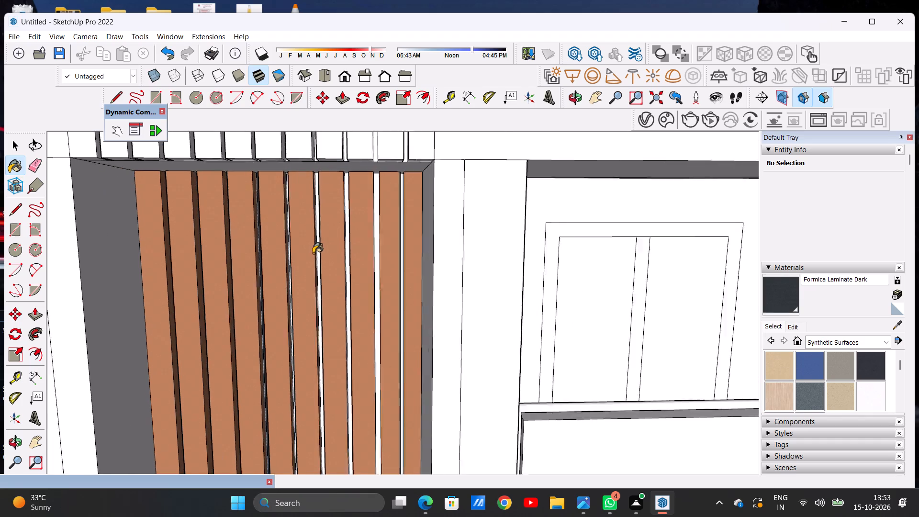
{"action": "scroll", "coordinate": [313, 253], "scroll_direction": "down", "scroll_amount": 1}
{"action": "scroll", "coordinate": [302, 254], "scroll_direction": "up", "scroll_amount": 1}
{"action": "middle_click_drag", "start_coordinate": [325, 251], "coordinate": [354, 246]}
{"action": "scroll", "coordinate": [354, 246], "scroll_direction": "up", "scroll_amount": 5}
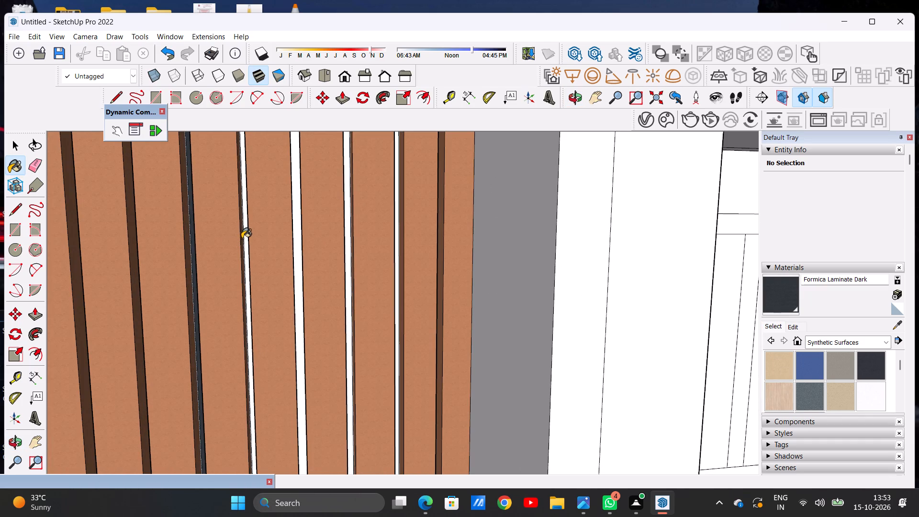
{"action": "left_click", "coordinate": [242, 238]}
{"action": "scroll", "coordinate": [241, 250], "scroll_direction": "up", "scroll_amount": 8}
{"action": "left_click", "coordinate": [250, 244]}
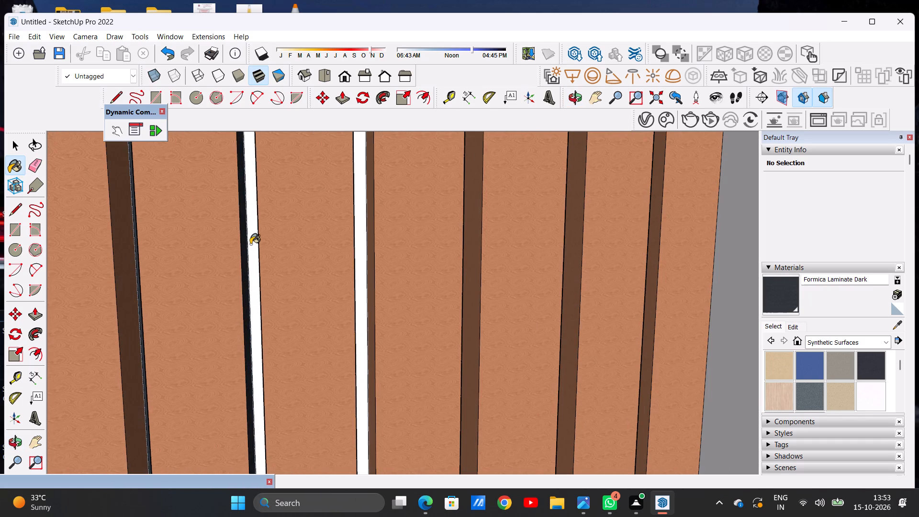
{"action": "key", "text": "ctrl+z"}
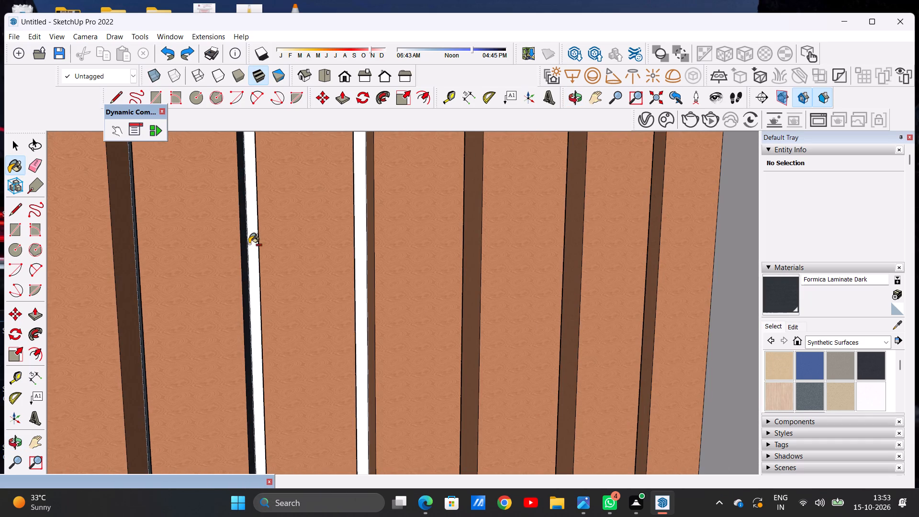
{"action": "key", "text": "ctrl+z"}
Paint the backing strip between the fifth and sixth slats of the second central panel with Formica Laminate Dark.
{"action": "scroll", "coordinate": [250, 244], "scroll_direction": "up", "scroll_amount": 5}
{"action": "left_click", "coordinate": [250, 244]}
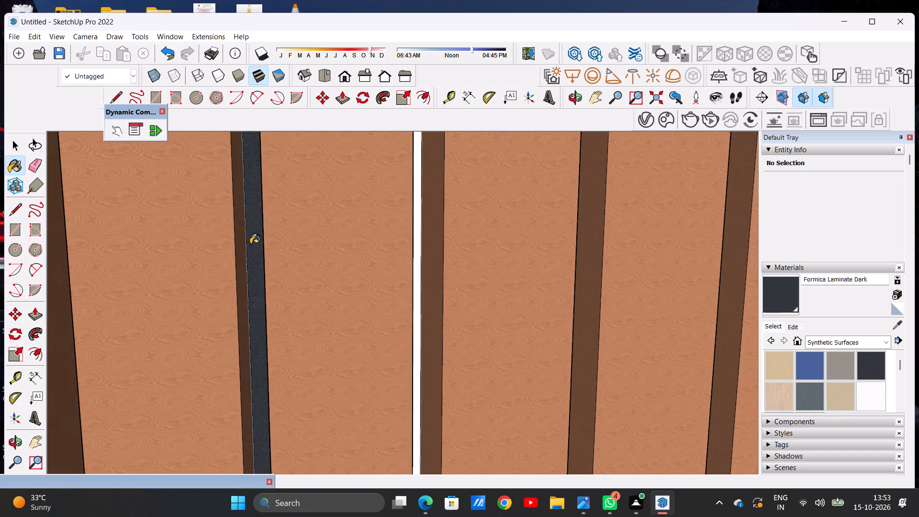
Paint the backing strips in the sixth and seventh slat gaps of the second central panel with Formica Laminate Dark.
{"action": "scroll", "coordinate": [254, 244], "scroll_direction": "down", "scroll_amount": 17}
{"action": "scroll", "coordinate": [290, 233], "scroll_direction": "up", "scroll_amount": 15}
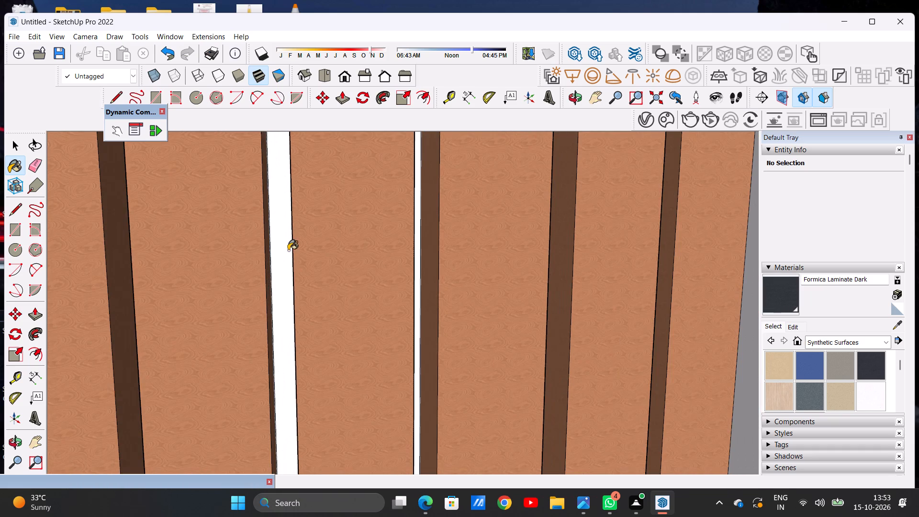
{"action": "left_click", "coordinate": [278, 261]}
{"action": "scroll", "coordinate": [290, 242], "scroll_direction": "down", "scroll_amount": 13}
{"action": "scroll", "coordinate": [337, 235], "scroll_direction": "up", "scroll_amount": 13}
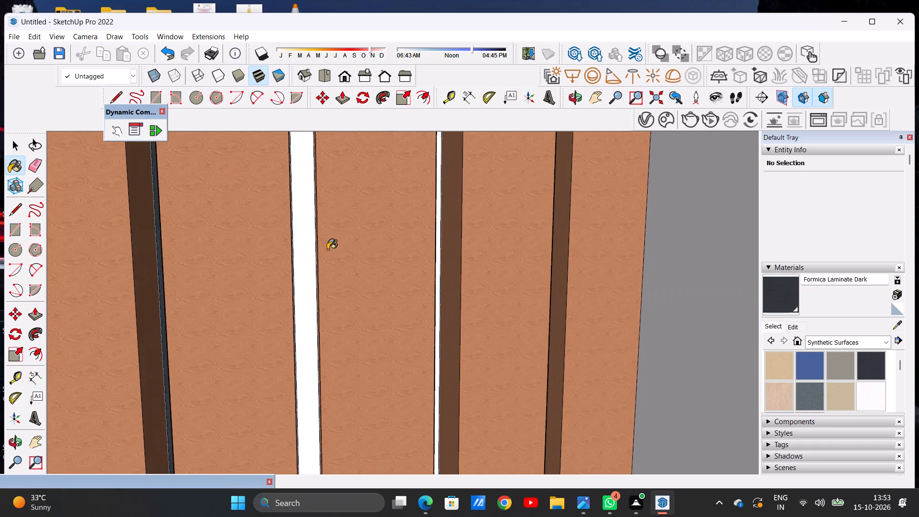
{"action": "left_click", "coordinate": [304, 269]}
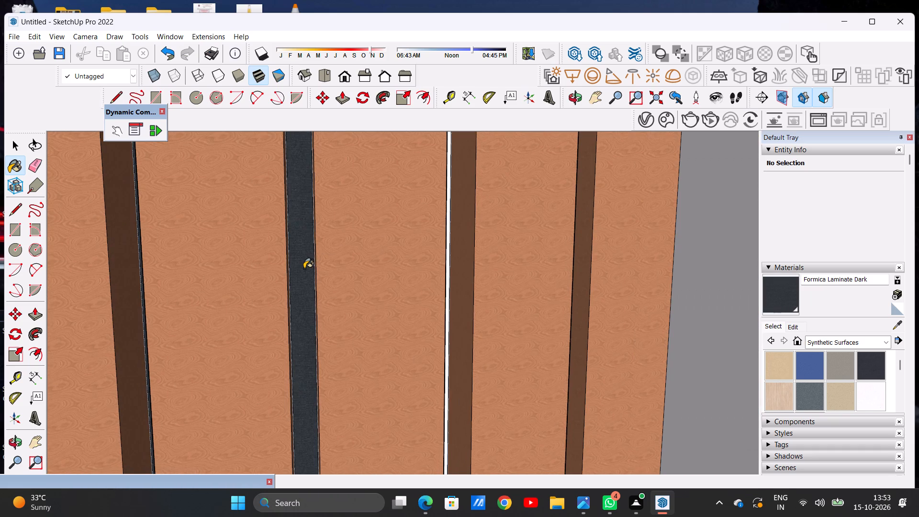
Paint the backing strips in the last two slat gaps of the second central panel with Formica Laminate Dark.
{"action": "scroll", "coordinate": [317, 261], "scroll_direction": "down", "scroll_amount": 12}
{"action": "middle_click_drag", "start_coordinate": [408, 246], "coordinate": [370, 262]}
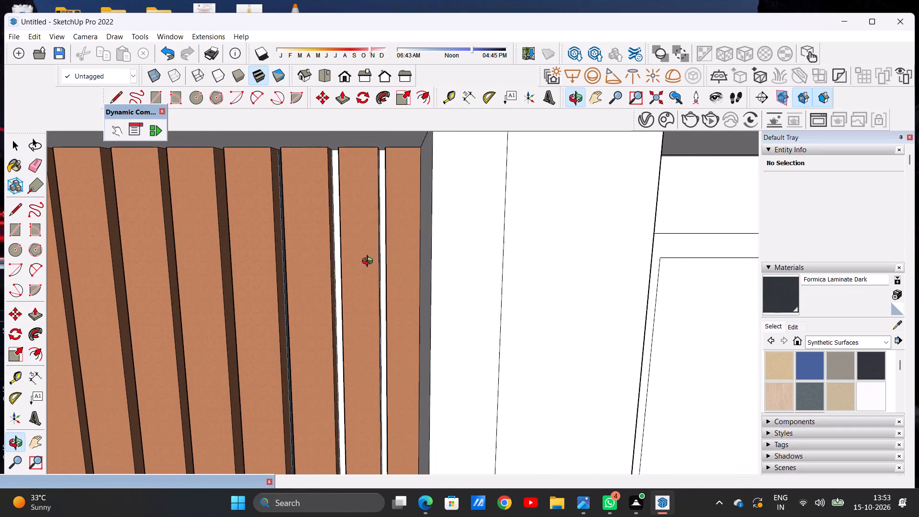
{"action": "middle_click_drag", "start_coordinate": [370, 262], "coordinate": [374, 259]}
{"action": "scroll", "coordinate": [359, 257], "scroll_direction": "up", "scroll_amount": 12}
{"action": "scroll", "coordinate": [335, 265], "scroll_direction": "down", "scroll_amount": 1}
{"action": "scroll", "coordinate": [335, 265], "scroll_direction": "up", "scroll_amount": 4}
{"action": "left_click", "coordinate": [322, 264]}
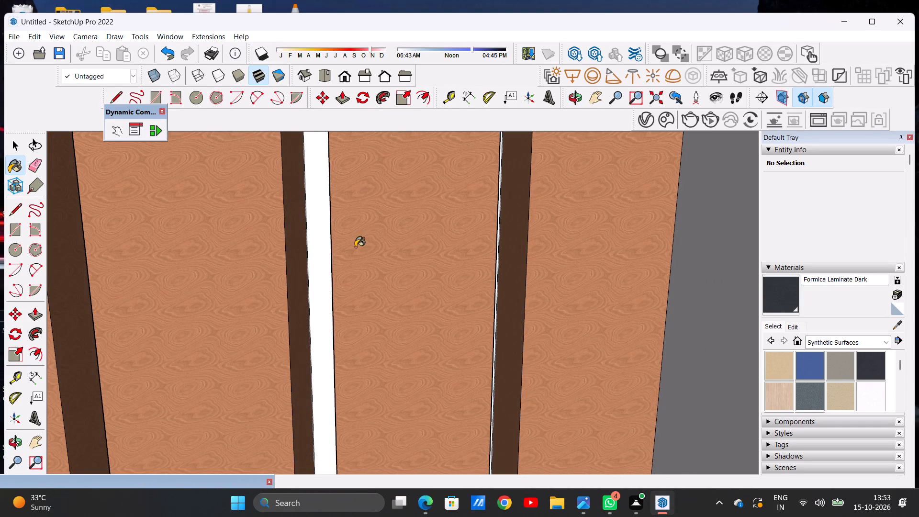
{"action": "scroll", "coordinate": [355, 247], "scroll_direction": "down", "scroll_amount": 10}
{"action": "scroll", "coordinate": [443, 240], "scroll_direction": "up", "scroll_amount": 11}
{"action": "left_click", "coordinate": [390, 250]}
{"action": "scroll", "coordinate": [393, 253], "scroll_direction": "down", "scroll_amount": 8}
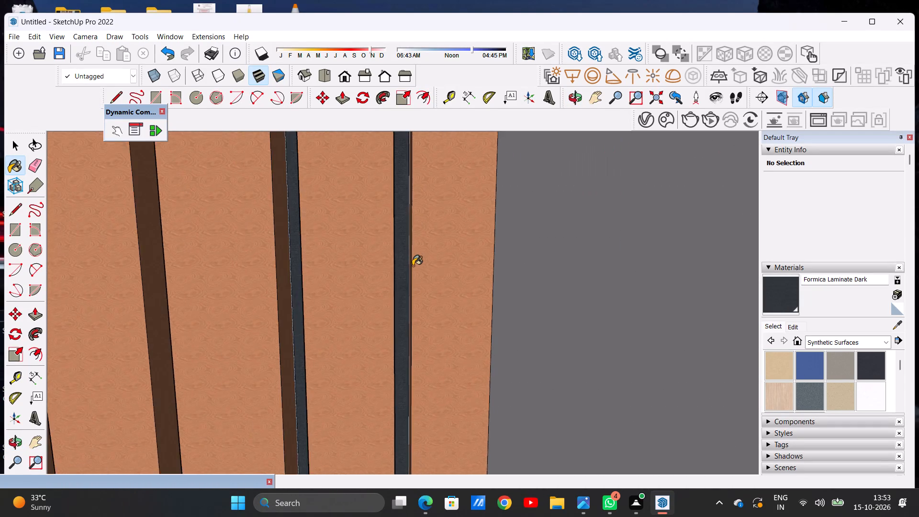
Paint the backing strips in the first two slat gaps of the third central panel with Formica Laminate Dark.
{"action": "scroll", "coordinate": [413, 266], "scroll_direction": "down", "scroll_amount": 20}
{"action": "scroll", "coordinate": [413, 266], "scroll_direction": "down", "scroll_amount": 13}
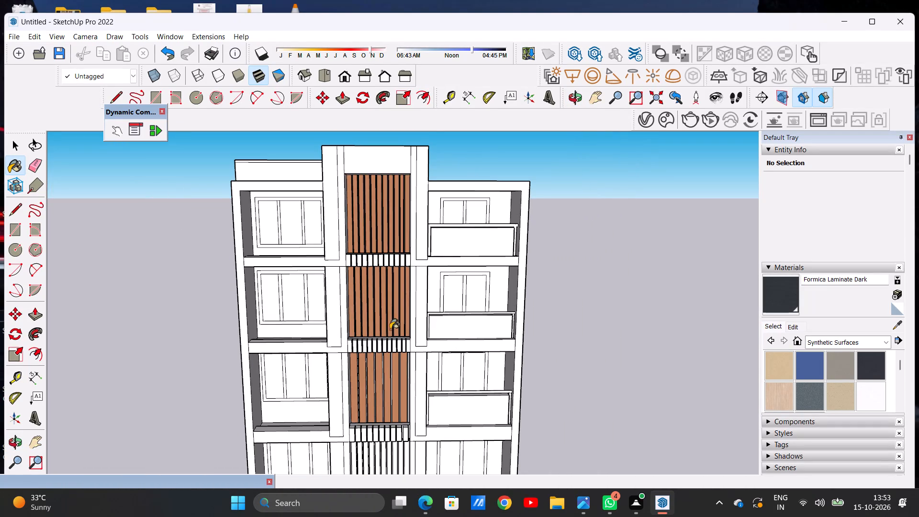
{"action": "scroll", "coordinate": [374, 399], "scroll_direction": "up", "scroll_amount": 9}
{"action": "scroll", "coordinate": [331, 408], "scroll_direction": "down", "scroll_amount": 1}
{"action": "scroll", "coordinate": [331, 408], "scroll_direction": "up", "scroll_amount": 18}
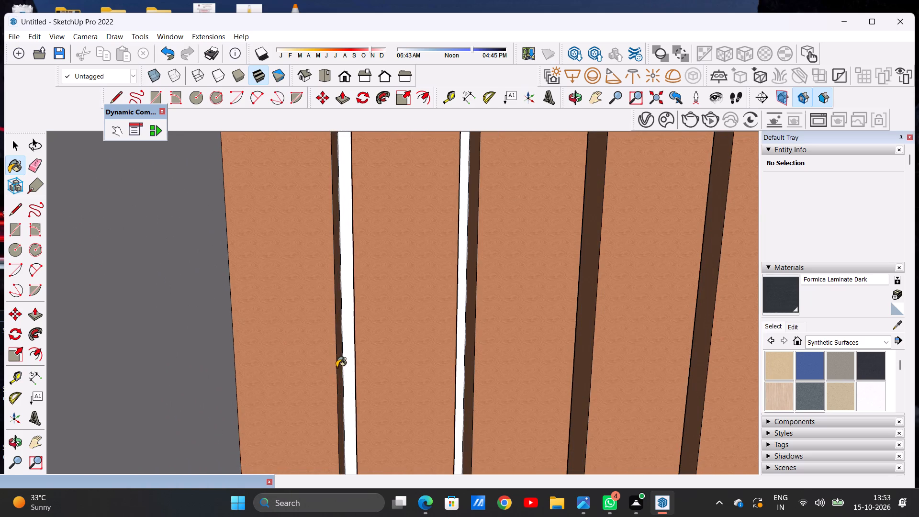
{"action": "left_click", "coordinate": [347, 343]}
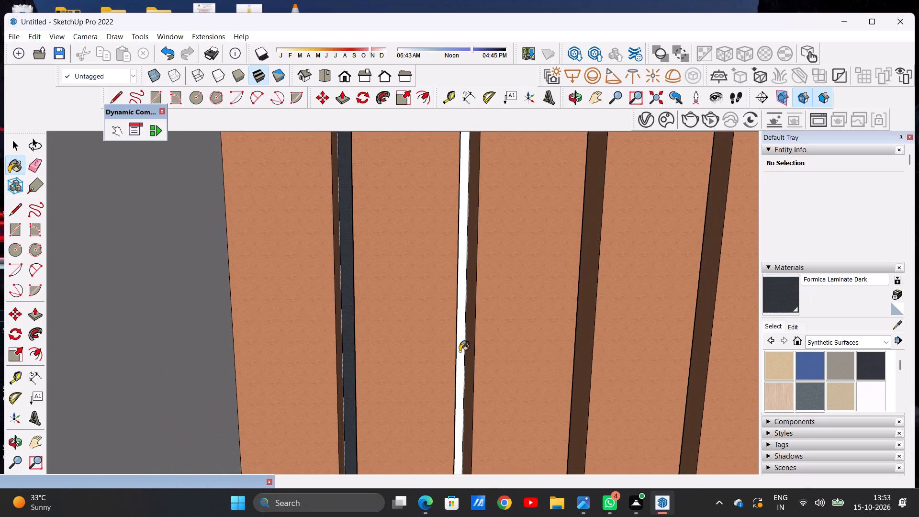
{"action": "left_click", "coordinate": [461, 346]}
{"action": "scroll", "coordinate": [367, 348], "scroll_direction": "down", "scroll_amount": 8}
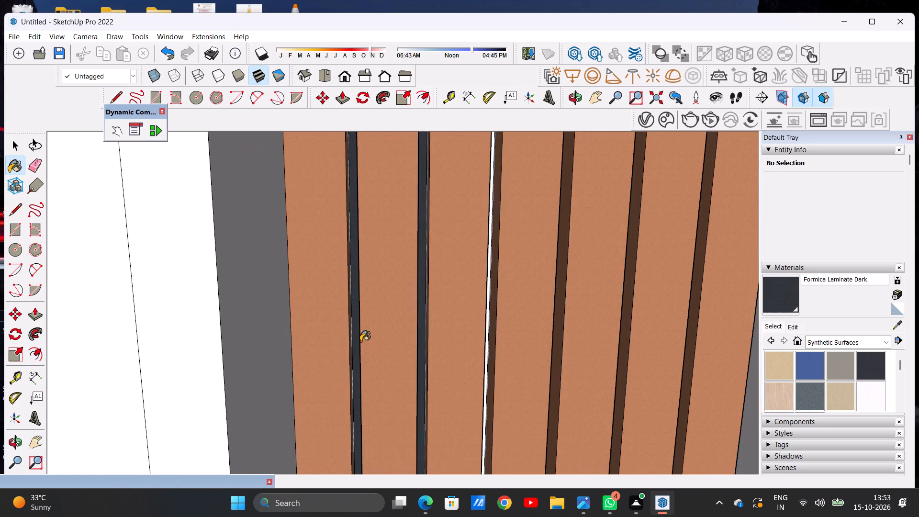
Paint the backing strips in the third and fourth slat gaps of the third central panel with Formica Laminate Dark.
{"action": "scroll", "coordinate": [360, 341], "scroll_direction": "down", "scroll_amount": 9}
{"action": "scroll", "coordinate": [453, 321], "scroll_direction": "up", "scroll_amount": 8}
{"action": "scroll", "coordinate": [331, 324], "scroll_direction": "up", "scroll_amount": 8}
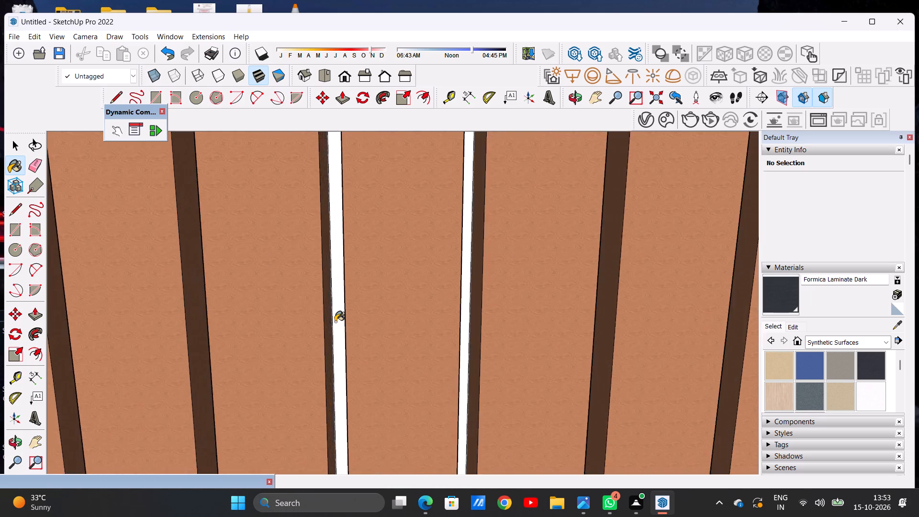
{"action": "scroll", "coordinate": [335, 322], "scroll_direction": "up", "scroll_amount": 3}
{"action": "left_click", "coordinate": [335, 322]}
{"action": "scroll", "coordinate": [335, 322], "scroll_direction": "down", "scroll_amount": 17}
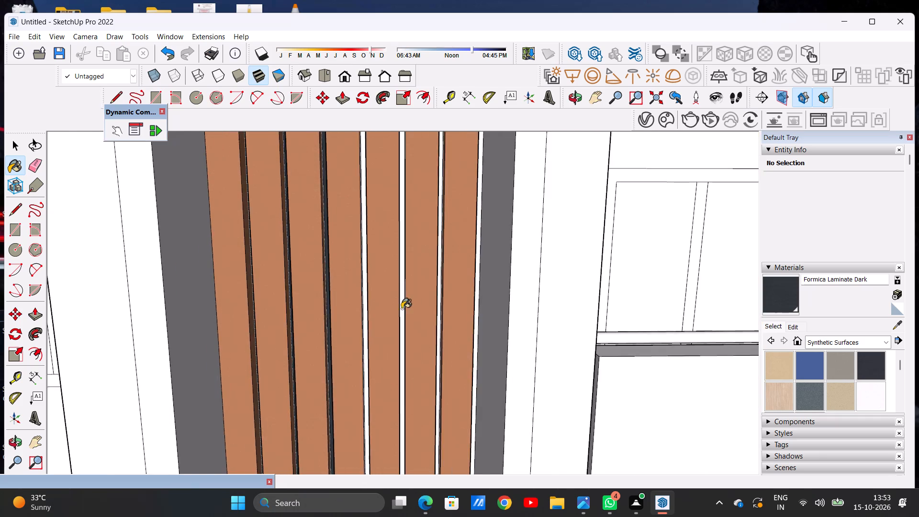
{"action": "scroll", "coordinate": [402, 308], "scroll_direction": "up", "scroll_amount": 19}
{"action": "middle_click_drag", "start_coordinate": [269, 318], "coordinate": [287, 313]}
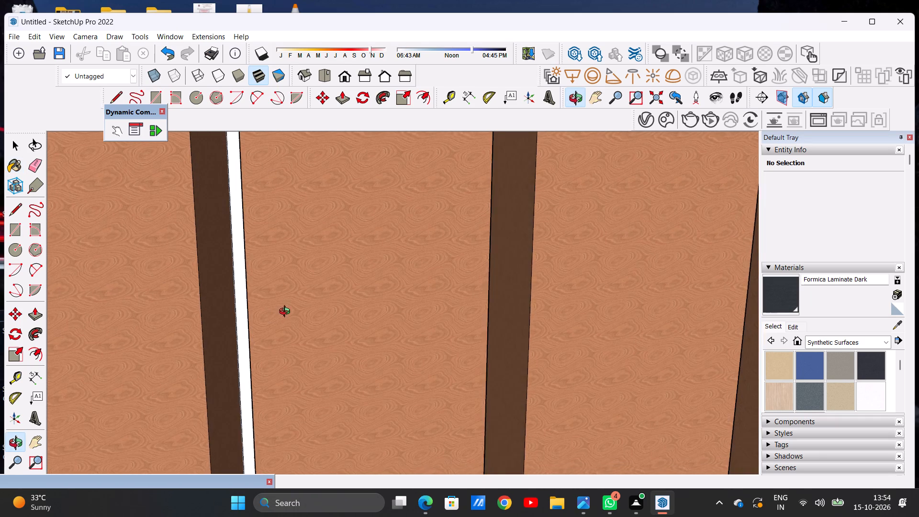
{"action": "middle_click_drag", "start_coordinate": [287, 313], "coordinate": [317, 311]}
{"action": "left_click", "coordinate": [229, 326]}
{"action": "scroll", "coordinate": [266, 305], "scroll_direction": "down", "scroll_amount": 10}
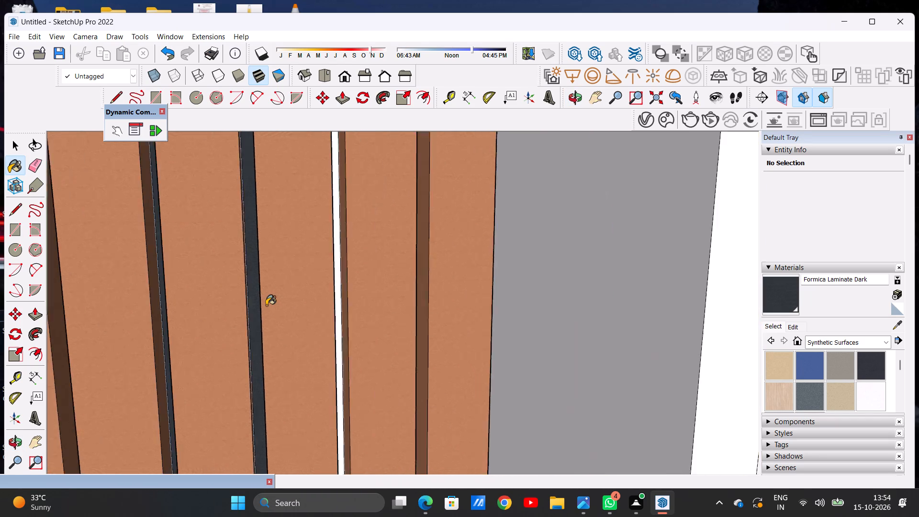
Paint the third central panel's remaining backing strips, in the last two slat gaps and beside the end slat, with Formica Laminate Dark.
{"action": "scroll", "coordinate": [266, 305], "scroll_direction": "down", "scroll_amount": 17}
{"action": "middle_click_drag", "start_coordinate": [341, 303], "coordinate": [303, 299]}
{"action": "scroll", "coordinate": [375, 246], "scroll_direction": "up", "scroll_amount": 20}
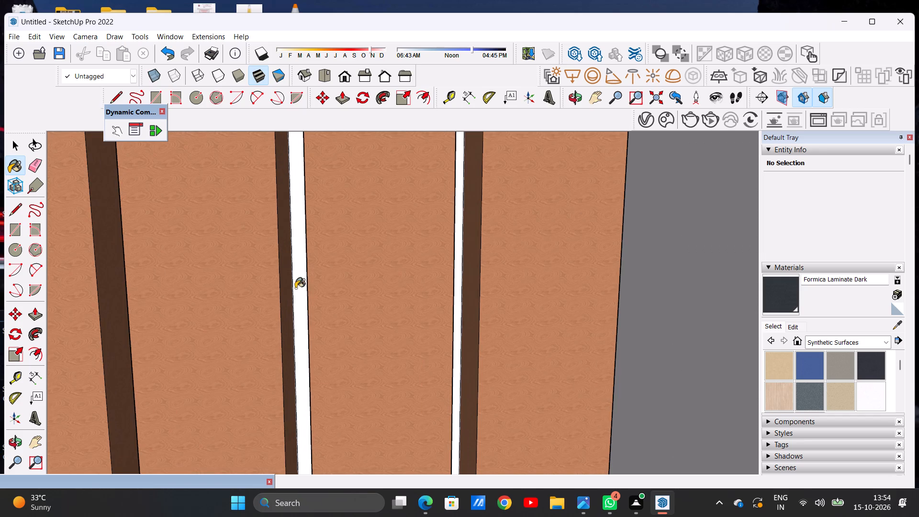
{"action": "left_click", "coordinate": [295, 288]}
{"action": "scroll", "coordinate": [357, 256], "scroll_direction": "down", "scroll_amount": 7}
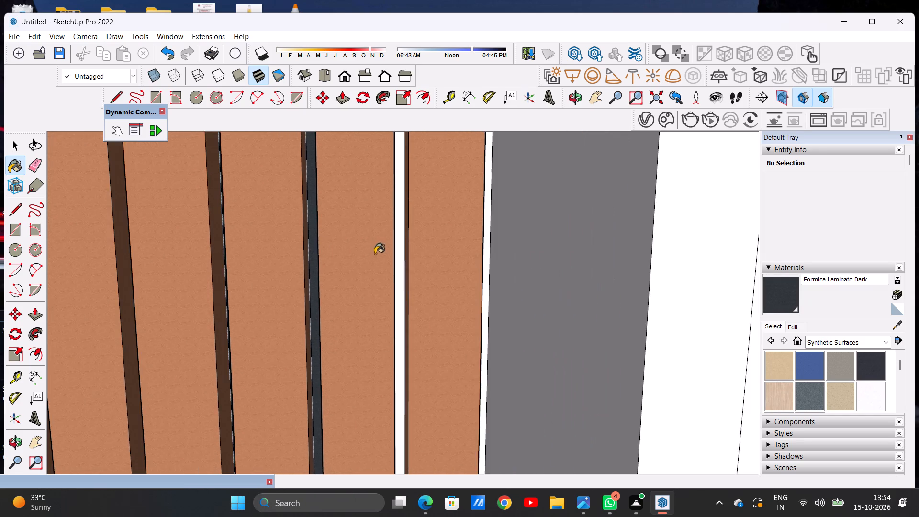
{"action": "scroll", "coordinate": [379, 253], "scroll_direction": "up", "scroll_amount": 12}
{"action": "left_click", "coordinate": [399, 278]}
{"action": "scroll", "coordinate": [355, 262], "scroll_direction": "down", "scroll_amount": 19}
{"action": "scroll", "coordinate": [355, 260], "scroll_direction": "up", "scroll_amount": 1}
{"action": "scroll", "coordinate": [357, 244], "scroll_direction": "down", "scroll_amount": 4}
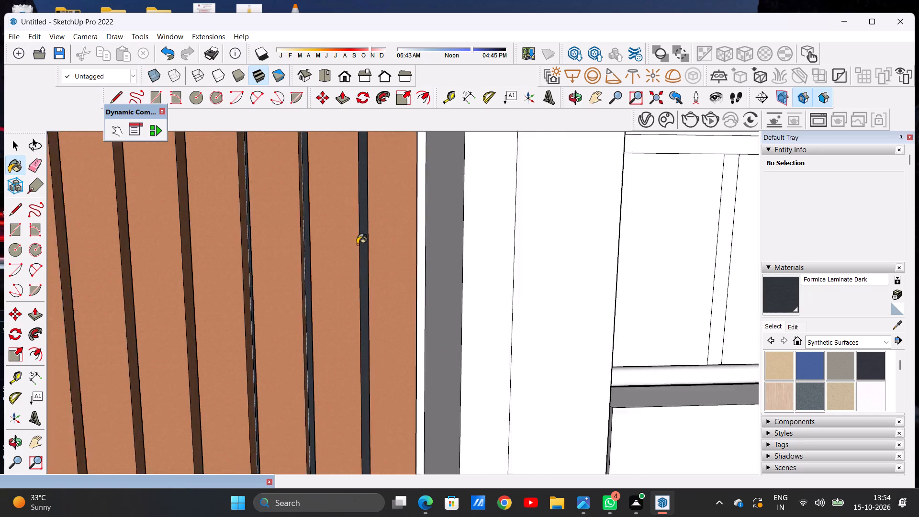
{"action": "scroll", "coordinate": [357, 244], "scroll_direction": "down", "scroll_amount": 3}
{"action": "scroll", "coordinate": [417, 241], "scroll_direction": "up", "scroll_amount": 19}
{"action": "left_click", "coordinate": [364, 272]}
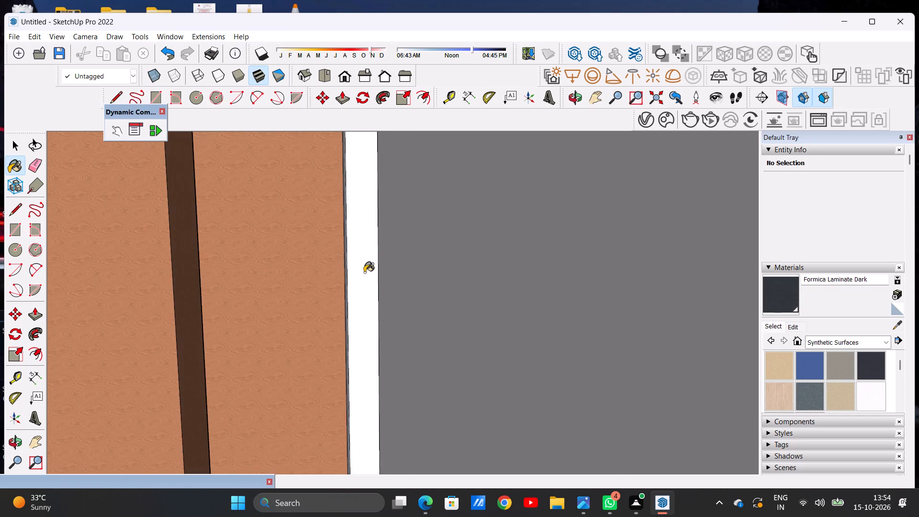
{"action": "key", "text": "space"}
Paint the first three slats of the fourth central panel with Wood Veneer 02 from the Wood materials.
{"action": "scroll", "coordinate": [389, 283], "scroll_direction": "down", "scroll_amount": 20}
{"action": "scroll", "coordinate": [389, 283], "scroll_direction": "down", "scroll_amount": 5}
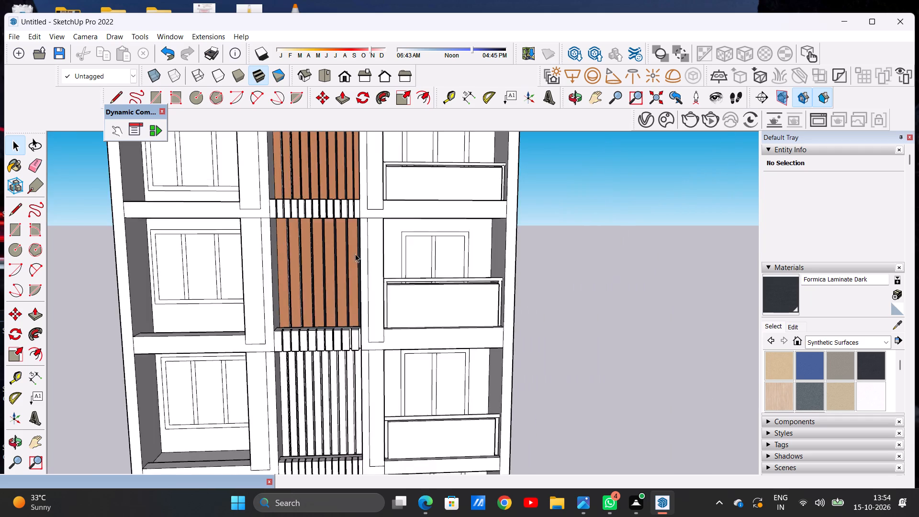
{"action": "scroll", "coordinate": [355, 254], "scroll_direction": "down", "scroll_amount": 16}
{"action": "scroll", "coordinate": [381, 241], "scroll_direction": "up", "scroll_amount": 7}
{"action": "middle_click_drag", "start_coordinate": [424, 241], "coordinate": [175, 242]}
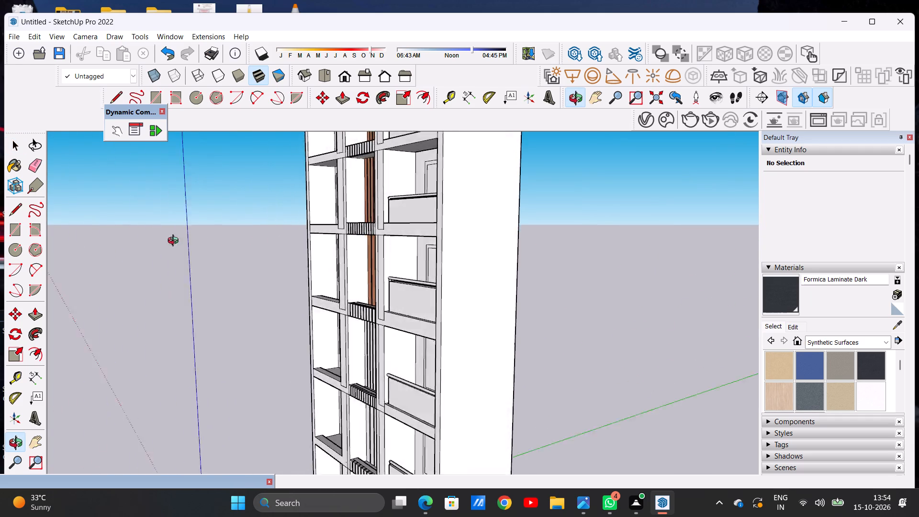
{"action": "middle_click_drag", "start_coordinate": [175, 242], "coordinate": [413, 260]}
{"action": "scroll", "coordinate": [413, 260], "scroll_direction": "down", "scroll_amount": 6}
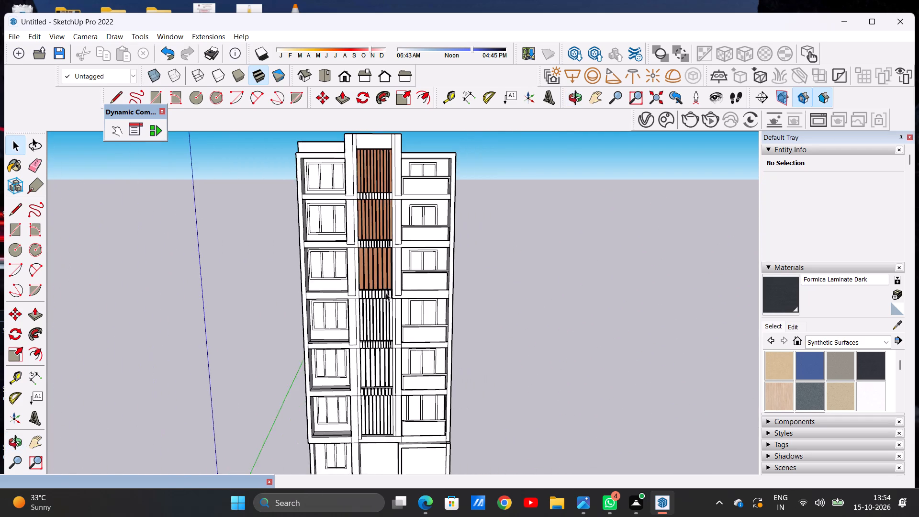
{"action": "scroll", "coordinate": [378, 308], "scroll_direction": "up", "scroll_amount": 16}
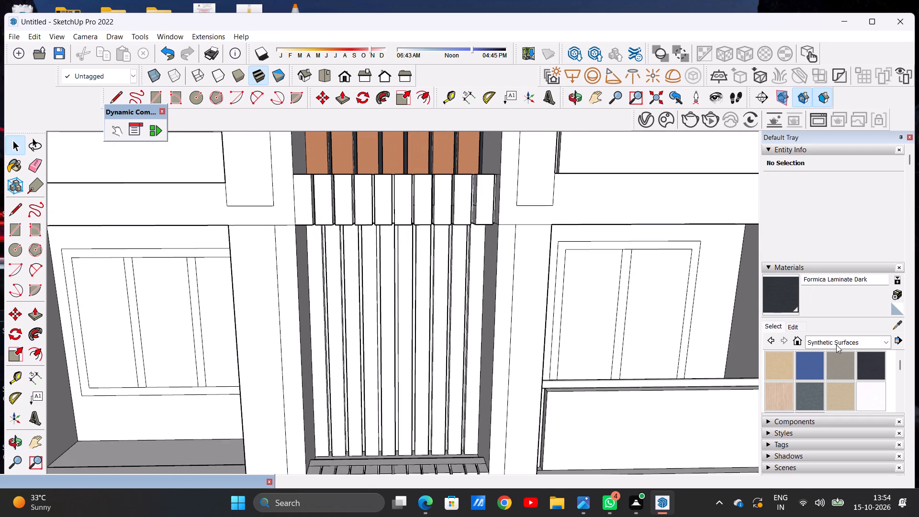
{"action": "left_click", "coordinate": [830, 339]}
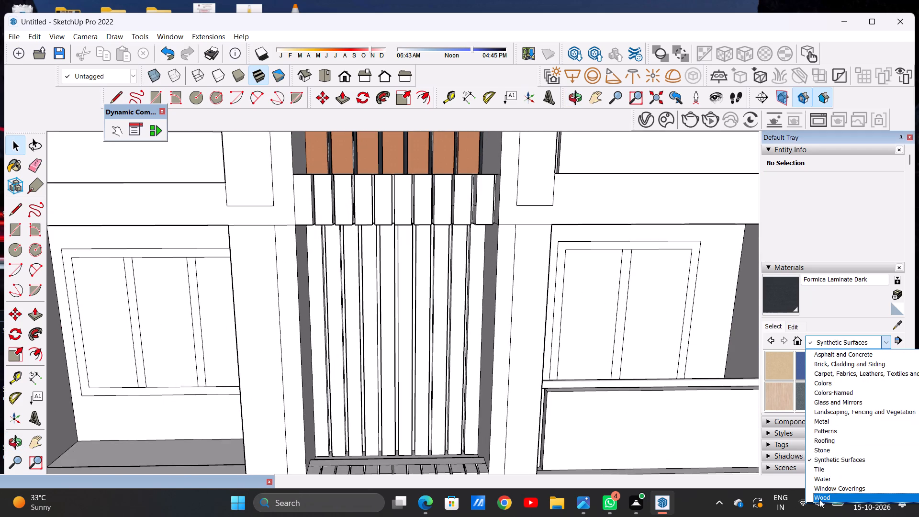
{"action": "left_click", "coordinate": [819, 499]}
{"action": "scroll", "coordinate": [829, 380], "scroll_direction": "down", "scroll_amount": 2}
{"action": "left_click", "coordinate": [863, 366]}
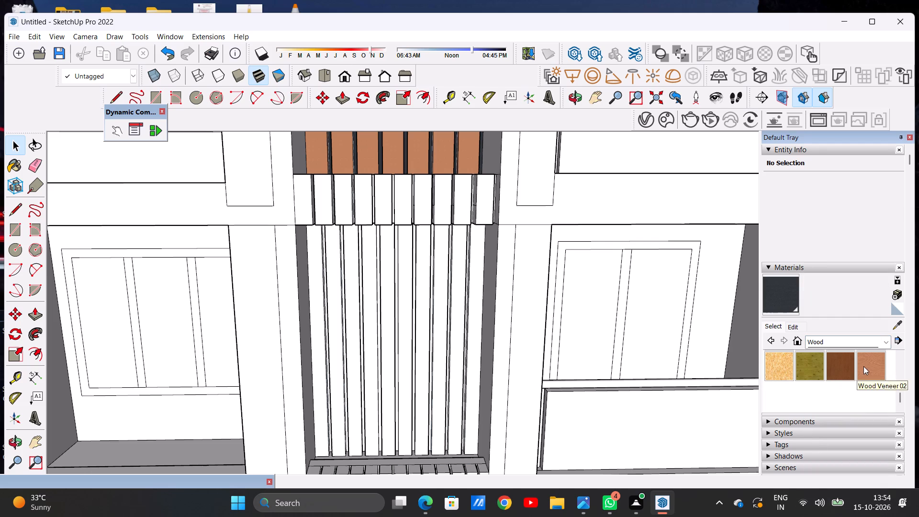
{"action": "scroll", "coordinate": [323, 273], "scroll_direction": "up", "scroll_amount": 11}
{"action": "left_click", "coordinate": [310, 275]}
{"action": "left_click", "coordinate": [364, 275]}
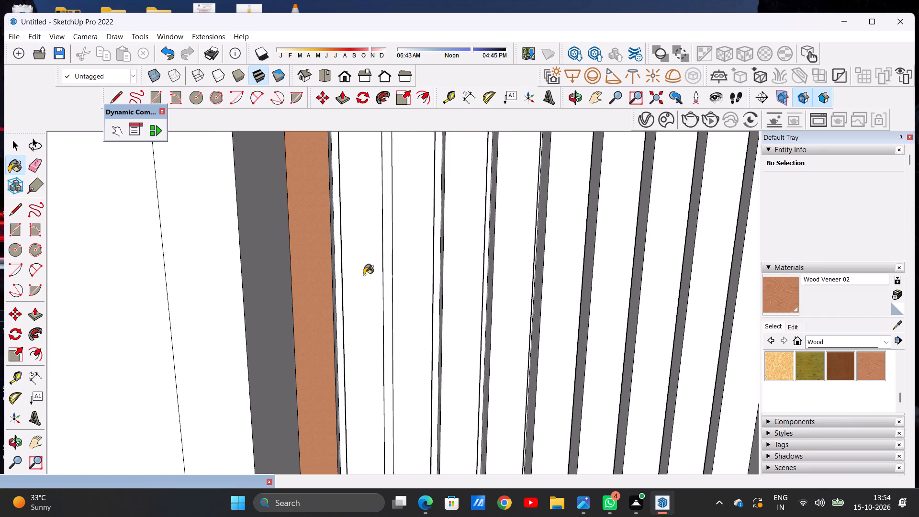
{"action": "left_click", "coordinate": [399, 280]}
Paint the remaining seven slats of the fourth central panel with Wood Veneer 02.
{"action": "scroll", "coordinate": [333, 277], "scroll_direction": "down", "scroll_amount": 8}
{"action": "middle_click_drag", "start_coordinate": [411, 280], "coordinate": [362, 237]}
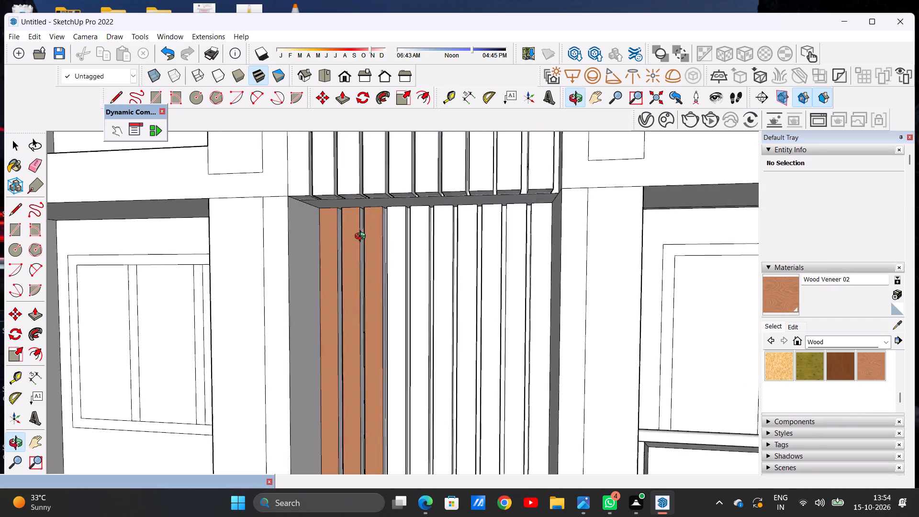
{"action": "middle_click_drag", "start_coordinate": [362, 237], "coordinate": [344, 247]}
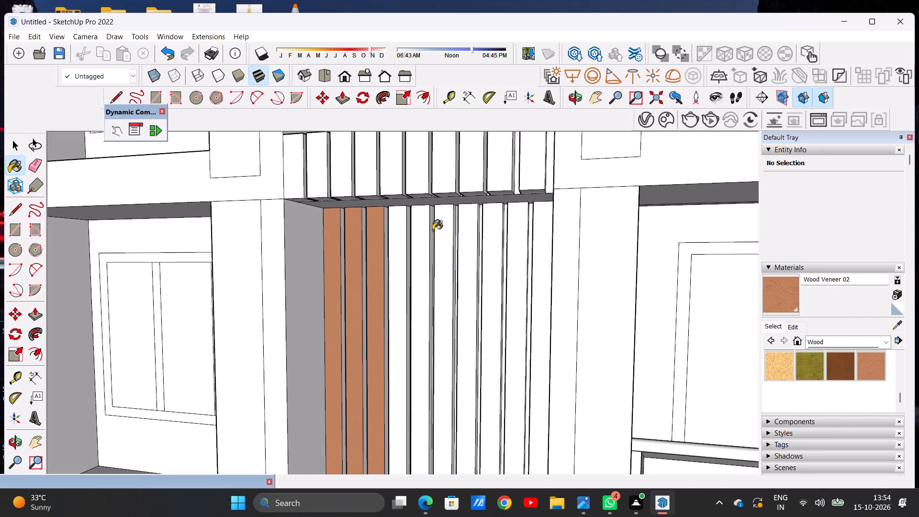
{"action": "scroll", "coordinate": [416, 236], "scroll_direction": "up", "scroll_amount": 6}
{"action": "left_click", "coordinate": [384, 242]}
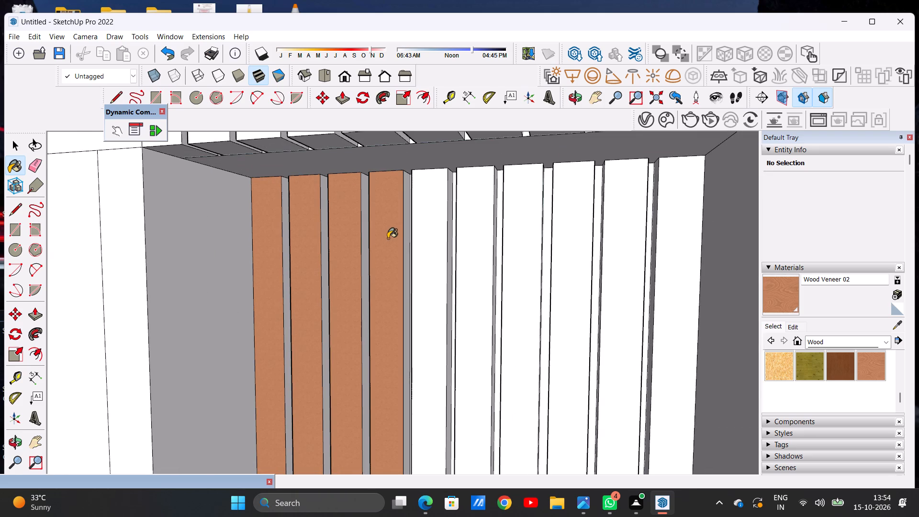
{"action": "left_click", "coordinate": [423, 232]}
{"action": "left_click", "coordinate": [471, 232]}
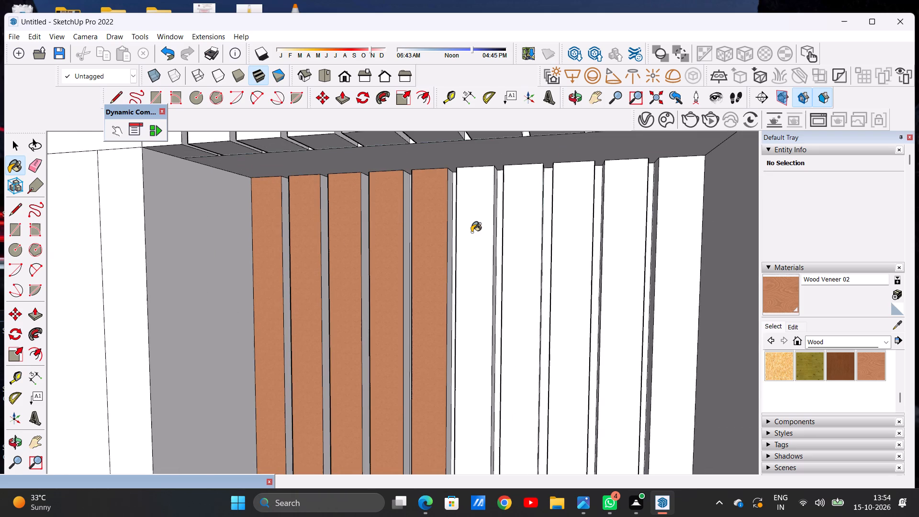
{"action": "left_click", "coordinate": [515, 235]}
{"action": "left_click", "coordinate": [566, 239]}
{"action": "left_click", "coordinate": [627, 242]}
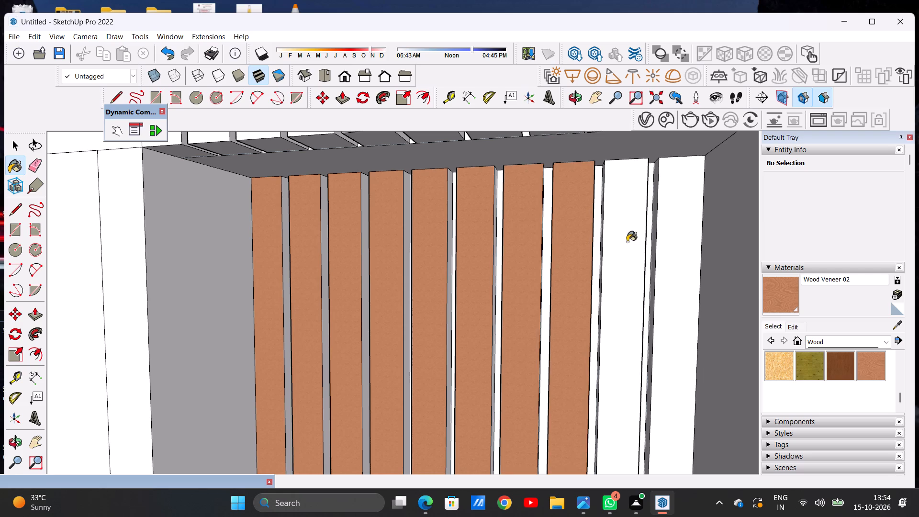
{"action": "left_click", "coordinate": [671, 243]}
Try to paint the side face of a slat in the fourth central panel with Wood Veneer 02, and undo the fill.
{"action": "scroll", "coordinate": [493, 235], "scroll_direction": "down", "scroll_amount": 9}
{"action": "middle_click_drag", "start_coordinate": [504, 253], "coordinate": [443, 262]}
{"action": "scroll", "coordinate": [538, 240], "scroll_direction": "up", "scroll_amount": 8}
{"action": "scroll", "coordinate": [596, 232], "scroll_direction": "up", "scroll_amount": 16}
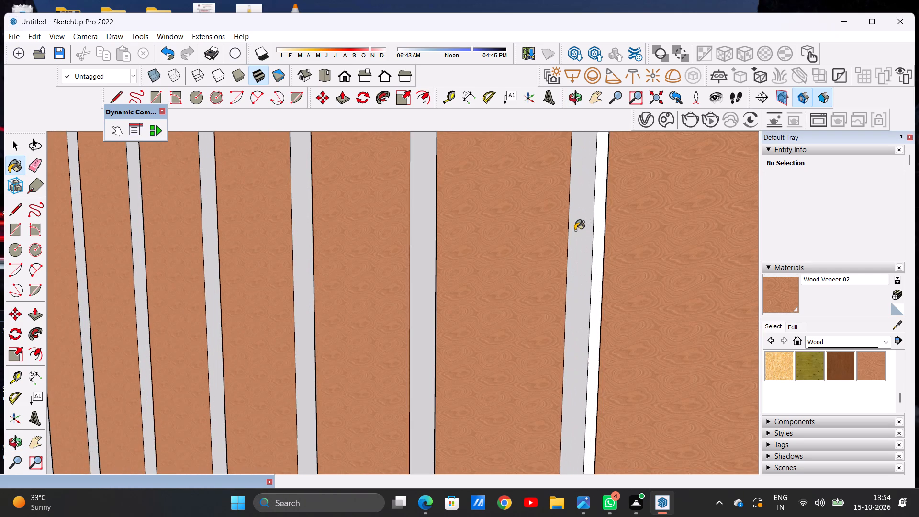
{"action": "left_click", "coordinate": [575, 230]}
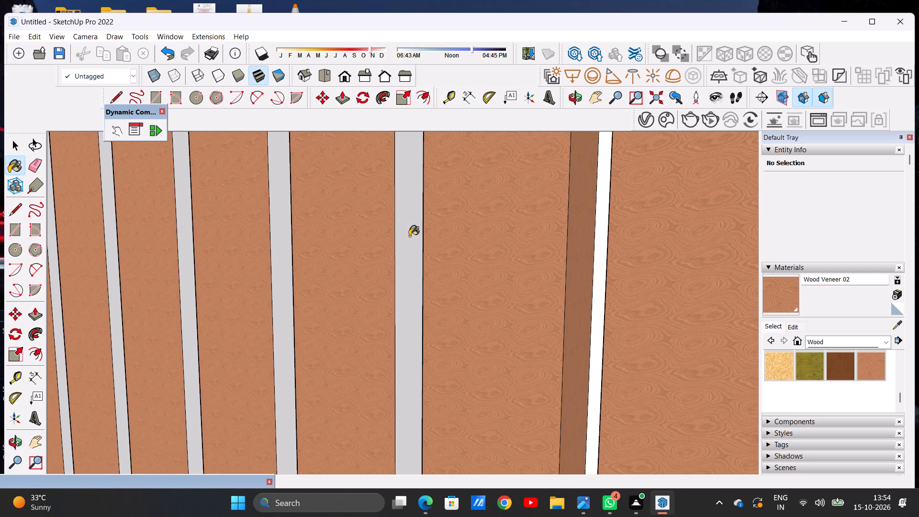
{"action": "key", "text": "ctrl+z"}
Switch to the standard front view with the building's central slat panels in sight.
{"action": "scroll", "coordinate": [456, 257], "scroll_direction": "down", "scroll_amount": 6}
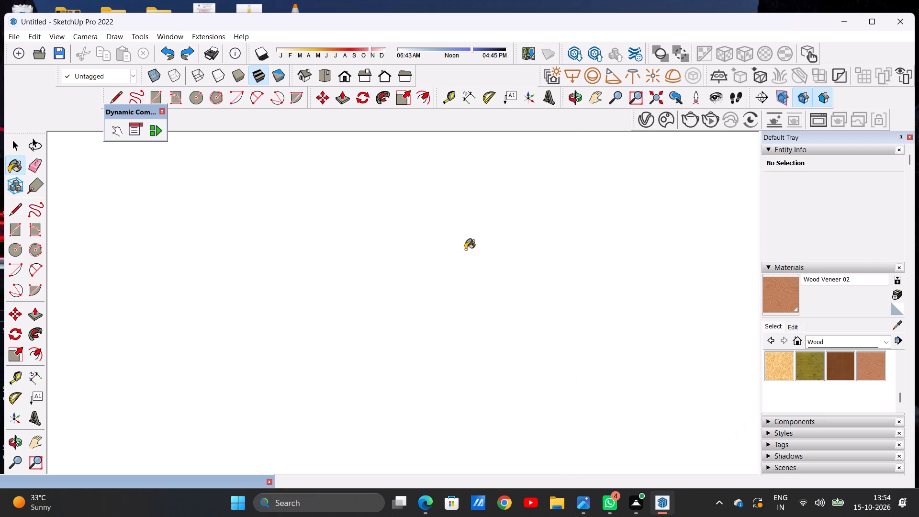
{"action": "scroll", "coordinate": [465, 249], "scroll_direction": "down", "scroll_amount": 7}
{"action": "left_click", "coordinate": [344, 76]}
{"action": "scroll", "coordinate": [434, 287], "scroll_direction": "down", "scroll_amount": 20}
{"action": "scroll", "coordinate": [434, 287], "scroll_direction": "down", "scroll_amount": 13}
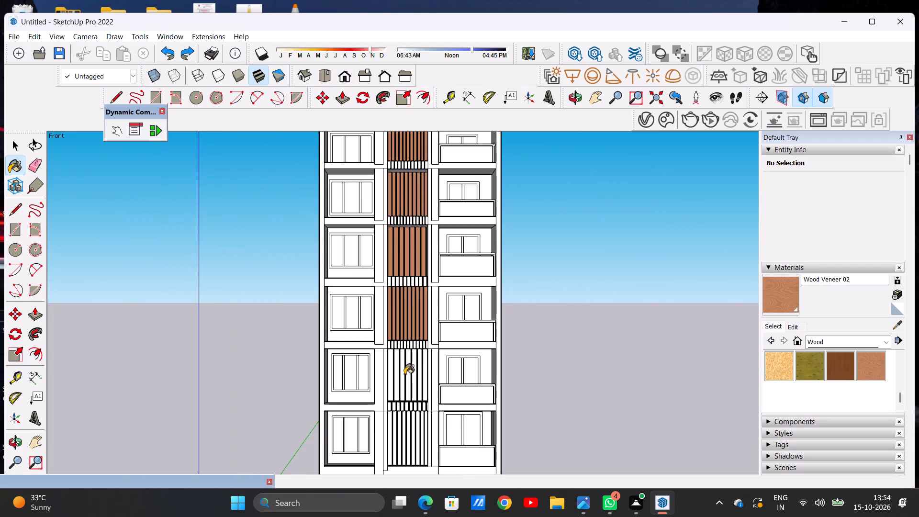
Paint the right-facing sides of the two leftmost slats in the fourth central panel with Wood Veneer 02.
{"action": "scroll", "coordinate": [403, 376], "scroll_direction": "down", "scroll_amount": 1}
{"action": "scroll", "coordinate": [403, 376], "scroll_direction": "up", "scroll_amount": 8}
{"action": "middle_click_drag", "start_coordinate": [410, 251], "coordinate": [337, 271]}
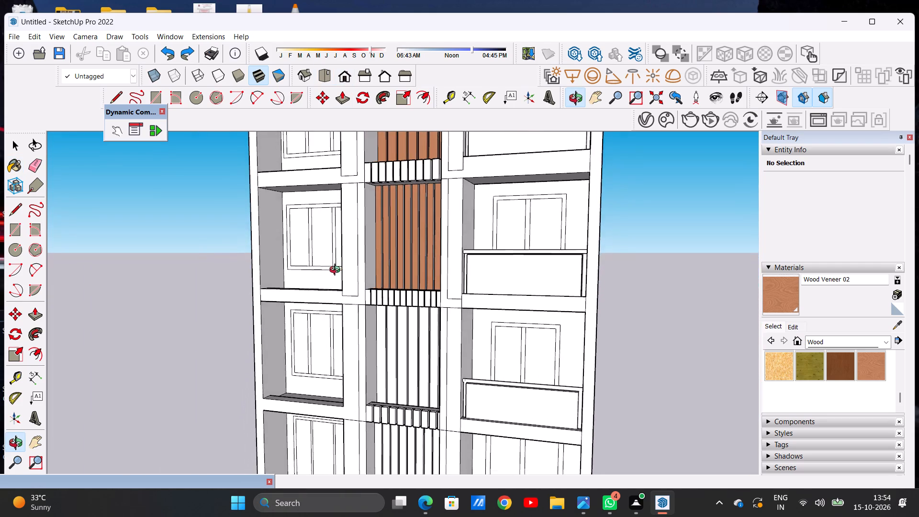
{"action": "middle_click_drag", "start_coordinate": [337, 271], "coordinate": [331, 312]}
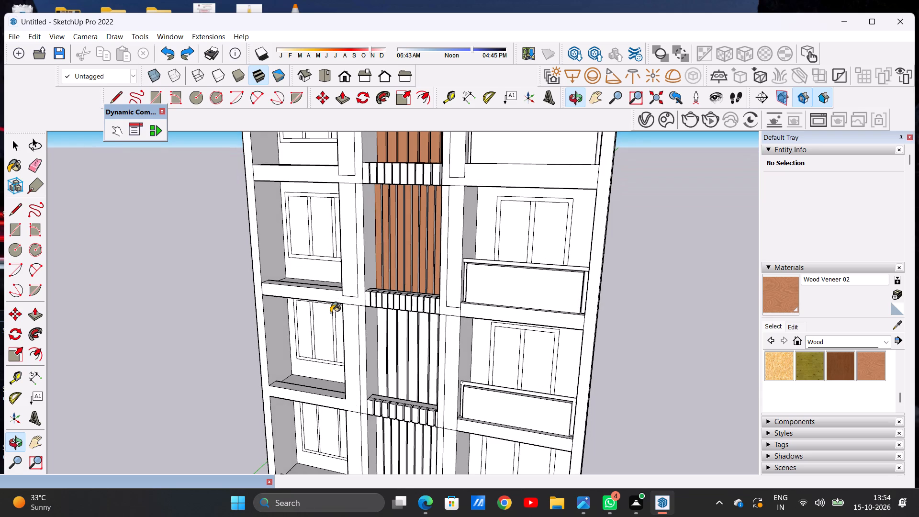
{"action": "scroll", "coordinate": [413, 234], "scroll_direction": "up", "scroll_amount": 13}
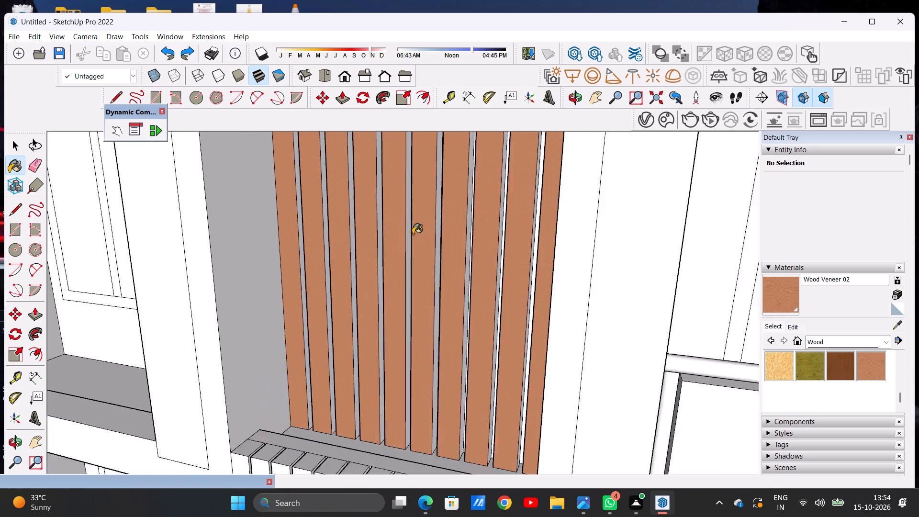
{"action": "scroll", "coordinate": [413, 234], "scroll_direction": "up", "scroll_amount": 1}
{"action": "scroll", "coordinate": [414, 265], "scroll_direction": "down", "scroll_amount": 7}
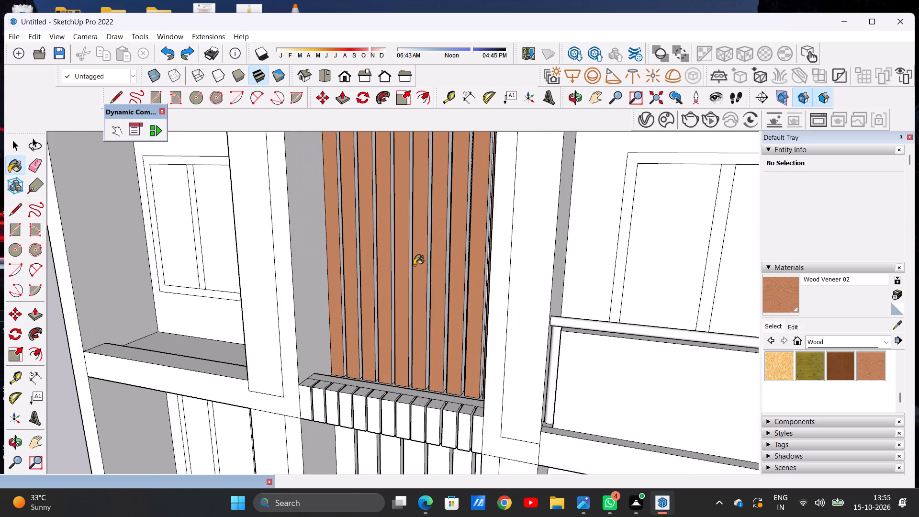
{"action": "scroll", "coordinate": [414, 265], "scroll_direction": "down", "scroll_amount": 13}
{"action": "scroll", "coordinate": [404, 232], "scroll_direction": "up", "scroll_amount": 10}
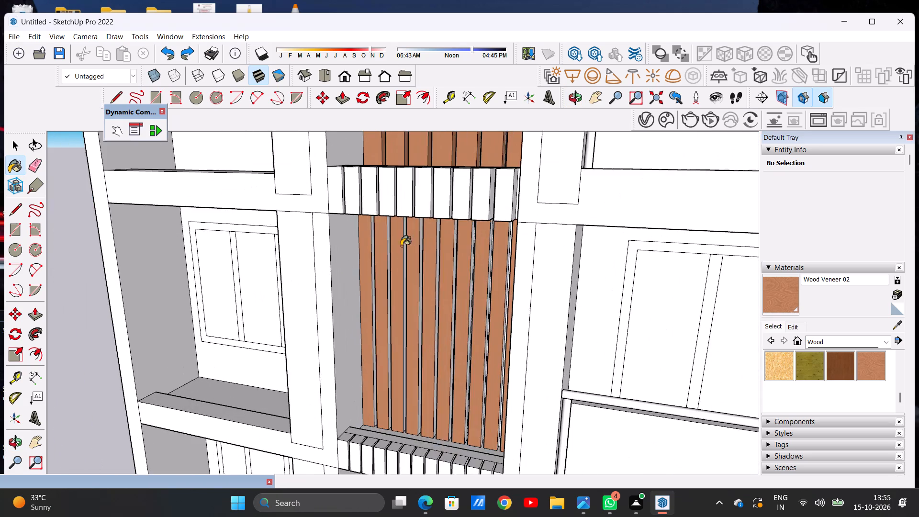
{"action": "scroll", "coordinate": [401, 246], "scroll_direction": "up", "scroll_amount": 20}
{"action": "scroll", "coordinate": [401, 246], "scroll_direction": "up", "scroll_amount": 3}
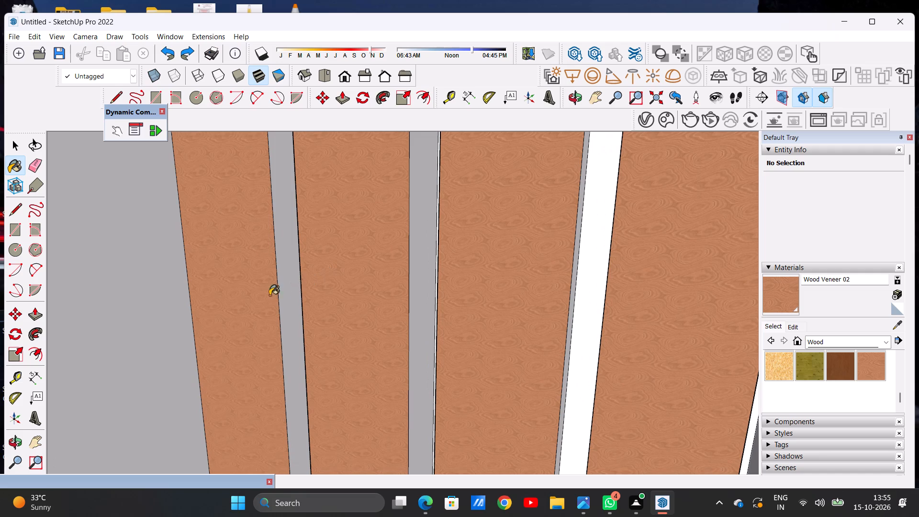
{"action": "left_click", "coordinate": [283, 282]}
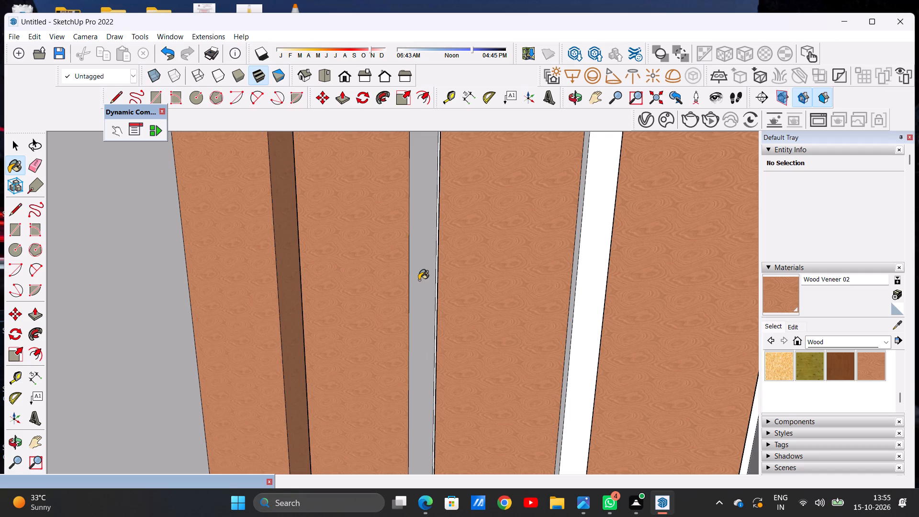
{"action": "left_click", "coordinate": [419, 280]}
Paint the right-facing sides of the third, fourth and fifth slats from the left in the same panel with Wood Veneer 02.
{"action": "scroll", "coordinate": [377, 263], "scroll_direction": "down", "scroll_amount": 9}
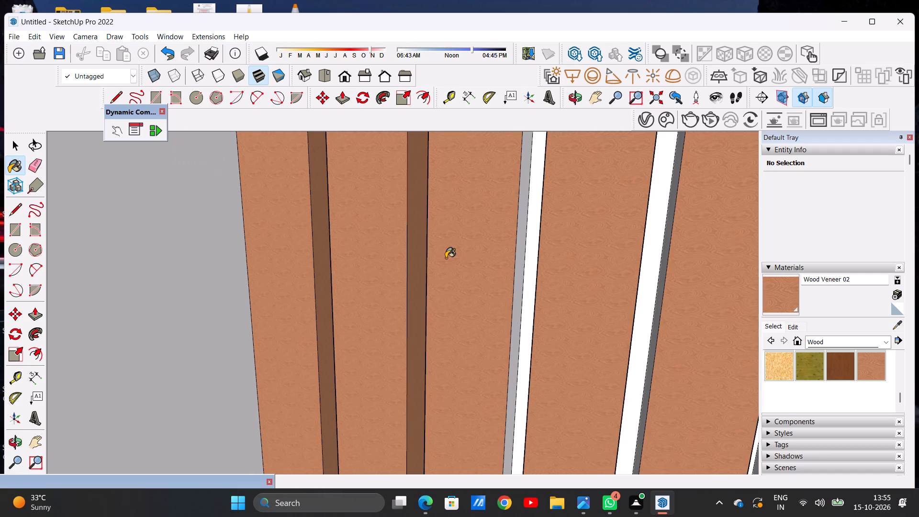
{"action": "scroll", "coordinate": [446, 258], "scroll_direction": "down", "scroll_amount": 8}
{"action": "middle_click_drag", "start_coordinate": [500, 279], "coordinate": [418, 281]}
{"action": "scroll", "coordinate": [467, 256], "scroll_direction": "up", "scroll_amount": 4}
{"action": "scroll", "coordinate": [467, 256], "scroll_direction": "down", "scroll_amount": 1}
{"action": "scroll", "coordinate": [467, 256], "scroll_direction": "up", "scroll_amount": 5}
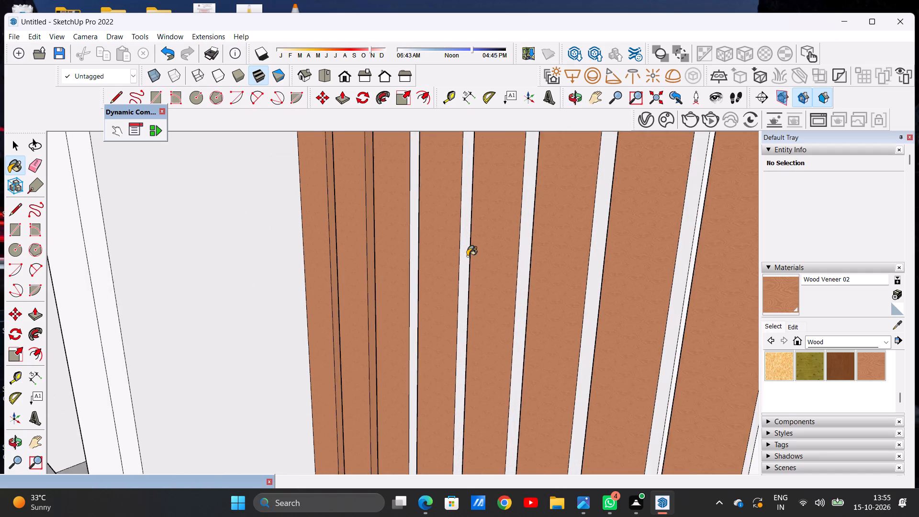
{"action": "scroll", "coordinate": [467, 256], "scroll_direction": "up", "scroll_amount": 3}
{"action": "left_click", "coordinate": [383, 271]}
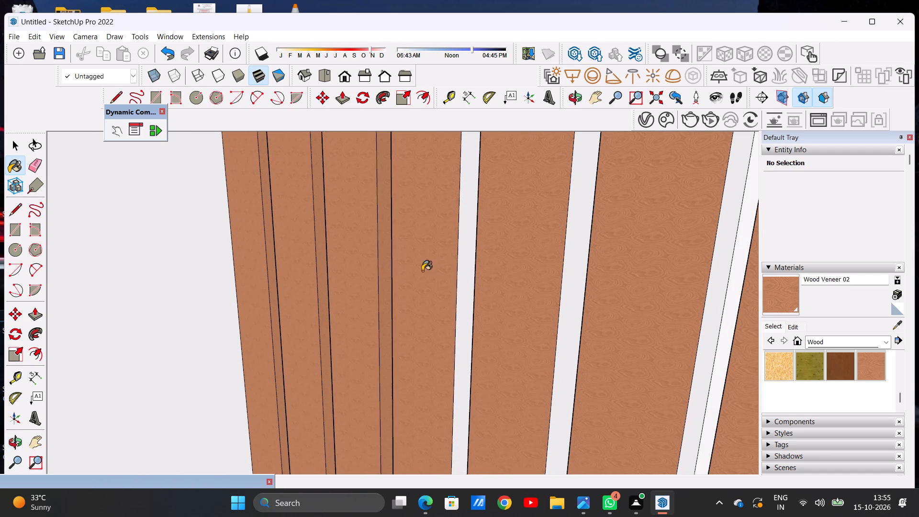
{"action": "left_click", "coordinate": [462, 276]}
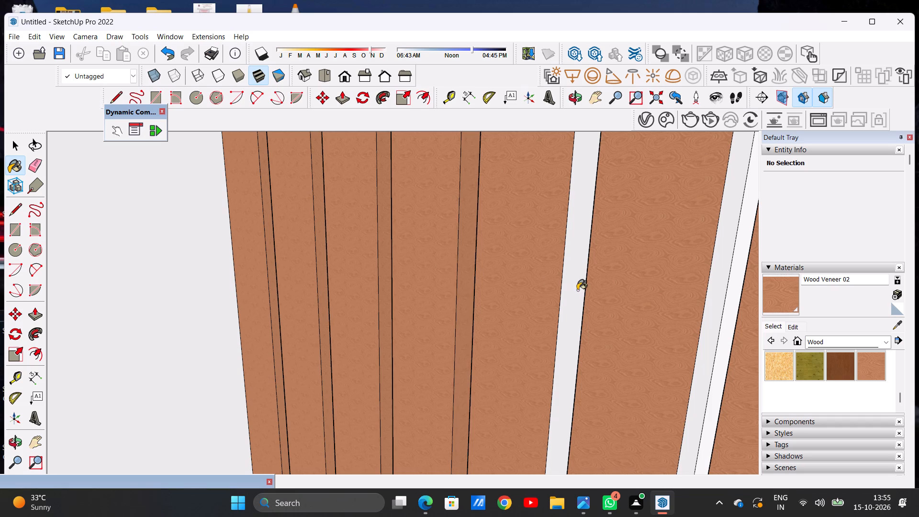
{"action": "left_click", "coordinate": [570, 288]}
Paint the remaining four right-facing slat sides of the fourth central panel with Wood Veneer 02.
{"action": "scroll", "coordinate": [465, 259], "scroll_direction": "down", "scroll_amount": 20}
{"action": "scroll", "coordinate": [465, 259], "scroll_direction": "down", "scroll_amount": 4}
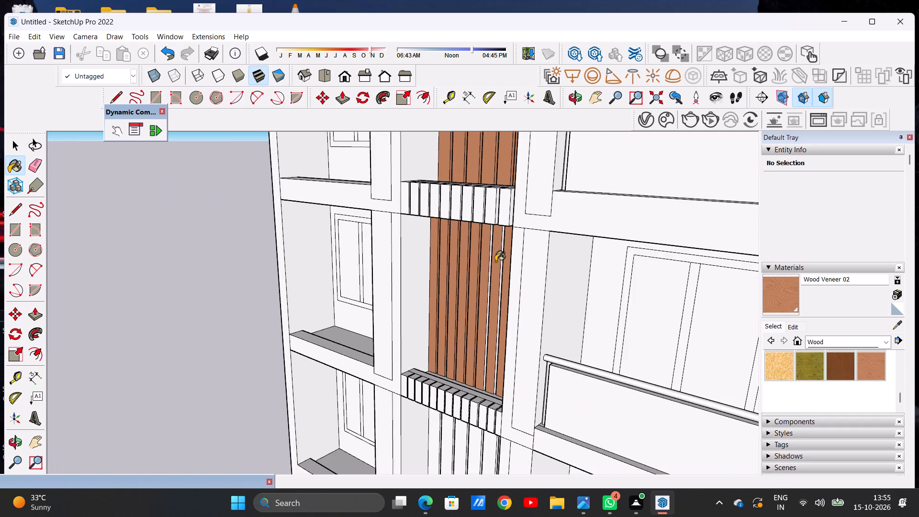
{"action": "scroll", "coordinate": [502, 258], "scroll_direction": "up", "scroll_amount": 20}
{"action": "scroll", "coordinate": [502, 258], "scroll_direction": "up", "scroll_amount": 2}
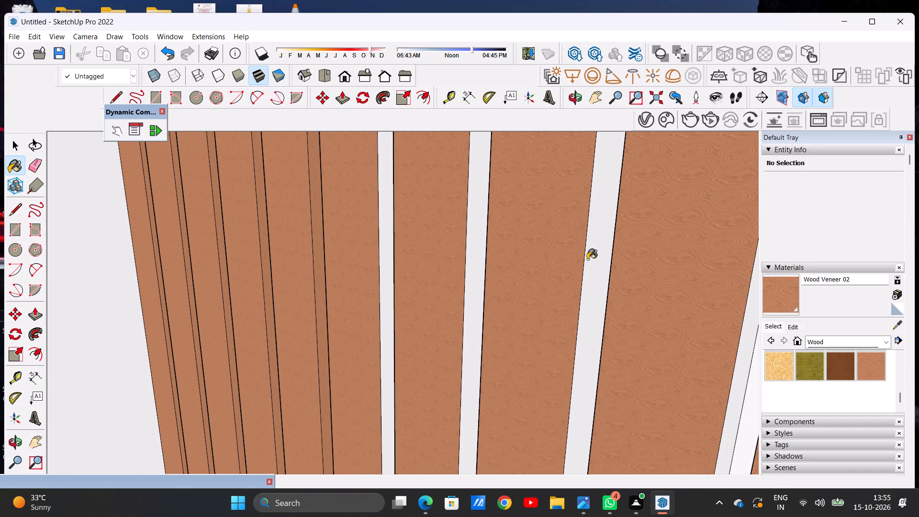
{"action": "left_click", "coordinate": [588, 261]}
{"action": "left_click", "coordinate": [742, 375]}
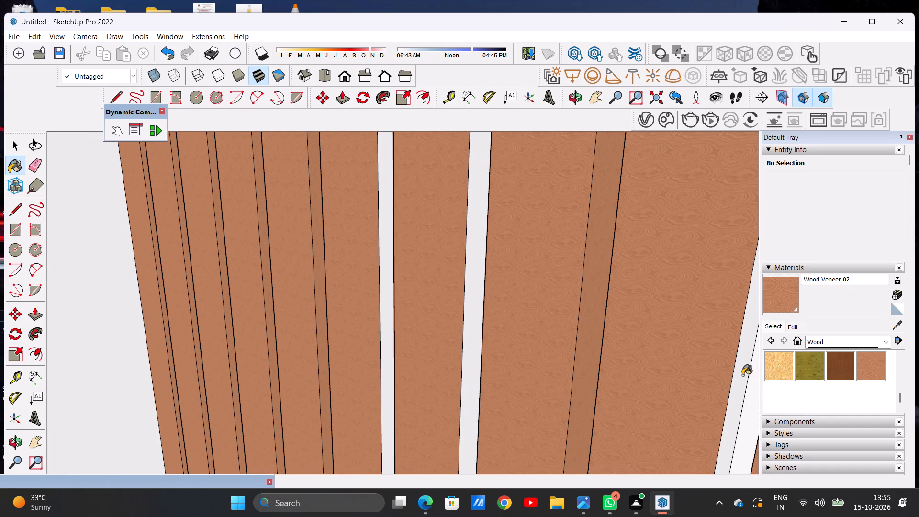
{"action": "left_click", "coordinate": [478, 302]}
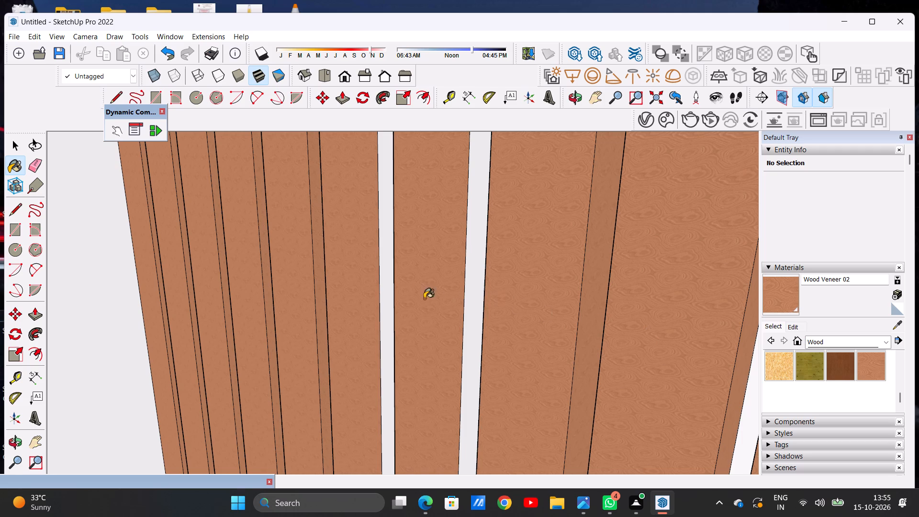
{"action": "left_click", "coordinate": [384, 294]}
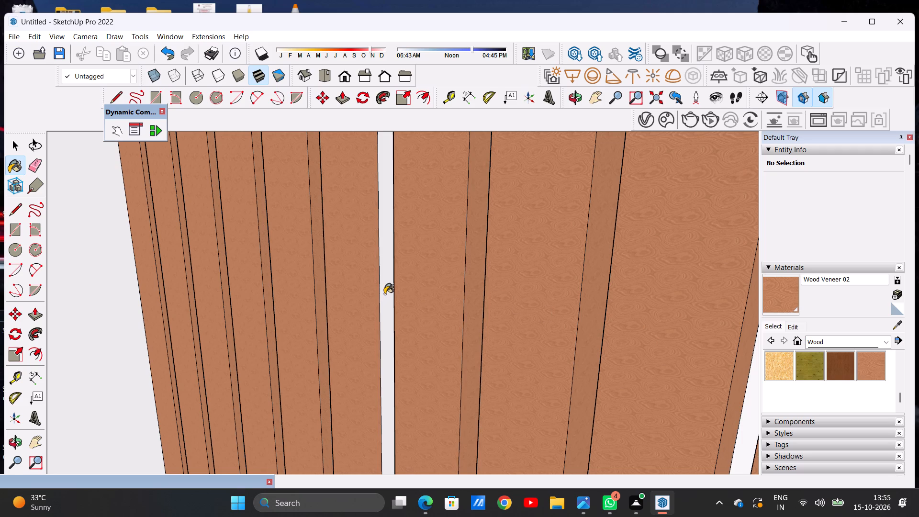
{"action": "key", "text": "space"}
Paint the left-facing sides of the three rightmost slats in the fourth central panel with Wood Veneer 02.
{"action": "scroll", "coordinate": [375, 371], "scroll_direction": "down", "scroll_amount": 20}
{"action": "scroll", "coordinate": [375, 371], "scroll_direction": "down", "scroll_amount": 11}
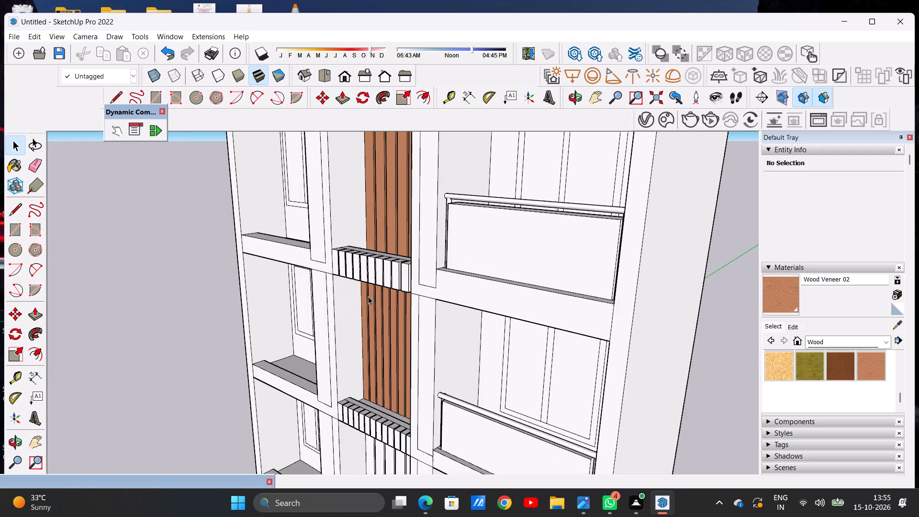
{"action": "middle_click_drag", "start_coordinate": [341, 307], "coordinate": [514, 268]}
{"action": "scroll", "coordinate": [408, 308], "scroll_direction": "up", "scroll_amount": 3}
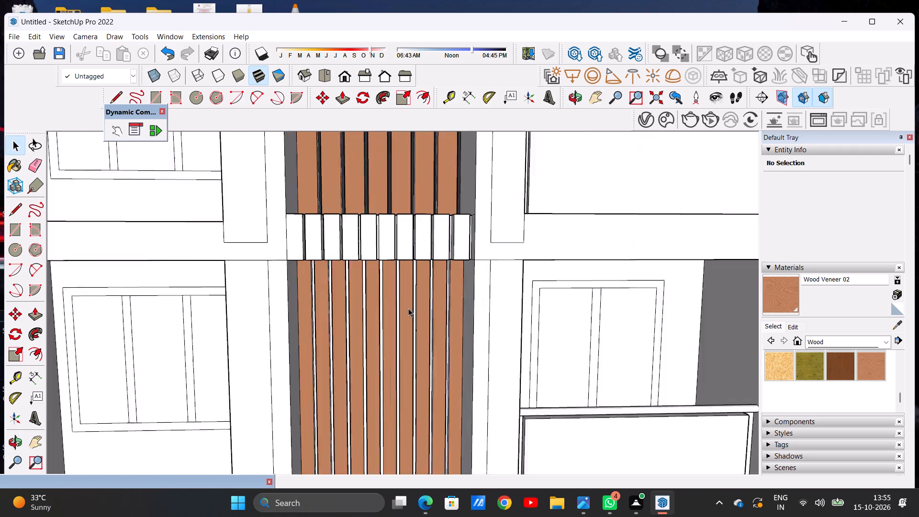
{"action": "scroll", "coordinate": [408, 308], "scroll_direction": "up", "scroll_amount": 5}
{"action": "middle_click_drag", "start_coordinate": [316, 314], "coordinate": [443, 318]}
{"action": "scroll", "coordinate": [382, 290], "scroll_direction": "up", "scroll_amount": 6}
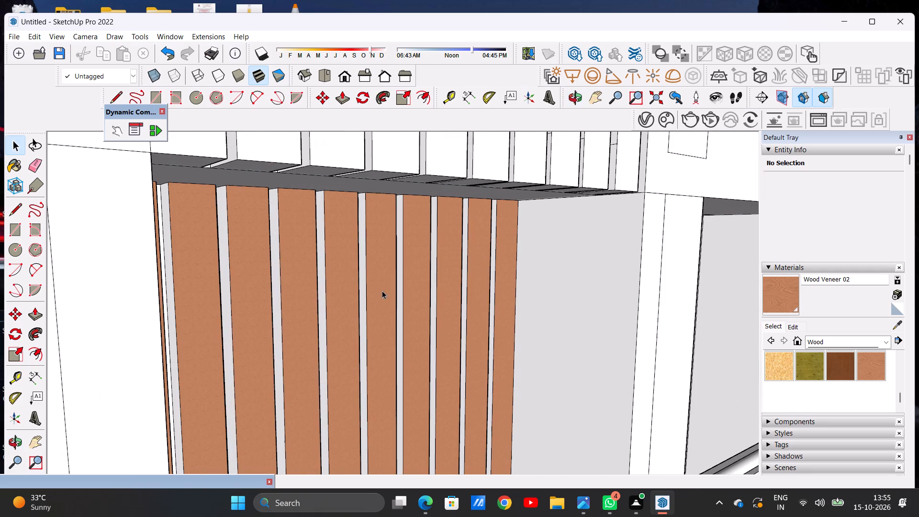
{"action": "left_click", "coordinate": [866, 369]}
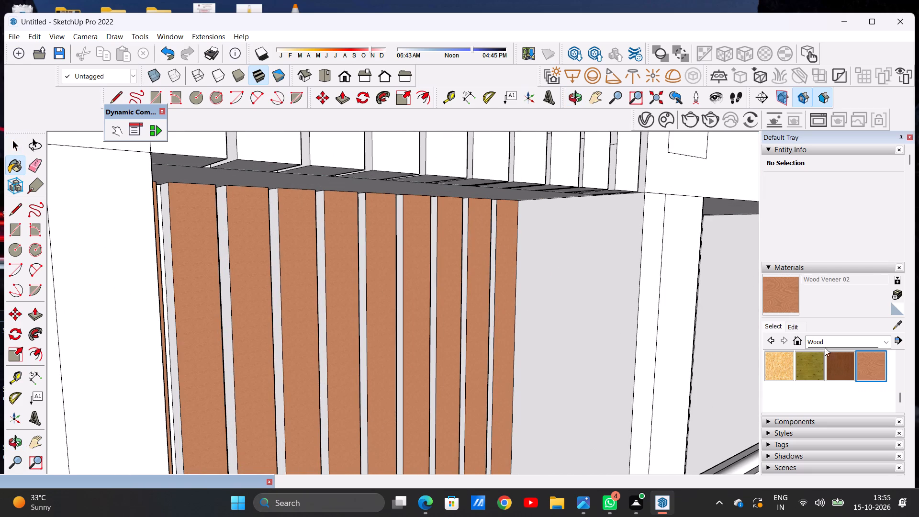
{"action": "scroll", "coordinate": [460, 255], "scroll_direction": "up", "scroll_amount": 10}
{"action": "left_click", "coordinate": [511, 242]}
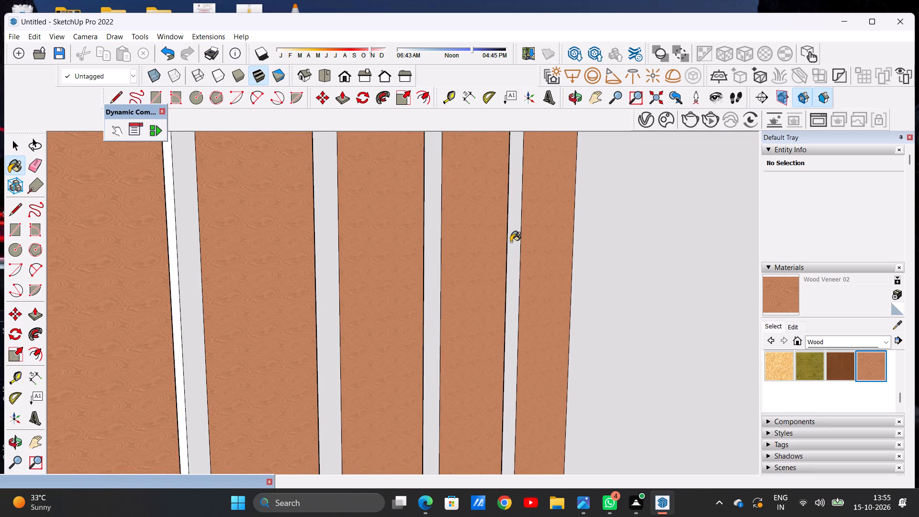
{"action": "left_click", "coordinate": [436, 254]}
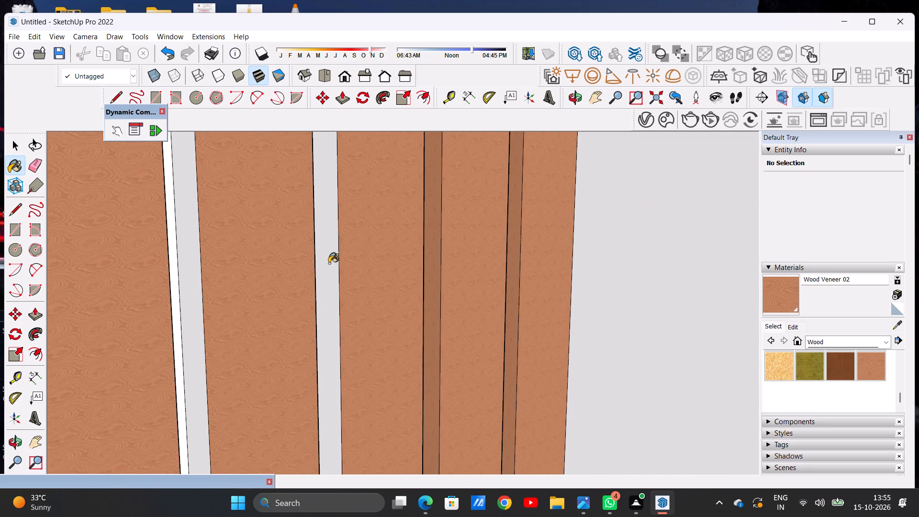
{"action": "left_click", "coordinate": [329, 263]}
Paint the left-facing sides of the next three slats toward the panel's middle with Wood Veneer 02.
{"action": "scroll", "coordinate": [472, 238], "scroll_direction": "down", "scroll_amount": 13}
{"action": "scroll", "coordinate": [370, 314], "scroll_direction": "up", "scroll_amount": 2}
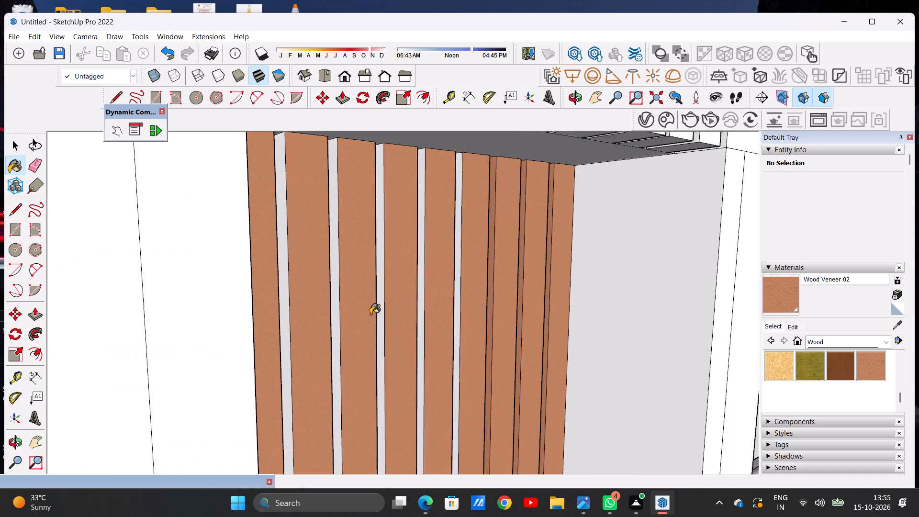
{"action": "scroll", "coordinate": [370, 314], "scroll_direction": "up", "scroll_amount": 4}
{"action": "scroll", "coordinate": [473, 281], "scroll_direction": "up", "scroll_amount": 2}
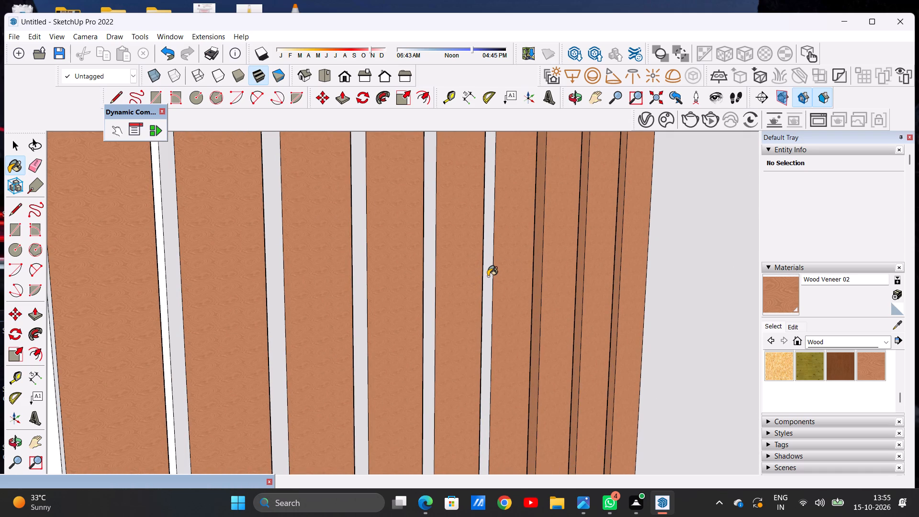
{"action": "left_click", "coordinate": [488, 276]}
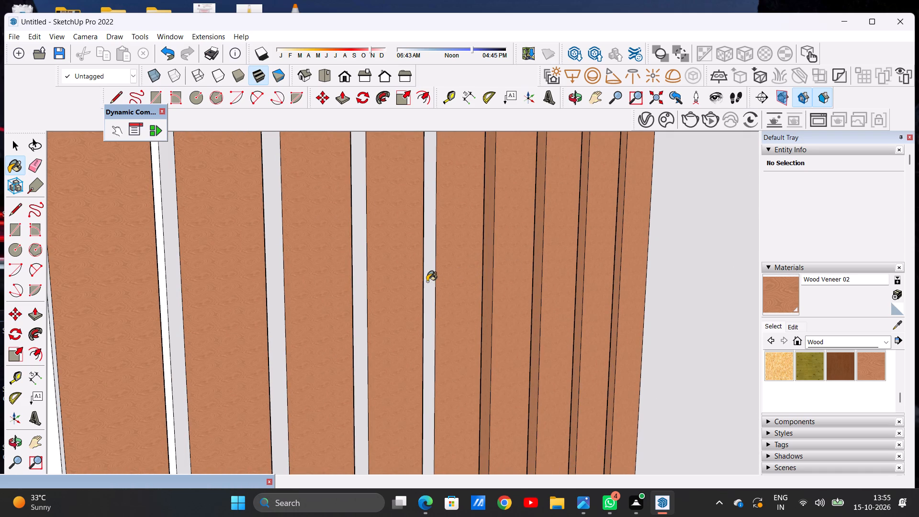
{"action": "left_click", "coordinate": [427, 281]}
{"action": "left_click", "coordinate": [360, 282]}
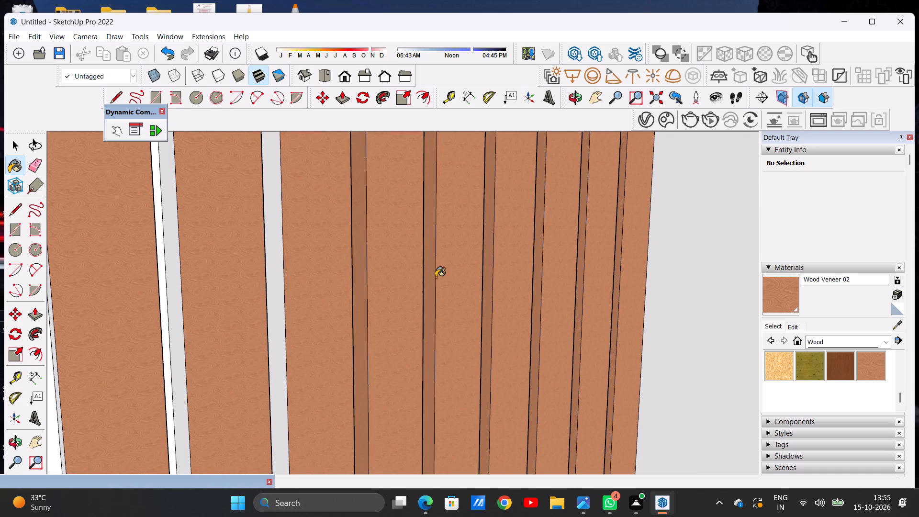
Paint the last three left-facing slat sides of the fourth central panel with Wood Veneer 02.
{"action": "scroll", "coordinate": [473, 275], "scroll_direction": "down", "scroll_amount": 7}
{"action": "scroll", "coordinate": [351, 296], "scroll_direction": "up", "scroll_amount": 9}
{"action": "scroll", "coordinate": [424, 297], "scroll_direction": "up", "scroll_amount": 6}
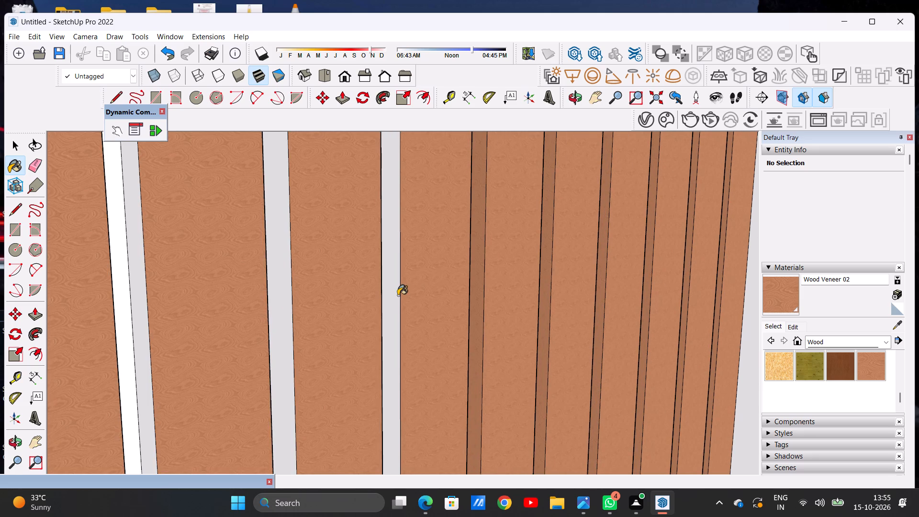
{"action": "left_click", "coordinate": [389, 289]}
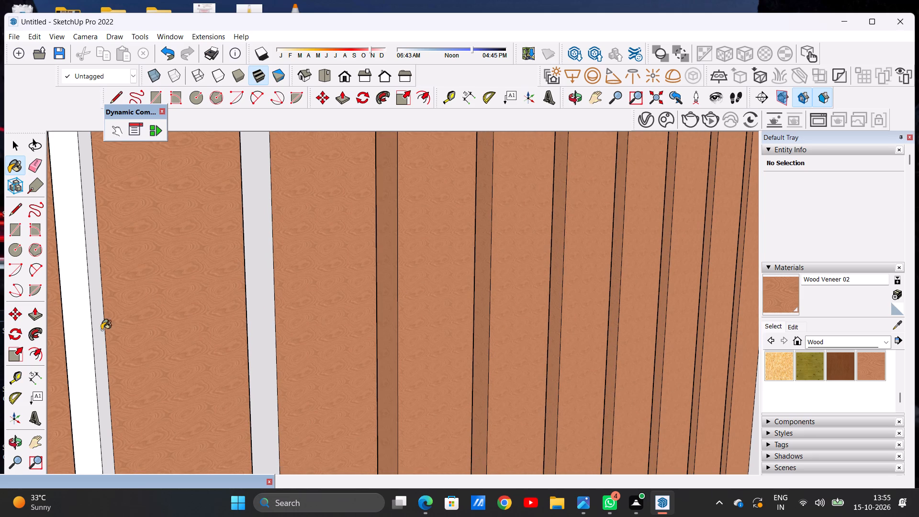
{"action": "left_click", "coordinate": [99, 326]}
{"action": "left_click", "coordinate": [265, 307]}
Examine the slats of the fourth central panel from several angles to check their side faces and the backing between them.
{"action": "scroll", "coordinate": [316, 305], "scroll_direction": "down", "scroll_amount": 20}
{"action": "scroll", "coordinate": [316, 305], "scroll_direction": "down", "scroll_amount": 3}
{"action": "middle_click_drag", "start_coordinate": [371, 304], "coordinate": [230, 303]}
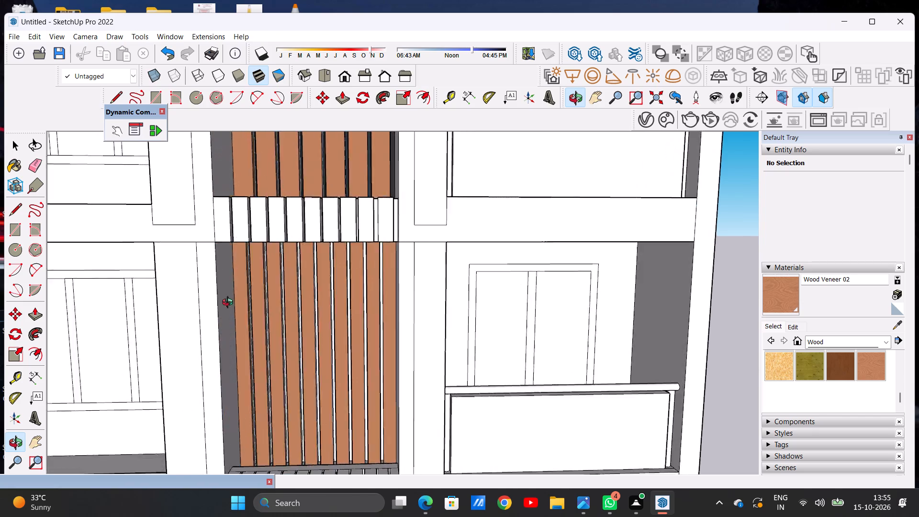
{"action": "middle_click_drag", "start_coordinate": [230, 303], "coordinate": [297, 318]}
{"action": "scroll", "coordinate": [279, 316], "scroll_direction": "up", "scroll_amount": 11}
{"action": "scroll", "coordinate": [222, 315], "scroll_direction": "down", "scroll_amount": 1}
{"action": "scroll", "coordinate": [222, 315], "scroll_direction": "up", "scroll_amount": 9}
{"action": "middle_click_drag", "start_coordinate": [200, 313], "coordinate": [198, 316]}
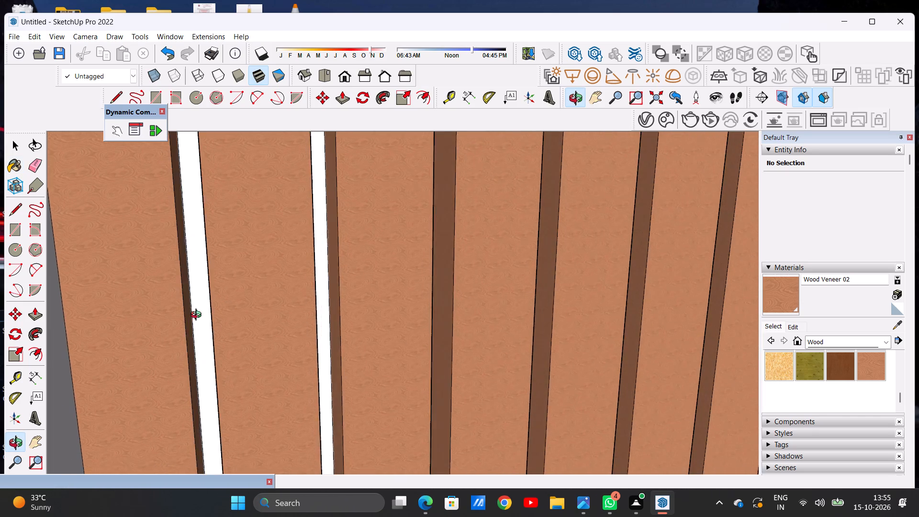
{"action": "middle_click_drag", "start_coordinate": [198, 316], "coordinate": [193, 317]}
{"action": "scroll", "coordinate": [327, 294], "scroll_direction": "down", "scroll_amount": 20}
{"action": "scroll", "coordinate": [327, 294], "scroll_direction": "down", "scroll_amount": 11}
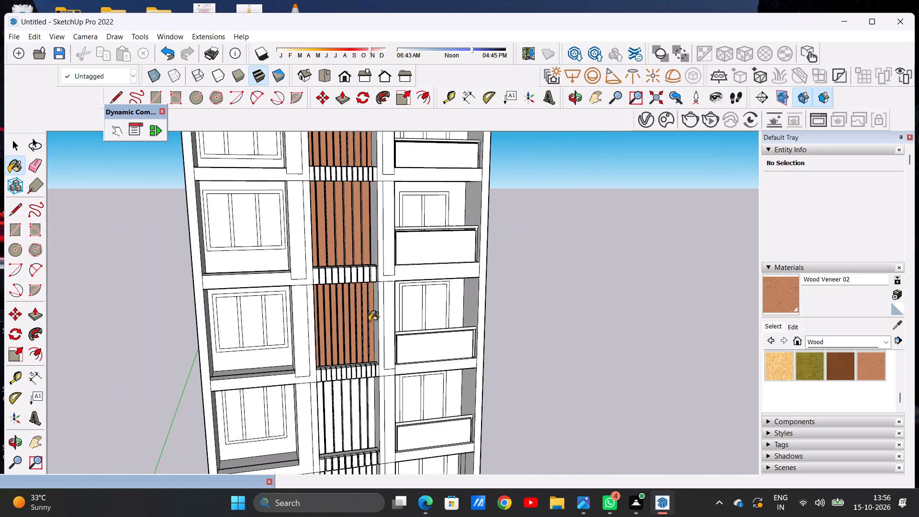
{"action": "middle_click_drag", "start_coordinate": [369, 322], "coordinate": [304, 310]}
{"action": "scroll", "coordinate": [313, 309], "scroll_direction": "up", "scroll_amount": 9}
{"action": "middle_click_drag", "start_coordinate": [332, 321], "coordinate": [344, 318]}
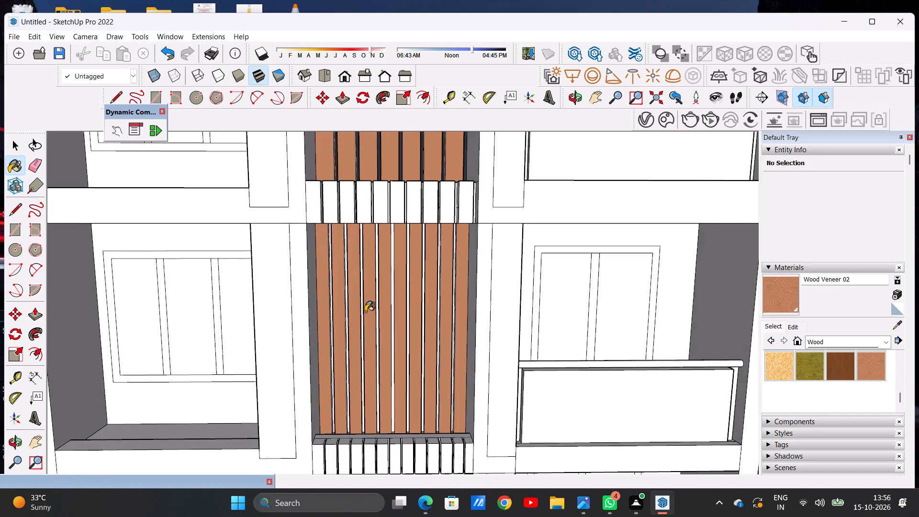
{"action": "scroll", "coordinate": [366, 312], "scroll_direction": "up", "scroll_amount": 7}
Paint the first and third backing strips from the left end of the fourth central panel with Formica Laminate Dark.
{"action": "key", "text": "space"}
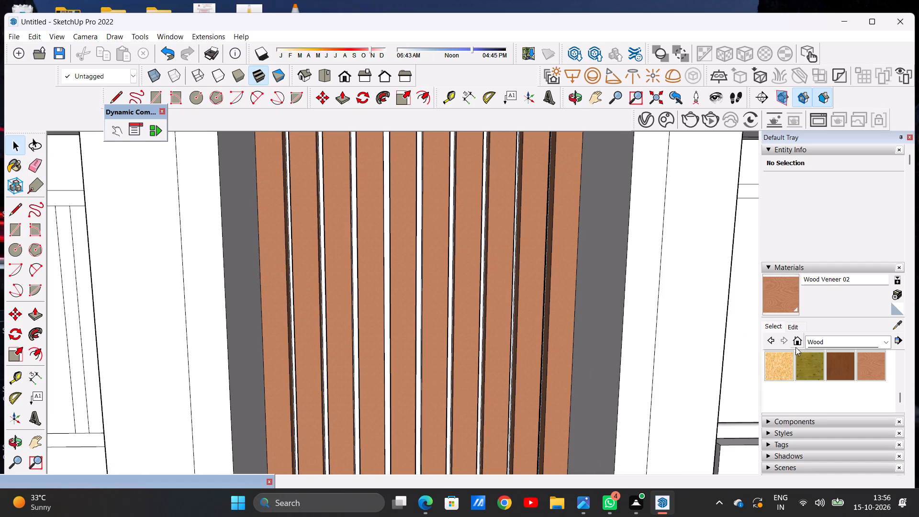
{"action": "left_click", "coordinate": [835, 340]}
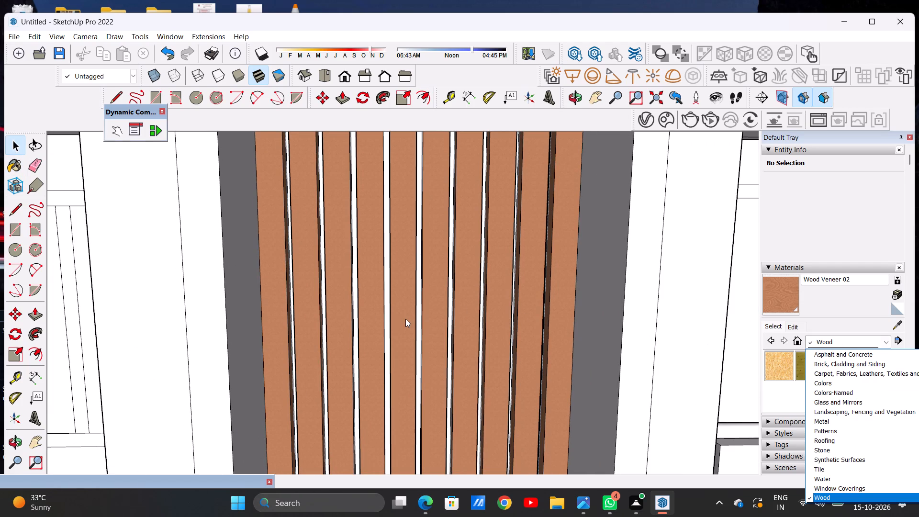
{"action": "left_click", "coordinate": [836, 463]}
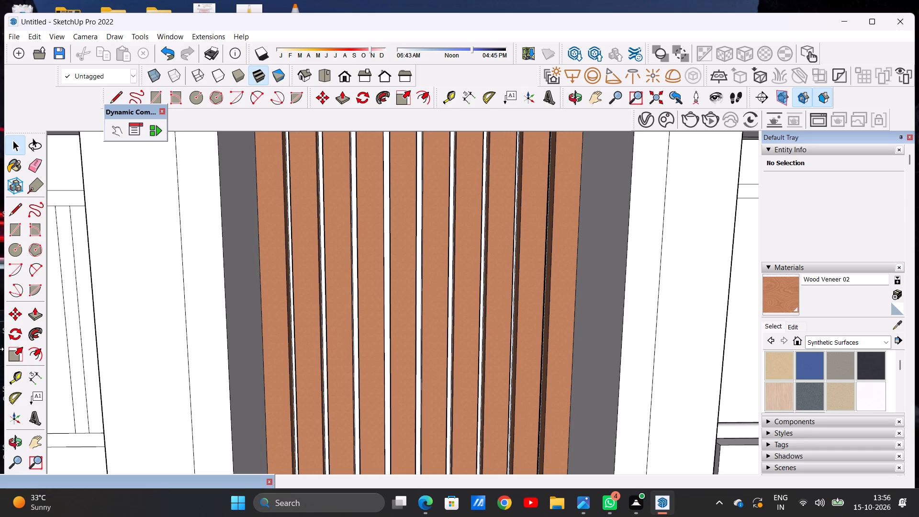
{"action": "left_click", "coordinate": [871, 363]}
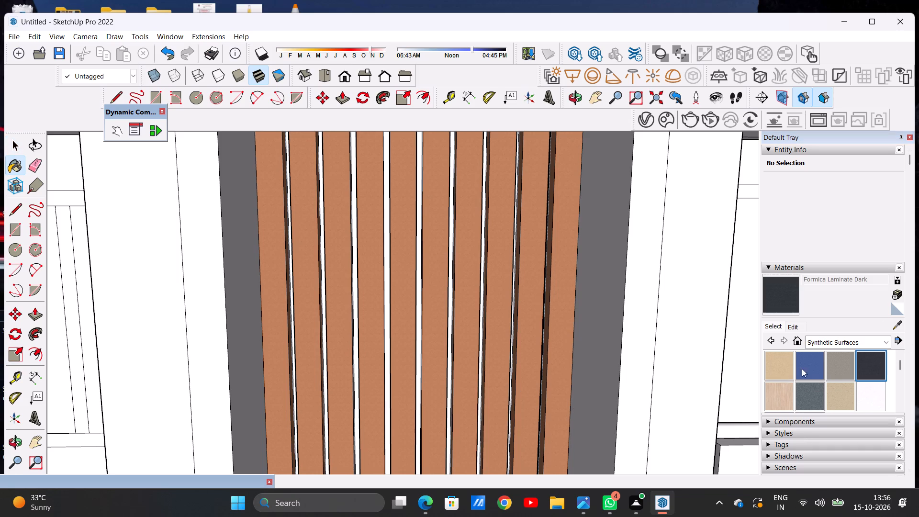
{"action": "scroll", "coordinate": [282, 292], "scroll_direction": "up", "scroll_amount": 10}
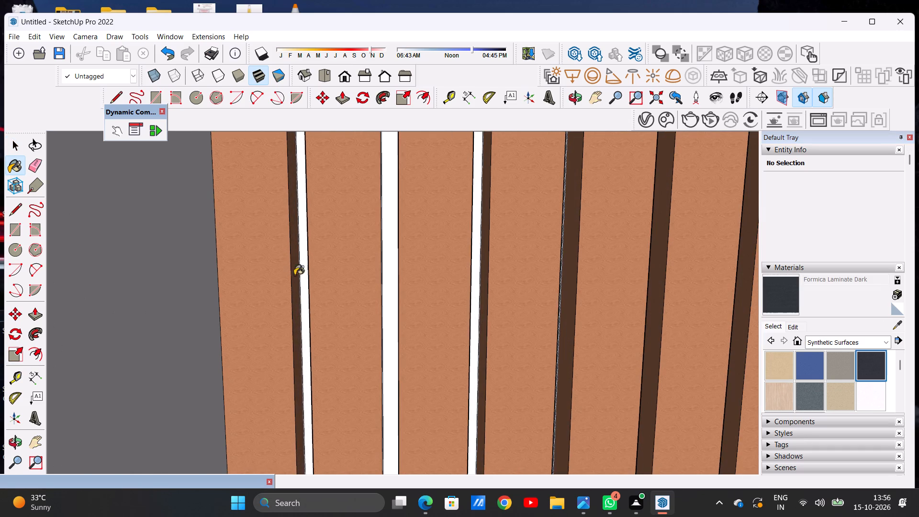
{"action": "left_click", "coordinate": [298, 251]}
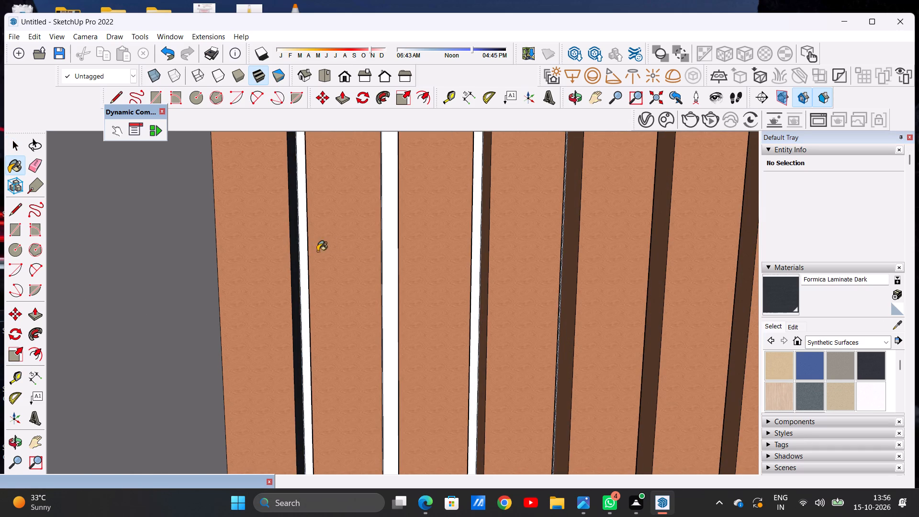
{"action": "key", "text": "ctrl+z"}
{"action": "scroll", "coordinate": [299, 305], "scroll_direction": "up", "scroll_amount": 6}
{"action": "left_click", "coordinate": [309, 288]}
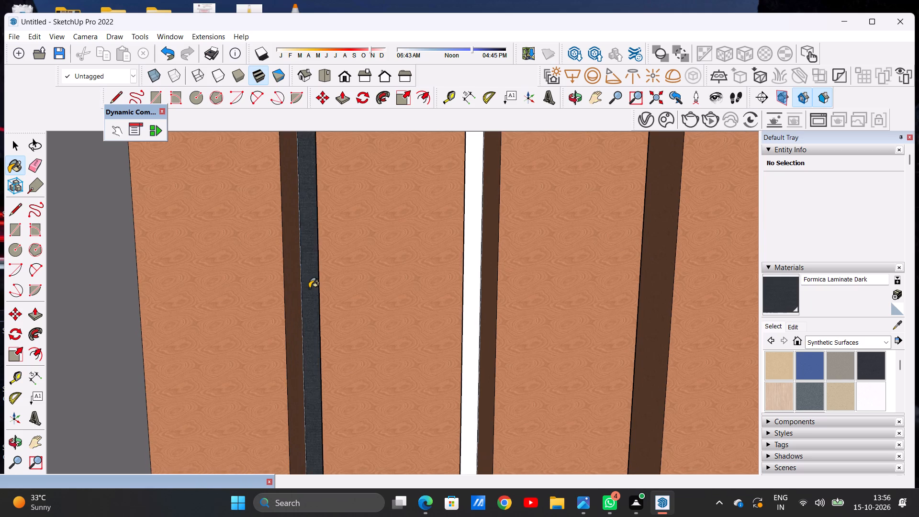
{"action": "scroll", "coordinate": [297, 287], "scroll_direction": "down", "scroll_amount": 19}
{"action": "scroll", "coordinate": [343, 276], "scroll_direction": "up", "scroll_amount": 10}
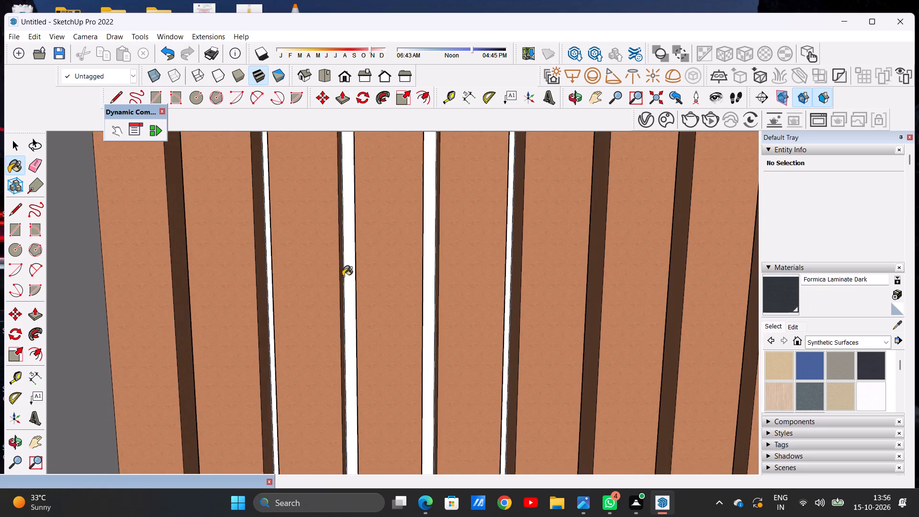
{"action": "scroll", "coordinate": [343, 276], "scroll_direction": "up", "scroll_amount": 4}
{"action": "left_click", "coordinate": [351, 267]}
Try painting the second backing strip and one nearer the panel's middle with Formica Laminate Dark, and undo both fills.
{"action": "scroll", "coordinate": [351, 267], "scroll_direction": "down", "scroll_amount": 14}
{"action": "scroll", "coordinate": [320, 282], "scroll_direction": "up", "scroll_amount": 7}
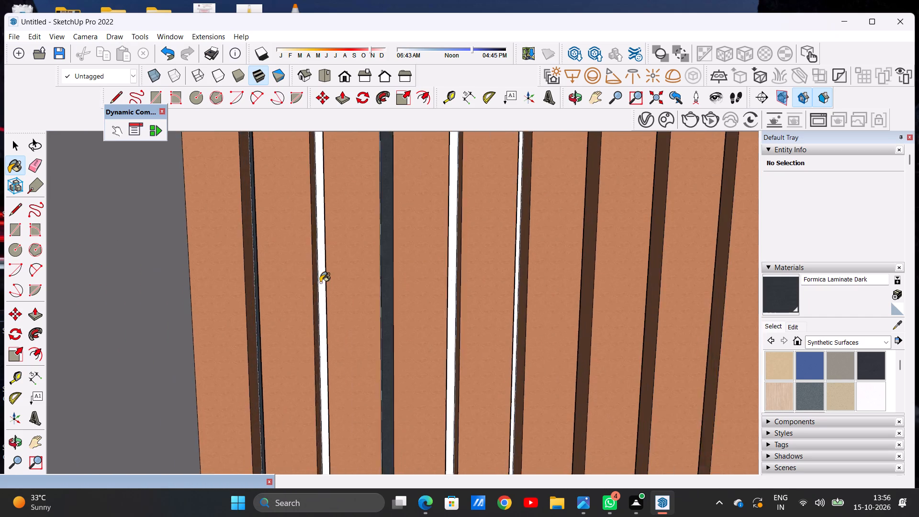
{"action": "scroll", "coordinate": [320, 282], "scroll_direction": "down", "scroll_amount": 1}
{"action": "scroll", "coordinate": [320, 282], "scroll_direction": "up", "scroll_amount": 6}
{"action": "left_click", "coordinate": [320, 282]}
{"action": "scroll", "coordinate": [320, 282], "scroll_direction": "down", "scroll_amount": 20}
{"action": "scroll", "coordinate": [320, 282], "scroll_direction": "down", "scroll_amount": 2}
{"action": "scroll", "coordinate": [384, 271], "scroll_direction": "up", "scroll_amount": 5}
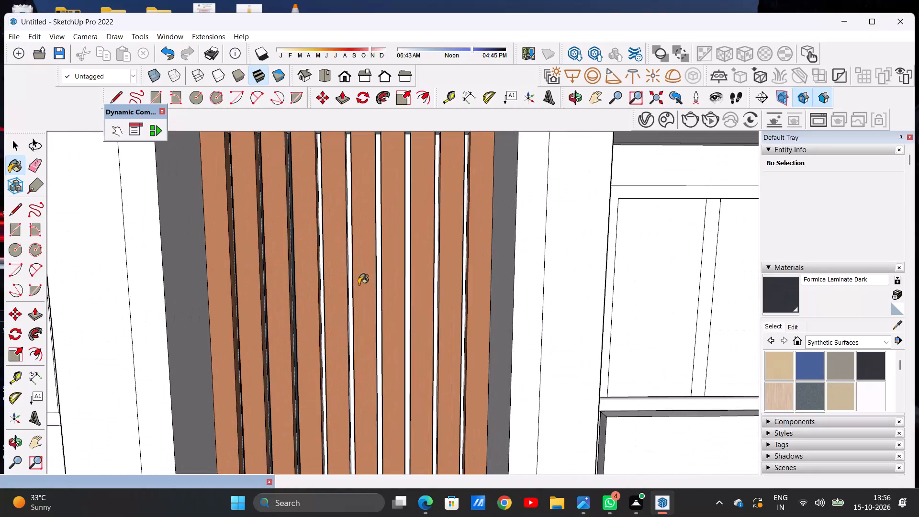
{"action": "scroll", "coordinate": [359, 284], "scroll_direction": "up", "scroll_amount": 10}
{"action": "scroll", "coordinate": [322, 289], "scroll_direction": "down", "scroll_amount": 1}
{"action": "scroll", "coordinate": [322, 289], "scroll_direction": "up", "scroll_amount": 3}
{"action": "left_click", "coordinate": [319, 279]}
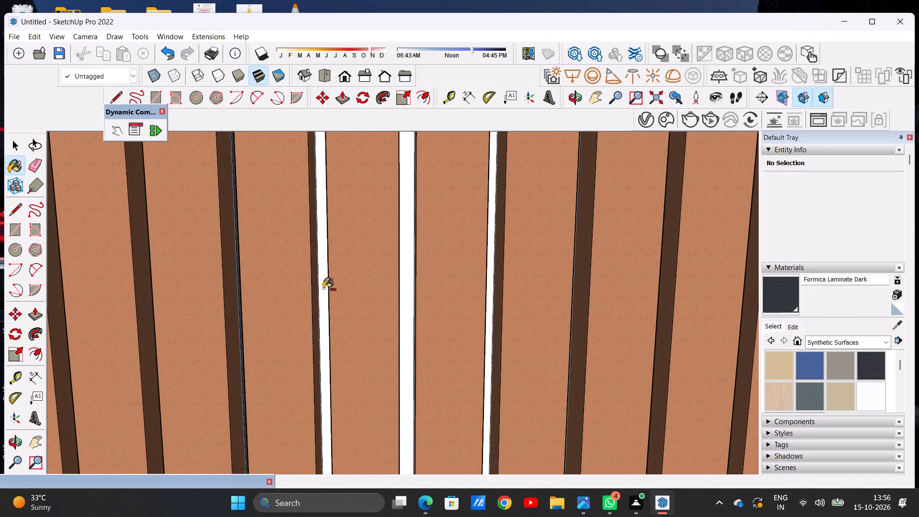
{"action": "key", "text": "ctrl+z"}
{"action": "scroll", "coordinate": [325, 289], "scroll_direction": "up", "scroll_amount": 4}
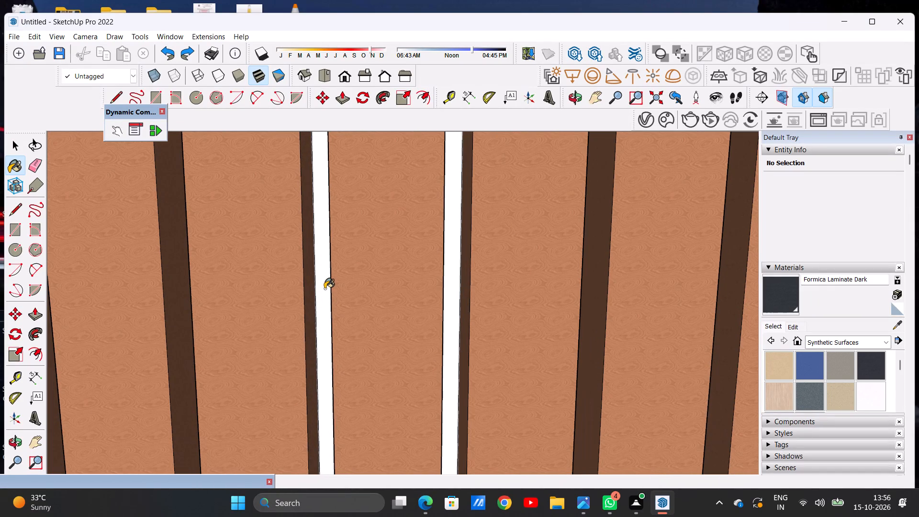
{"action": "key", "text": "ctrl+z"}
Paint the second backing strip from the left end of the fourth central panel with Formica Laminate Dark.
{"action": "middle_click_drag", "start_coordinate": [320, 305], "coordinate": [301, 321]}
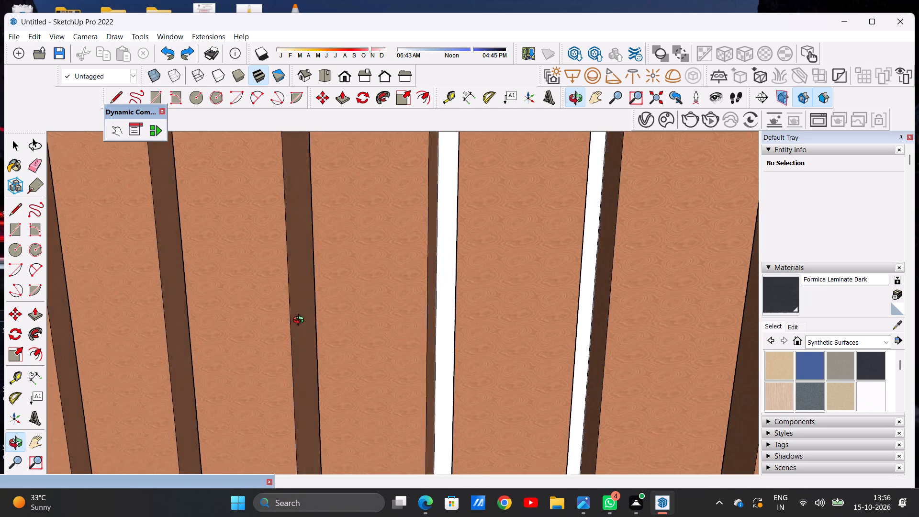
{"action": "middle_click_drag", "start_coordinate": [301, 321], "coordinate": [314, 321]}
{"action": "scroll", "coordinate": [368, 291], "scroll_direction": "down", "scroll_amount": 15}
{"action": "scroll", "coordinate": [316, 289], "scroll_direction": "up", "scroll_amount": 8}
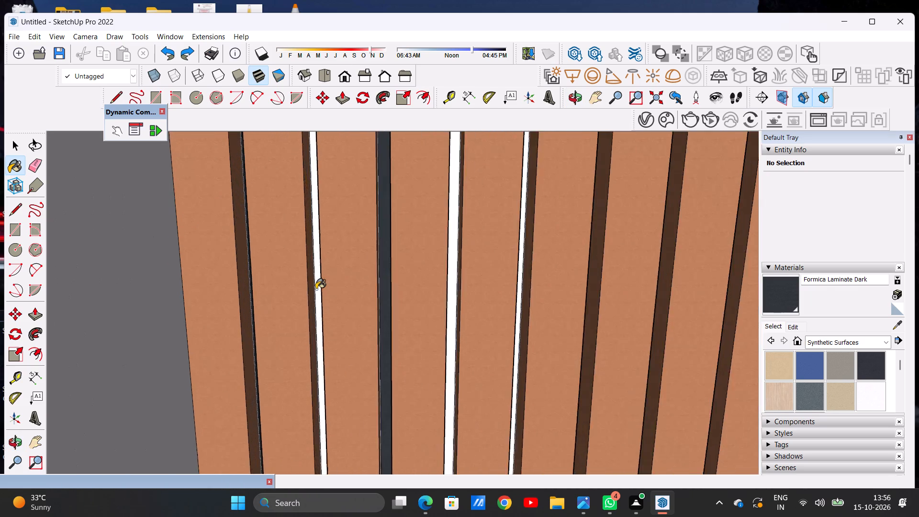
{"action": "scroll", "coordinate": [316, 289], "scroll_direction": "up", "scroll_amount": 12}
{"action": "left_click", "coordinate": [328, 268]}
Paint the fourth to seventh backing strips between the slats of the fourth central panel with Formica Laminate Dark.
{"action": "scroll", "coordinate": [343, 293], "scroll_direction": "down", "scroll_amount": 18}
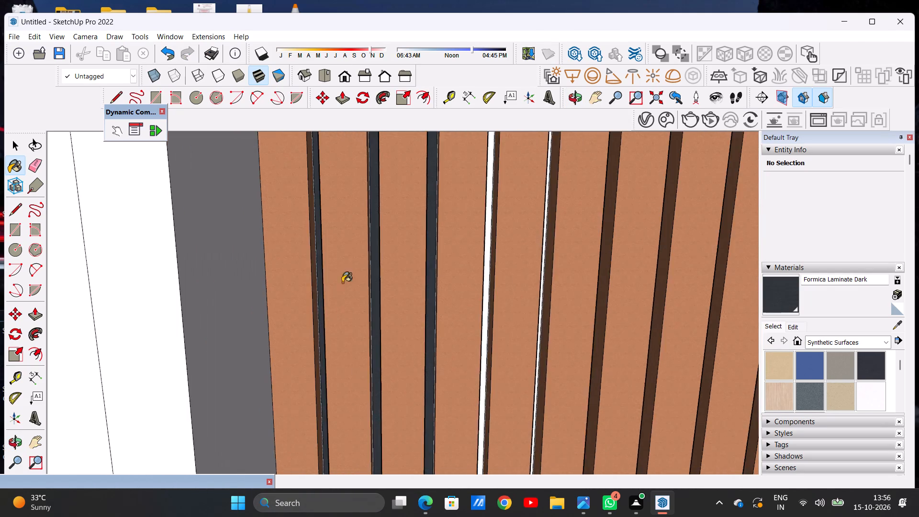
{"action": "scroll", "coordinate": [342, 282], "scroll_direction": "down", "scroll_amount": 7}
{"action": "scroll", "coordinate": [430, 287], "scroll_direction": "down", "scroll_amount": 1}
{"action": "scroll", "coordinate": [430, 287], "scroll_direction": "up", "scroll_amount": 5}
{"action": "scroll", "coordinate": [430, 287], "scroll_direction": "down", "scroll_amount": 1}
{"action": "scroll", "coordinate": [444, 287], "scroll_direction": "up", "scroll_amount": 13}
{"action": "left_click", "coordinate": [438, 286]}
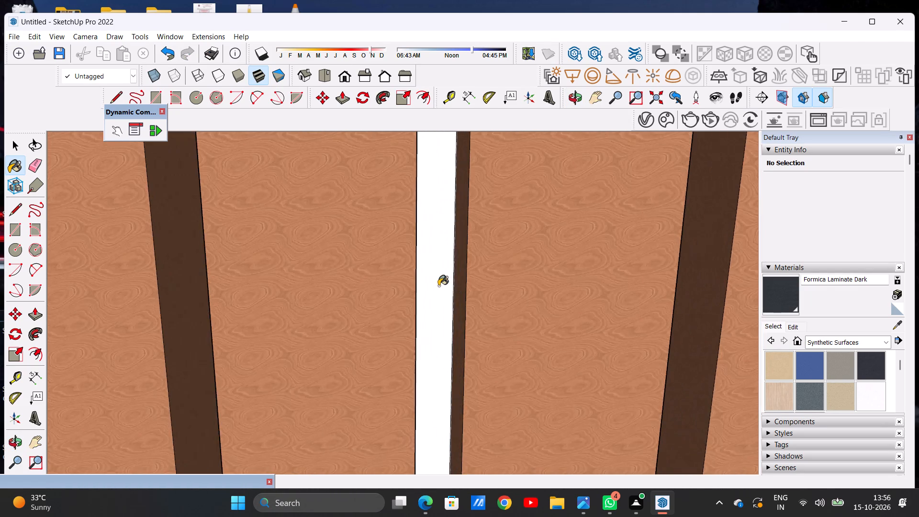
{"action": "scroll", "coordinate": [377, 296], "scroll_direction": "down", "scroll_amount": 16}
{"action": "scroll", "coordinate": [471, 278], "scroll_direction": "up", "scroll_amount": 17}
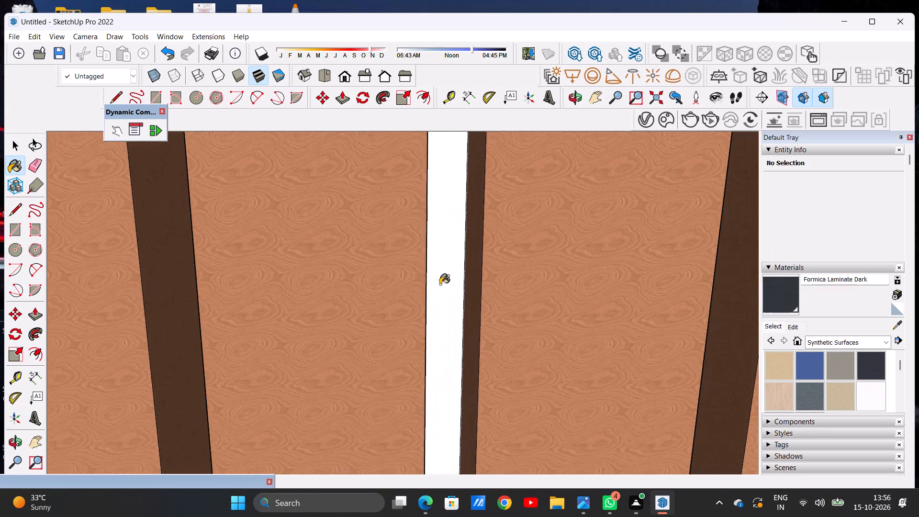
{"action": "scroll", "coordinate": [440, 284], "scroll_direction": "up", "scroll_amount": 3}
{"action": "left_click", "coordinate": [440, 284]}
{"action": "scroll", "coordinate": [425, 300], "scroll_direction": "down", "scroll_amount": 20}
{"action": "scroll", "coordinate": [425, 300], "scroll_direction": "down", "scroll_amount": 11}
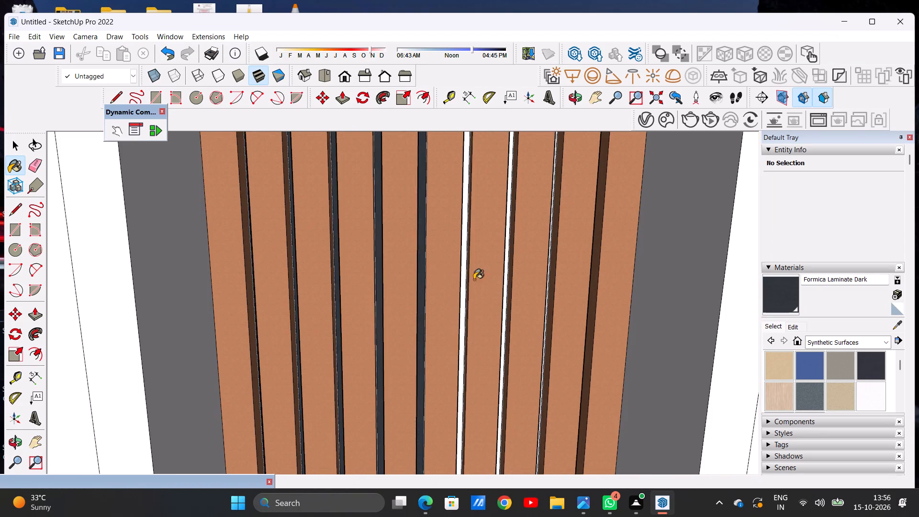
{"action": "scroll", "coordinate": [491, 280], "scroll_direction": "up", "scroll_amount": 13}
{"action": "left_click", "coordinate": [477, 279]}
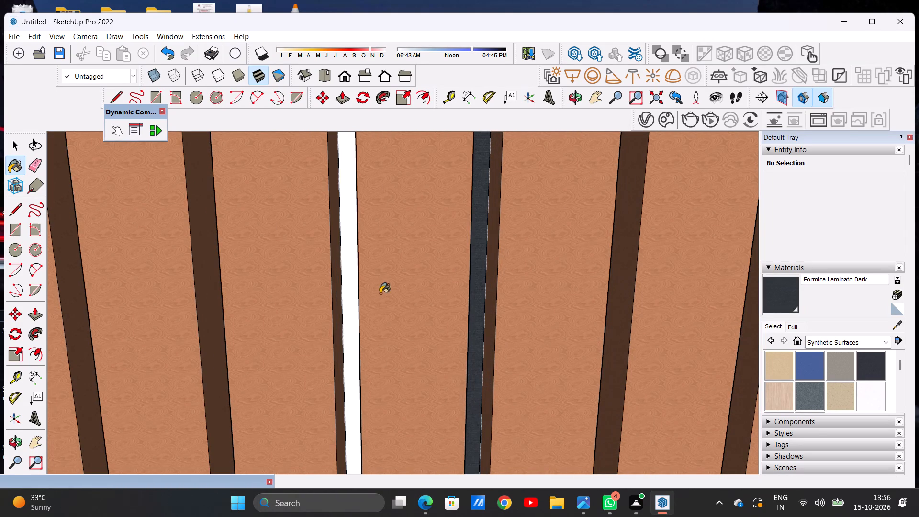
{"action": "left_click", "coordinate": [352, 296]}
Paint the last two backing strips at the right end of the fourth central panel with Formica Laminate Dark.
{"action": "scroll", "coordinate": [391, 285], "scroll_direction": "down", "scroll_amount": 16}
{"action": "scroll", "coordinate": [459, 273], "scroll_direction": "up", "scroll_amount": 7}
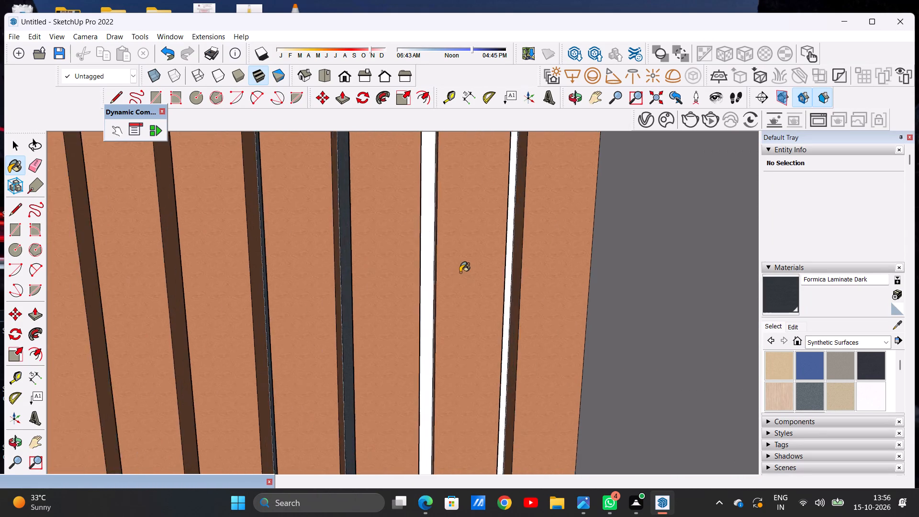
{"action": "scroll", "coordinate": [460, 272], "scroll_direction": "up", "scroll_amount": 4}
{"action": "scroll", "coordinate": [463, 276], "scroll_direction": "down", "scroll_amount": 1}
{"action": "scroll", "coordinate": [463, 276], "scroll_direction": "up", "scroll_amount": 4}
{"action": "left_click", "coordinate": [398, 303]}
{"action": "scroll", "coordinate": [433, 258], "scroll_direction": "down", "scroll_amount": 9}
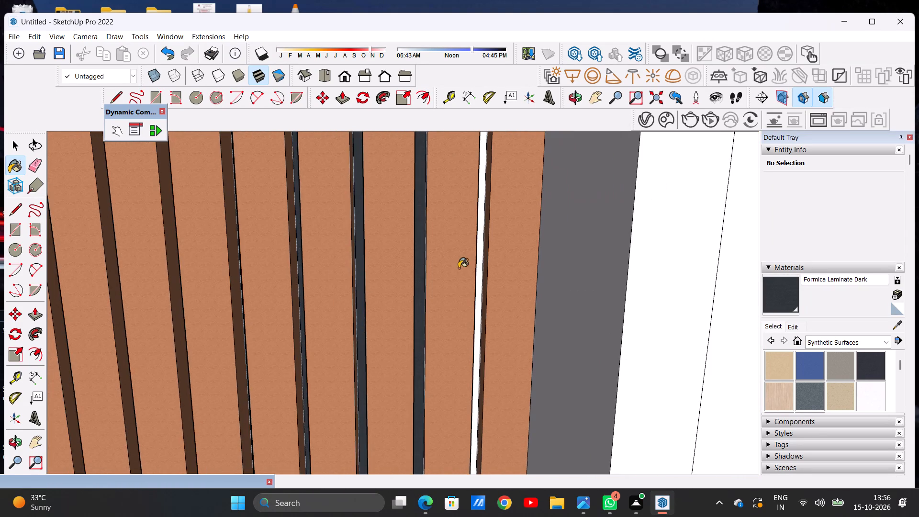
{"action": "middle_click_drag", "start_coordinate": [459, 268], "coordinate": [412, 268]}
{"action": "scroll", "coordinate": [454, 281], "scroll_direction": "up", "scroll_amount": 12}
{"action": "left_click", "coordinate": [522, 265]}
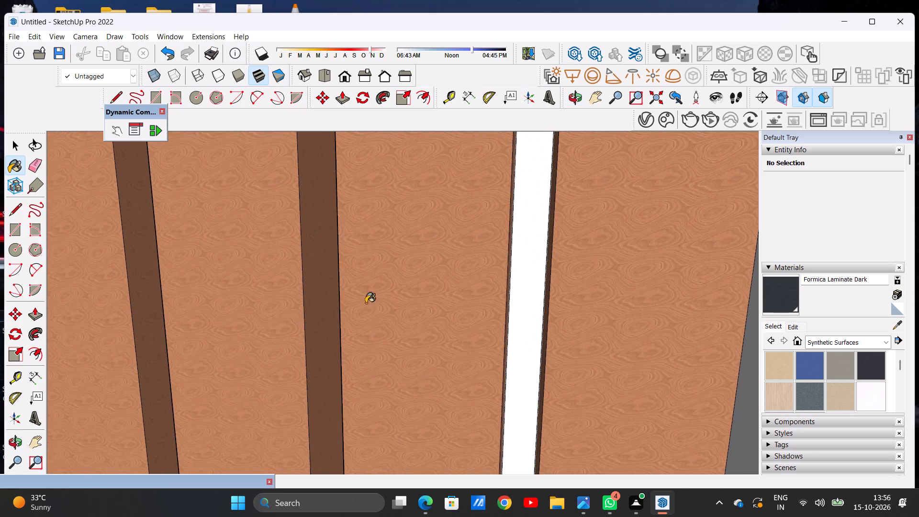
Paint the fronts of the first five slats from the left in the next central panel below with Wood Veneer 02.
{"action": "scroll", "coordinate": [366, 305], "scroll_direction": "down", "scroll_amount": 20}
{"action": "scroll", "coordinate": [366, 305], "scroll_direction": "down", "scroll_amount": 20}
{"action": "scroll", "coordinate": [366, 305], "scroll_direction": "down", "scroll_amount": 3}
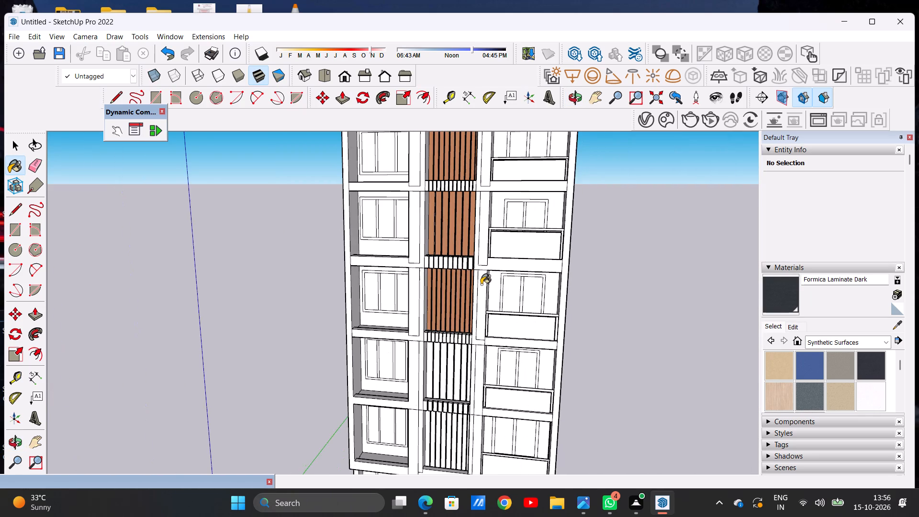
{"action": "key", "text": "space"}
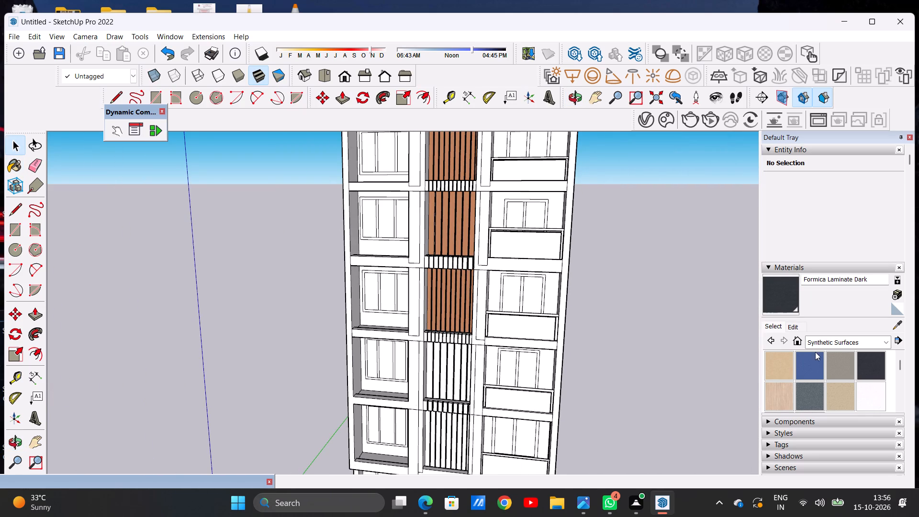
{"action": "left_click", "coordinate": [820, 341]}
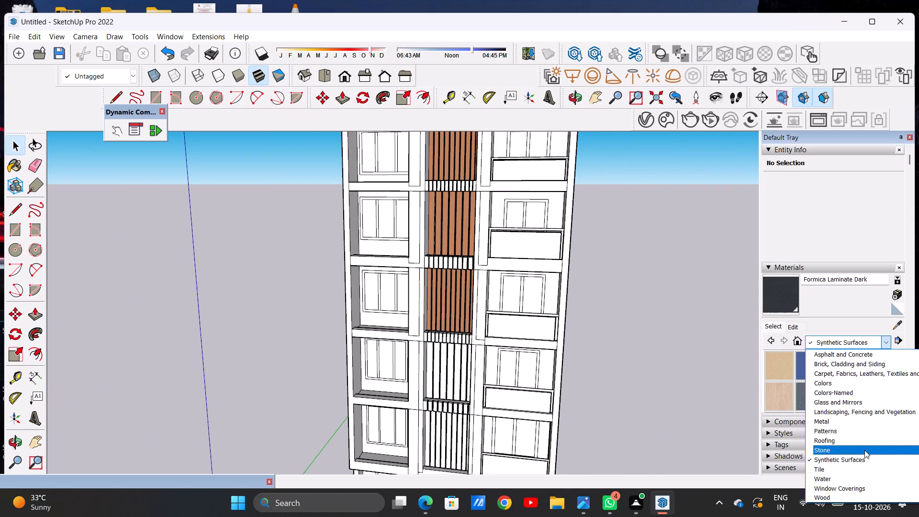
{"action": "left_click", "coordinate": [830, 496]}
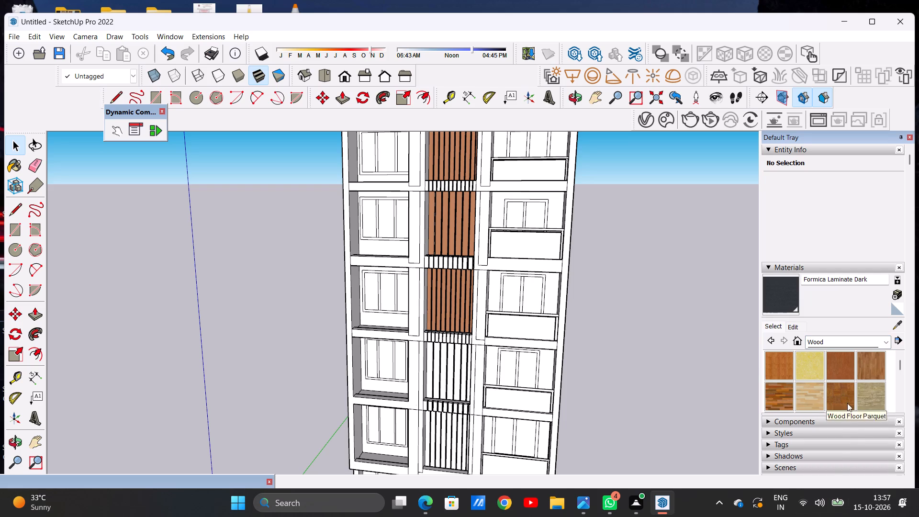
{"action": "scroll", "coordinate": [846, 393], "scroll_direction": "down", "scroll_amount": 1}
{"action": "left_click", "coordinate": [862, 370]}
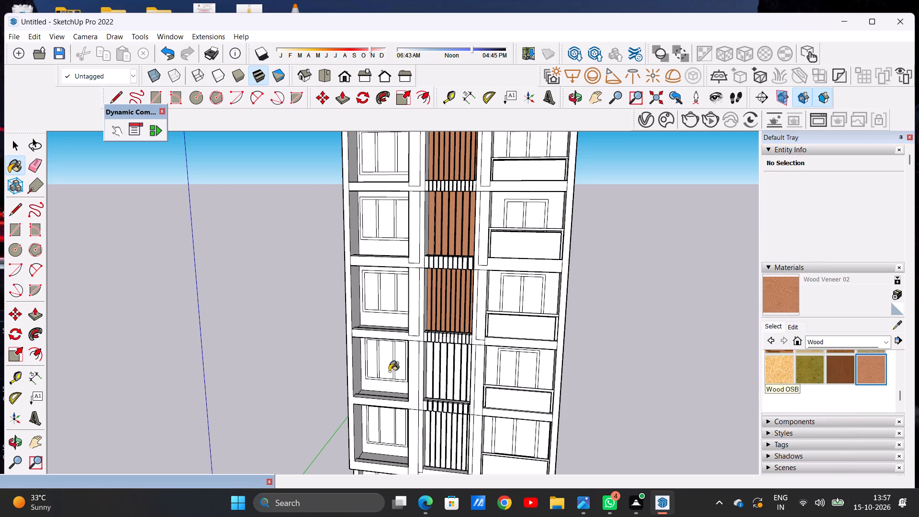
{"action": "scroll", "coordinate": [428, 366], "scroll_direction": "up", "scroll_amount": 20}
{"action": "scroll", "coordinate": [428, 366], "scroll_direction": "up", "scroll_amount": 1}
{"action": "scroll", "coordinate": [539, 324], "scroll_direction": "down", "scroll_amount": 6}
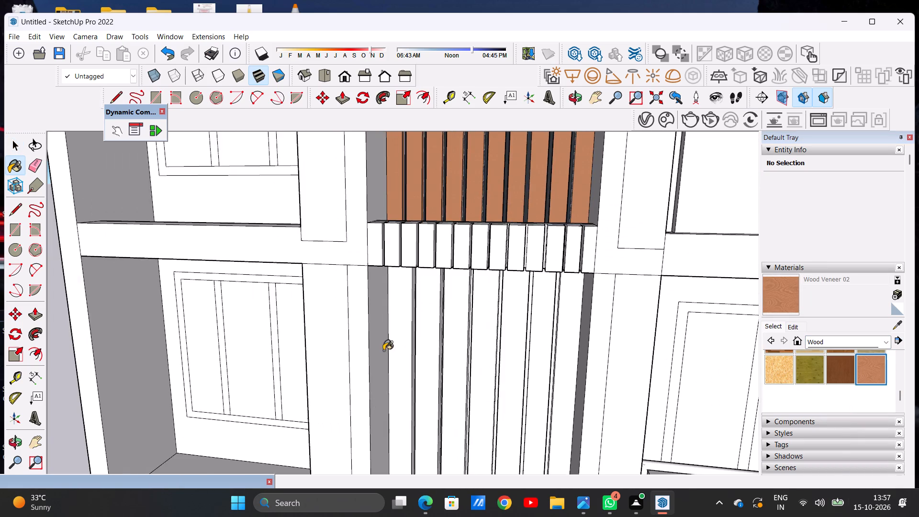
{"action": "scroll", "coordinate": [385, 350], "scroll_direction": "up", "scroll_amount": 5}
{"action": "left_click", "coordinate": [416, 332]}
{"action": "left_click", "coordinate": [448, 325]}
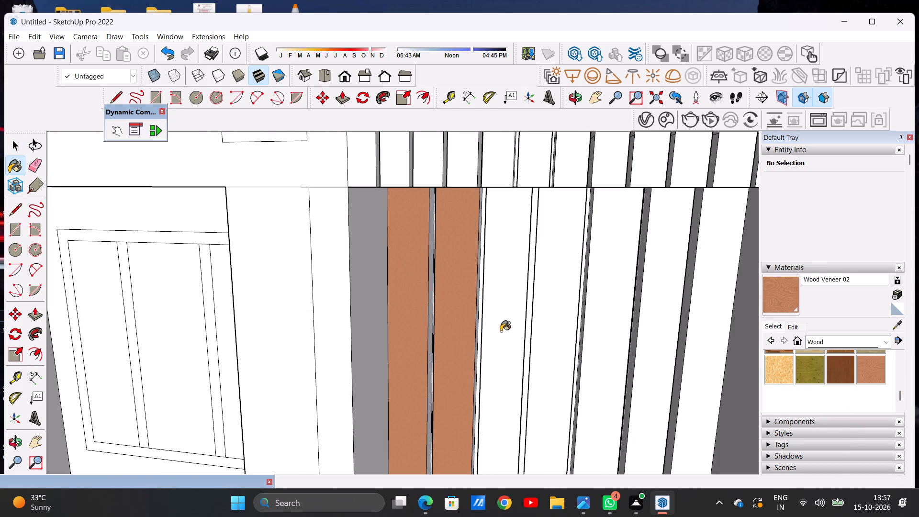
{"action": "left_click", "coordinate": [501, 331]}
{"action": "left_click", "coordinate": [542, 332]}
{"action": "left_click", "coordinate": [616, 332]}
Paint the fronts of the two remaining slats at the right end of this central panel with Wood Veneer 02.
{"action": "scroll", "coordinate": [538, 310], "scroll_direction": "down", "scroll_amount": 2}
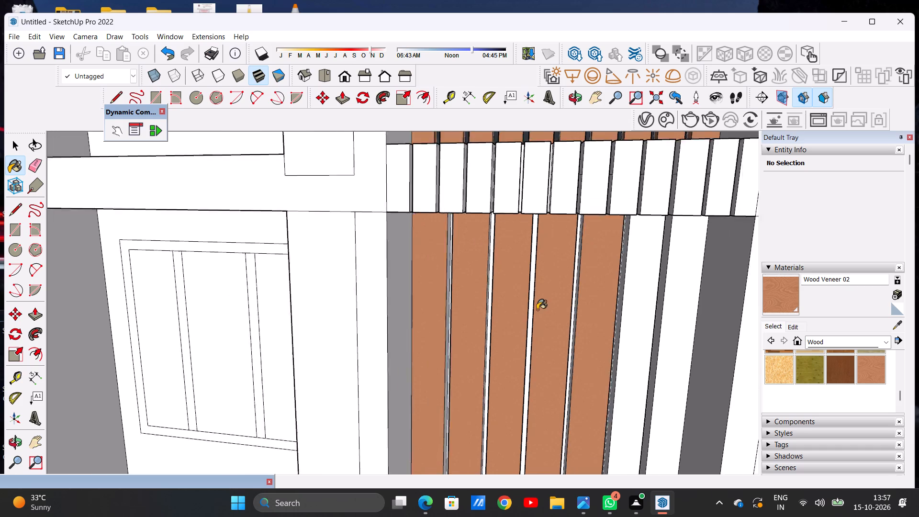
{"action": "scroll", "coordinate": [537, 310], "scroll_direction": "down", "scroll_amount": 3}
{"action": "scroll", "coordinate": [640, 319], "scroll_direction": "up", "scroll_amount": 7}
{"action": "left_click", "coordinate": [641, 319]}
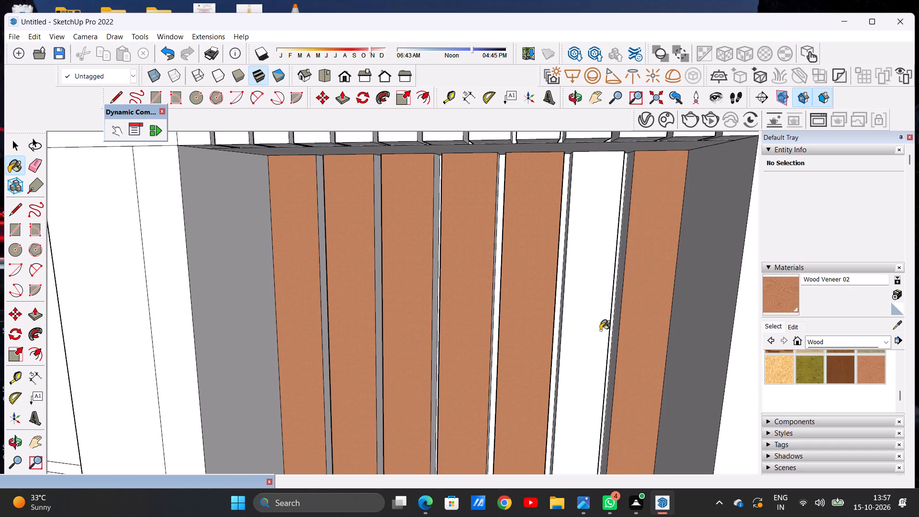
{"action": "left_click", "coordinate": [584, 337]}
Paint the right side faces of the first three slats from the left in the fifth central panel with Wood Veneer 02.
{"action": "scroll", "coordinate": [459, 318], "scroll_direction": "down", "scroll_amount": 6}
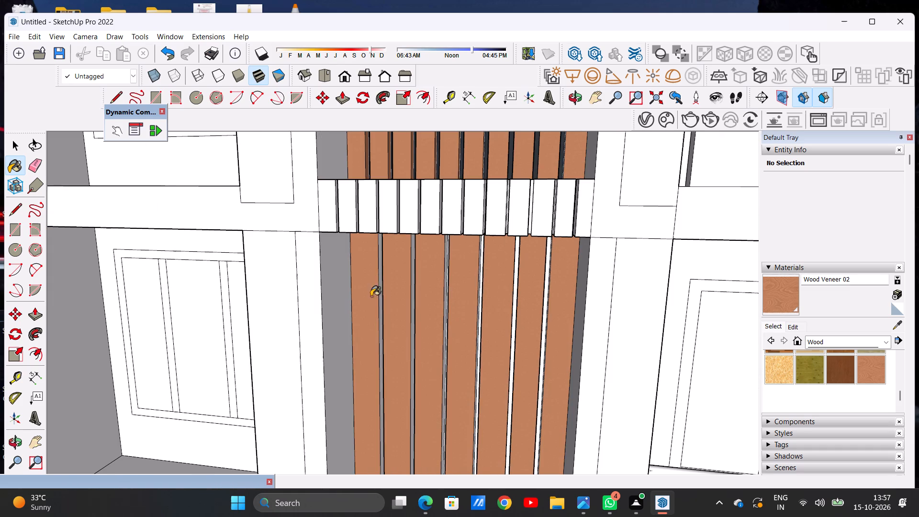
{"action": "middle_click_drag", "start_coordinate": [371, 301], "coordinate": [376, 326]}
{"action": "scroll", "coordinate": [358, 285], "scroll_direction": "up", "scroll_amount": 14}
{"action": "scroll", "coordinate": [362, 230], "scroll_direction": "down", "scroll_amount": 6}
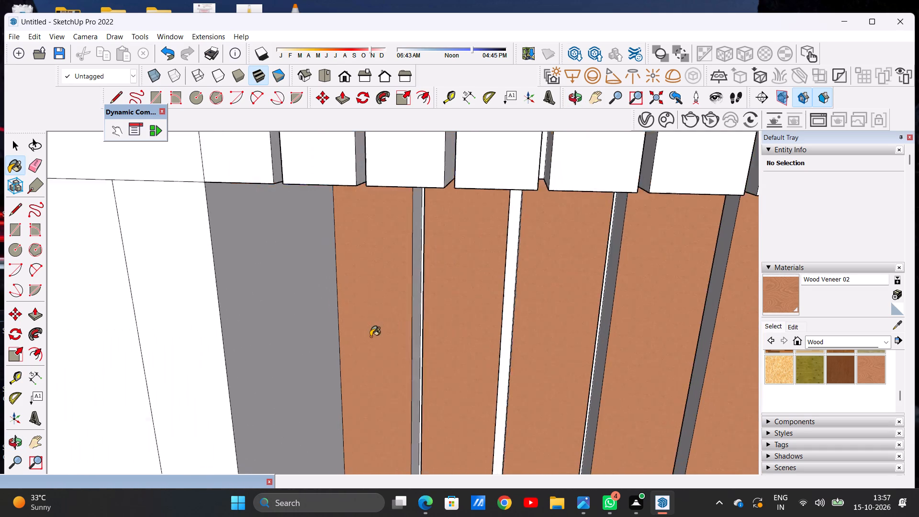
{"action": "scroll", "coordinate": [370, 337], "scroll_direction": "down", "scroll_amount": 9}
{"action": "middle_click_drag", "start_coordinate": [483, 381], "coordinate": [410, 298]}
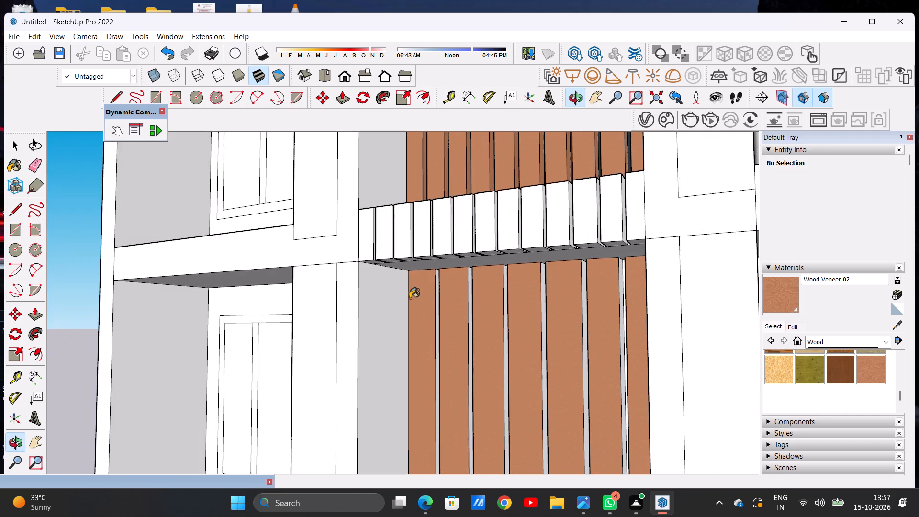
{"action": "scroll", "coordinate": [462, 308], "scroll_direction": "up", "scroll_amount": 20}
{"action": "scroll", "coordinate": [462, 308], "scroll_direction": "up", "scroll_amount": 9}
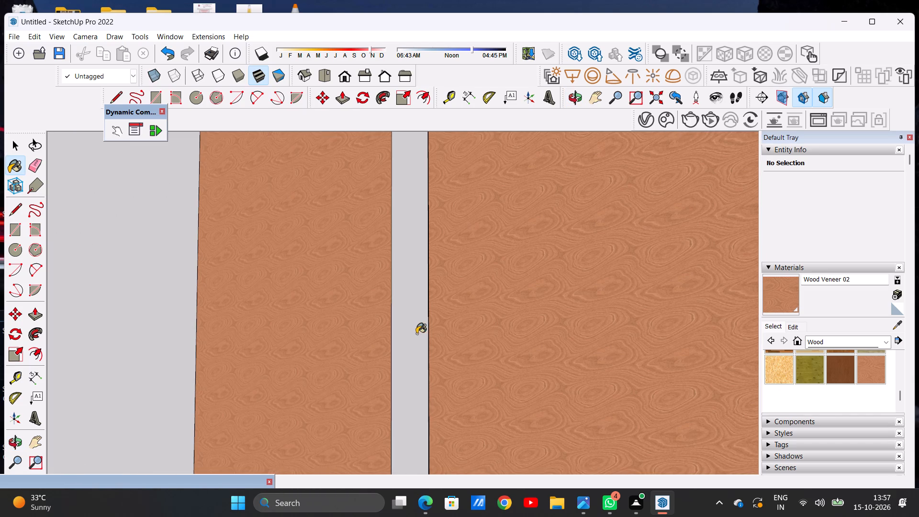
{"action": "left_click", "coordinate": [408, 333]}
{"action": "scroll", "coordinate": [471, 316], "scroll_direction": "down", "scroll_amount": 15}
{"action": "scroll", "coordinate": [544, 307], "scroll_direction": "up", "scroll_amount": 1}
{"action": "scroll", "coordinate": [544, 307], "scroll_direction": "down", "scroll_amount": 1}
{"action": "scroll", "coordinate": [544, 307], "scroll_direction": "up", "scroll_amount": 6}
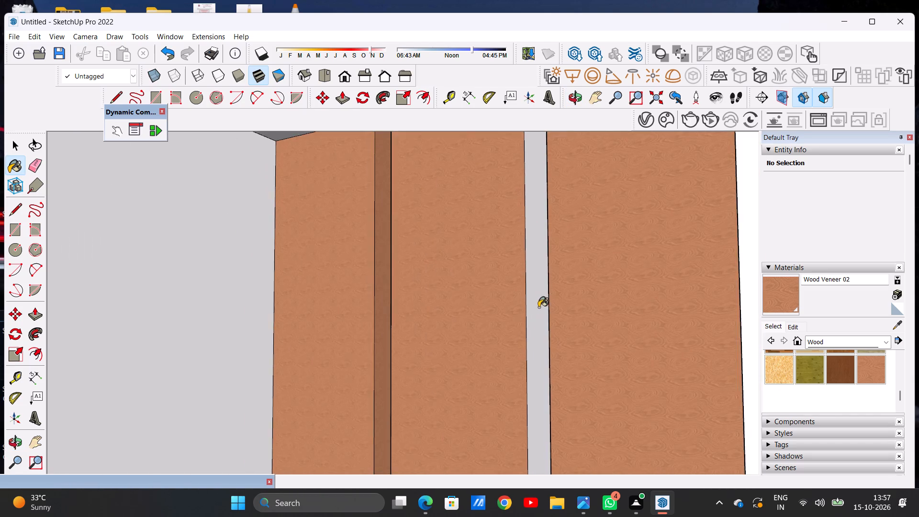
{"action": "scroll", "coordinate": [538, 307], "scroll_direction": "up", "scroll_amount": 8}
{"action": "left_click", "coordinate": [540, 311]}
{"action": "scroll", "coordinate": [484, 320], "scroll_direction": "down", "scroll_amount": 9}
{"action": "scroll", "coordinate": [484, 320], "scroll_direction": "down", "scroll_amount": 13}
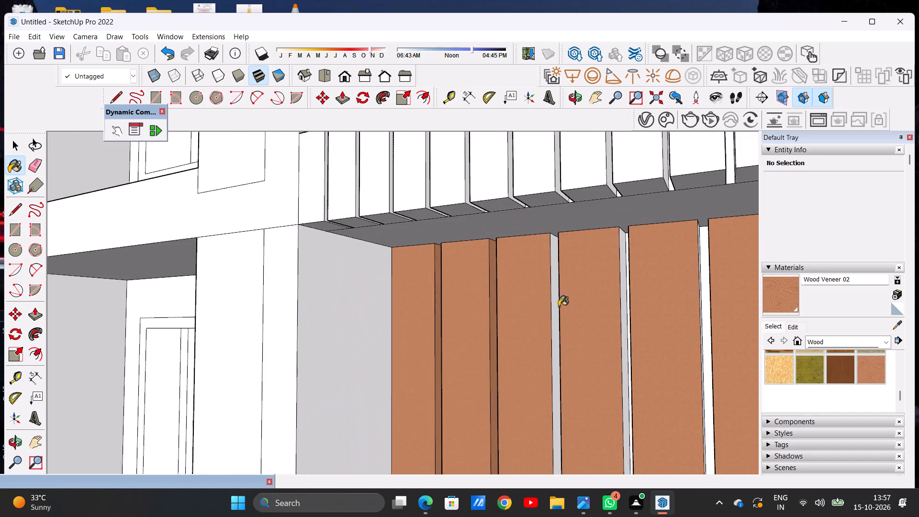
{"action": "scroll", "coordinate": [566, 306], "scroll_direction": "up", "scroll_amount": 17}
{"action": "left_click", "coordinate": [526, 315]}
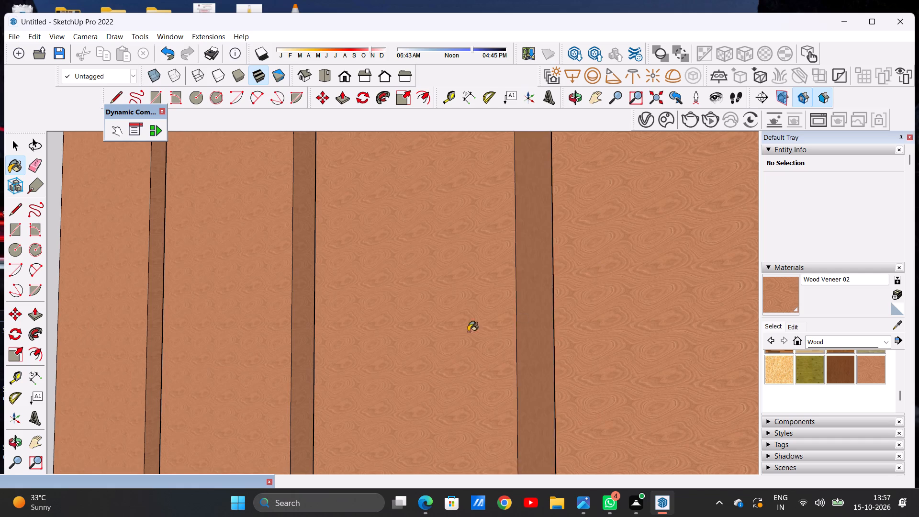
Paint the right side faces of the fourth, fifth and sixth slats in the fifth central panel with Wood Veneer 02.
{"action": "scroll", "coordinate": [459, 346], "scroll_direction": "down", "scroll_amount": 18}
{"action": "middle_click_drag", "start_coordinate": [547, 324], "coordinate": [513, 339]}
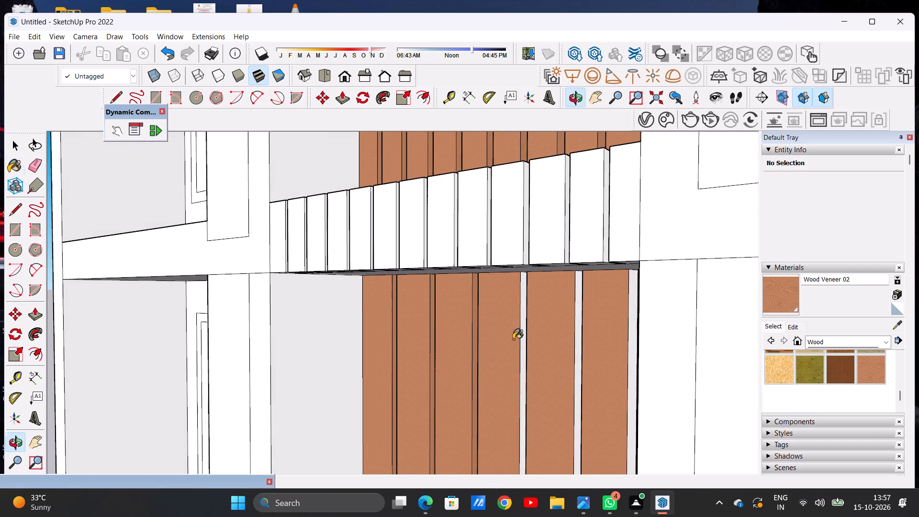
{"action": "scroll", "coordinate": [636, 318], "scroll_direction": "up", "scroll_amount": 8}
{"action": "left_click", "coordinate": [635, 315]}
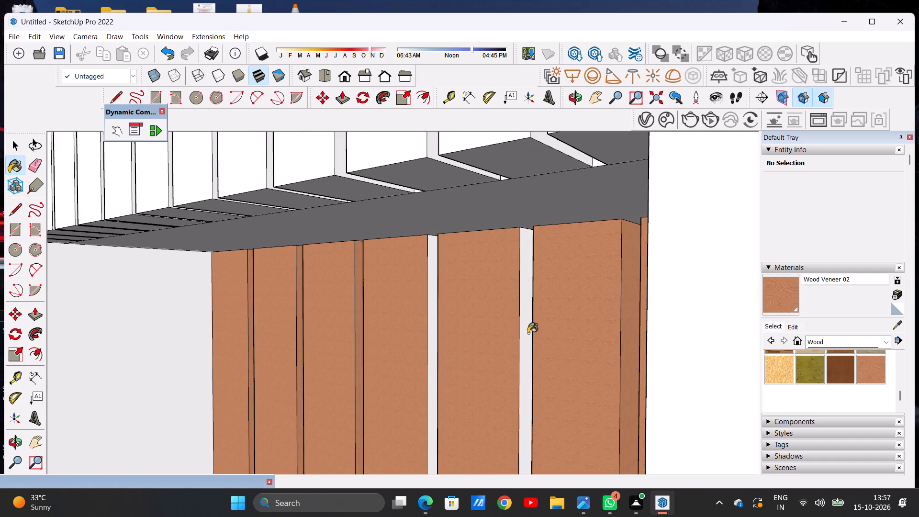
{"action": "left_click", "coordinate": [525, 336]}
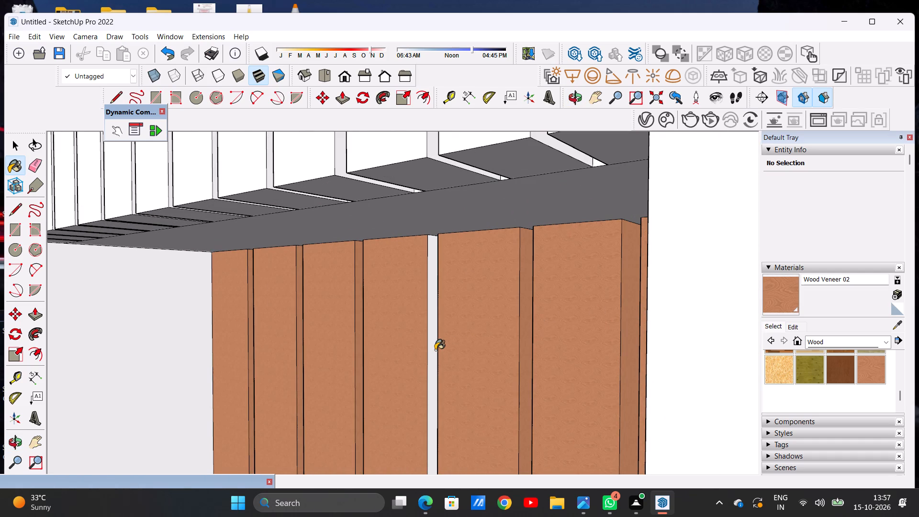
{"action": "left_click", "coordinate": [431, 353]}
{"action": "scroll", "coordinate": [503, 327], "scroll_direction": "down", "scroll_amount": 3}
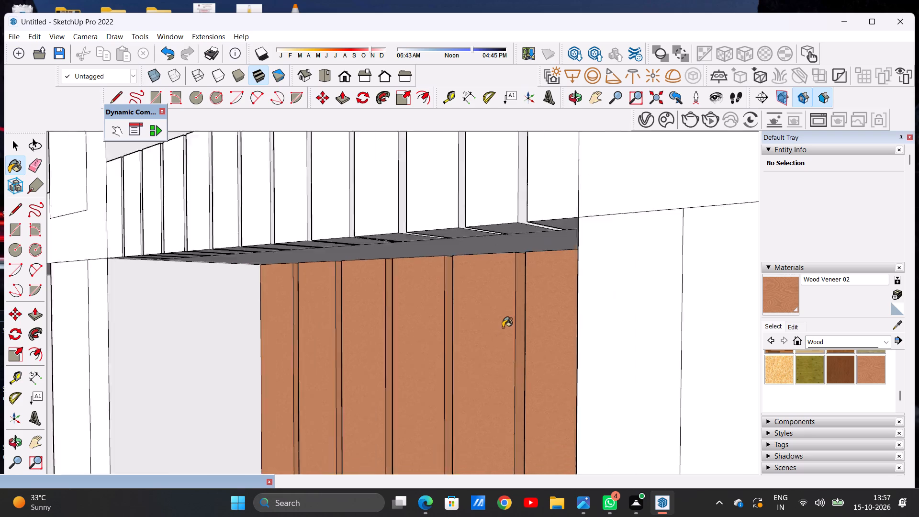
Paint the left side faces of the three rightmost slats in the fifth central panel with Wood Veneer 02.
{"action": "scroll", "coordinate": [503, 327], "scroll_direction": "down", "scroll_amount": 11}
{"action": "middle_click_drag", "start_coordinate": [469, 340], "coordinate": [614, 340]}
{"action": "middle_click_drag", "start_coordinate": [443, 348], "coordinate": [524, 347]}
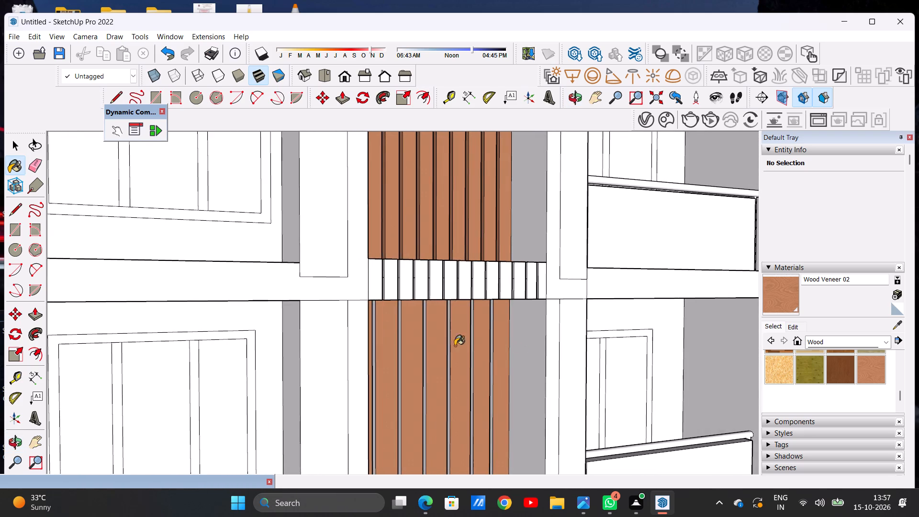
{"action": "scroll", "coordinate": [440, 346], "scroll_direction": "up", "scroll_amount": 8}
{"action": "scroll", "coordinate": [338, 347], "scroll_direction": "up", "scroll_amount": 10}
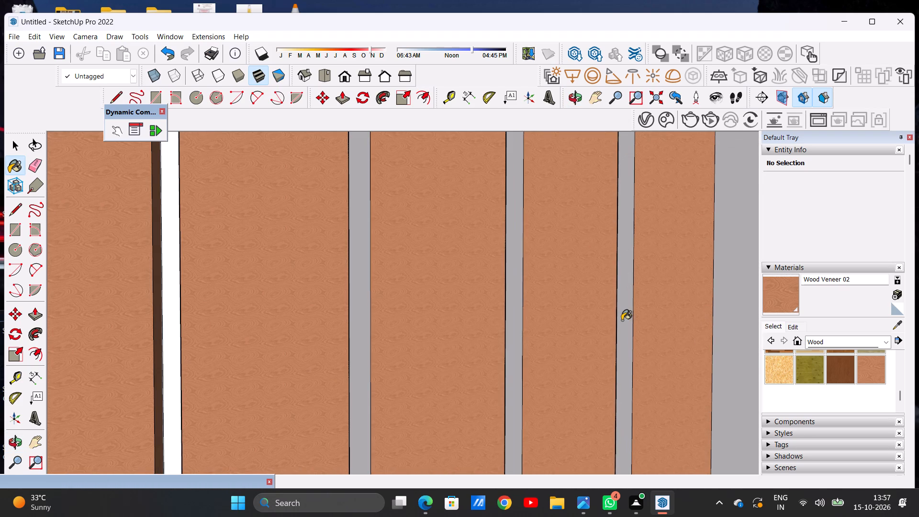
{"action": "left_click", "coordinate": [629, 315]}
{"action": "left_click", "coordinate": [517, 336]}
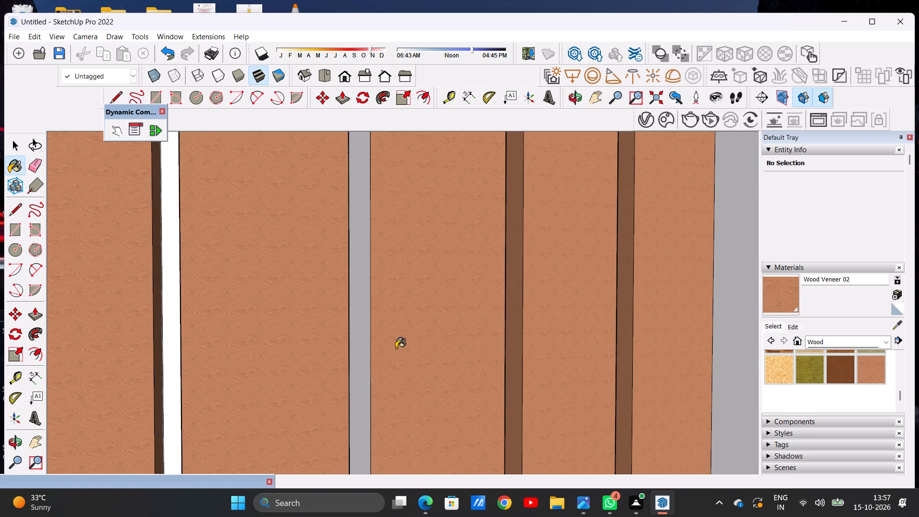
{"action": "left_click", "coordinate": [368, 348]}
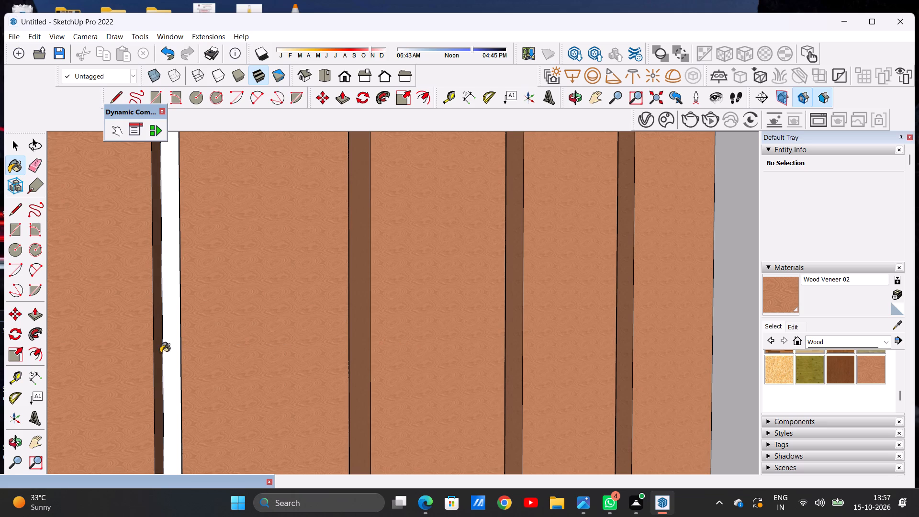
{"action": "left_click", "coordinate": [173, 343]}
{"action": "scroll", "coordinate": [333, 326], "scroll_direction": "down", "scroll_amount": 14}
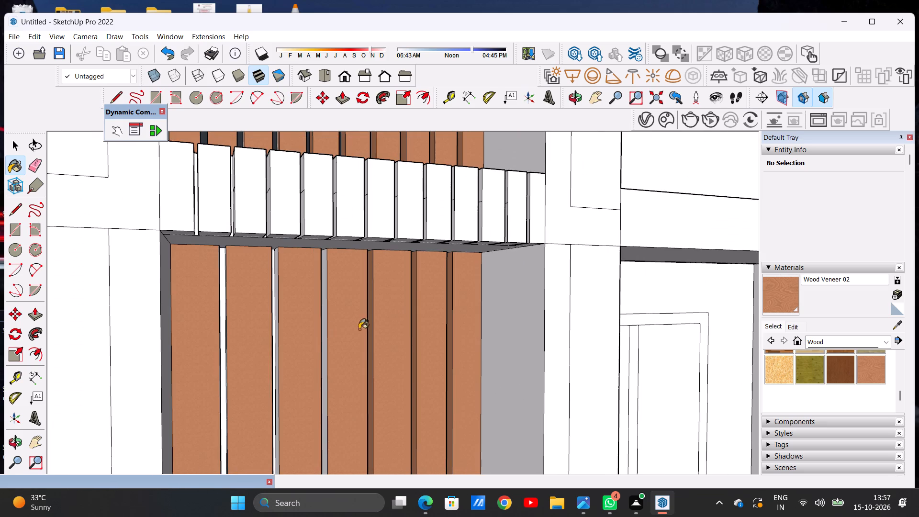
Paint the left side faces of the second, third and fourth slats in the fifth central panel with Wood Veneer 02.
{"action": "middle_click_drag", "start_coordinate": [295, 341], "coordinate": [322, 343]}
{"action": "scroll", "coordinate": [322, 339], "scroll_direction": "up", "scroll_amount": 11}
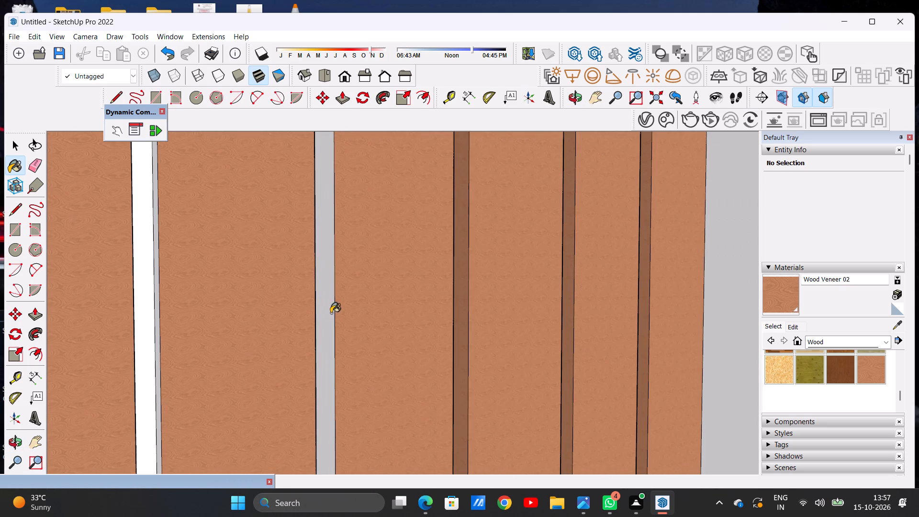
{"action": "left_click", "coordinate": [331, 313]}
{"action": "scroll", "coordinate": [315, 326], "scroll_direction": "down", "scroll_amount": 15}
{"action": "scroll", "coordinate": [280, 360], "scroll_direction": "up", "scroll_amount": 4}
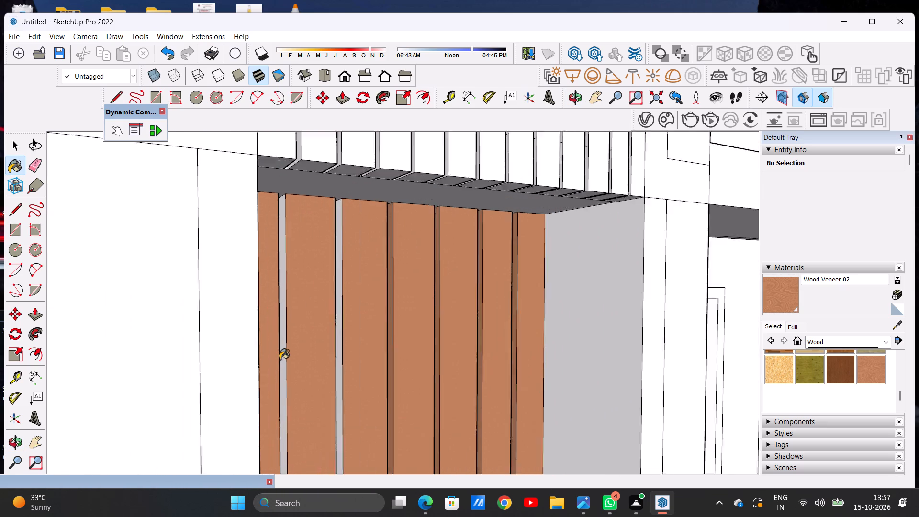
{"action": "scroll", "coordinate": [280, 360], "scroll_direction": "up", "scroll_amount": 14}
{"action": "left_click", "coordinate": [286, 346]}
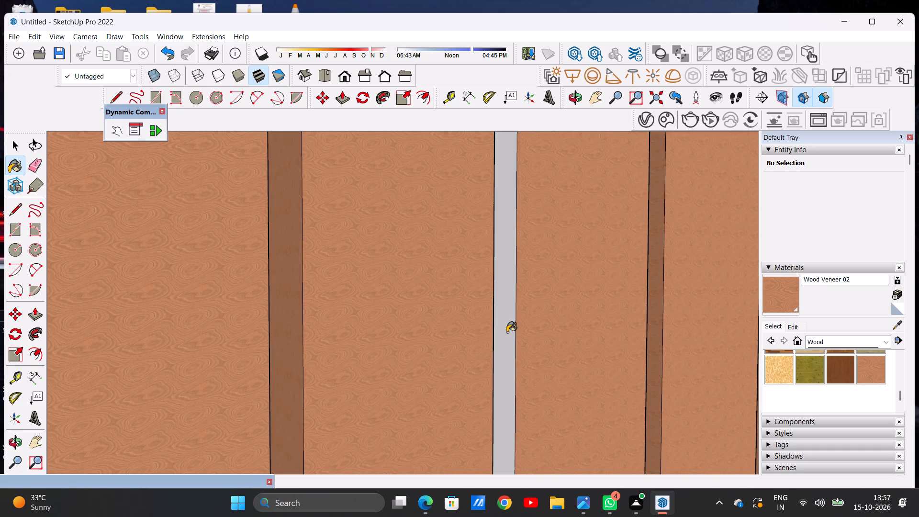
{"action": "left_click", "coordinate": [507, 332]}
{"action": "scroll", "coordinate": [409, 351], "scroll_direction": "down", "scroll_amount": 8}
{"action": "scroll", "coordinate": [368, 378], "scroll_direction": "down", "scroll_amount": 20}
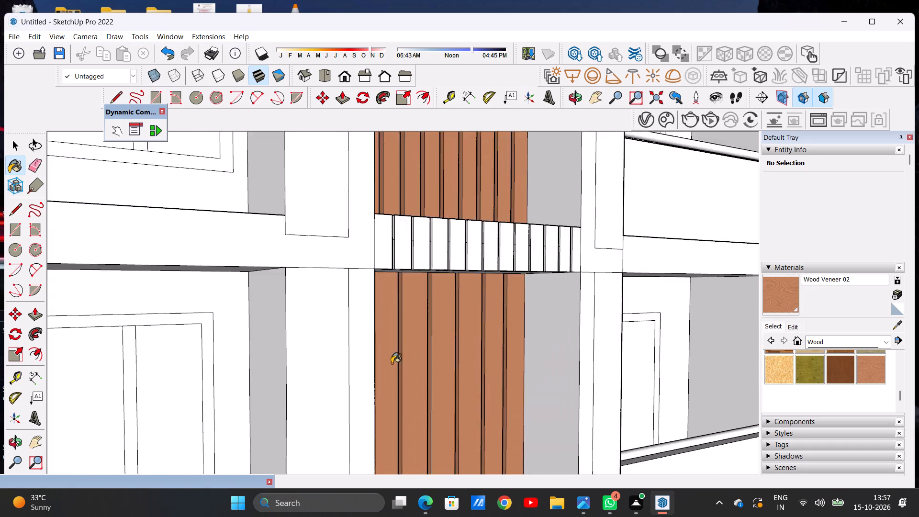
{"action": "scroll", "coordinate": [392, 363], "scroll_direction": "down", "scroll_amount": 7}
Paint the first two backing strips from the left between the fifth central panel's slats with Formica Laminate Dark from Synthetic Surfaces.
{"action": "middle_click_drag", "start_coordinate": [478, 364], "coordinate": [379, 369]}
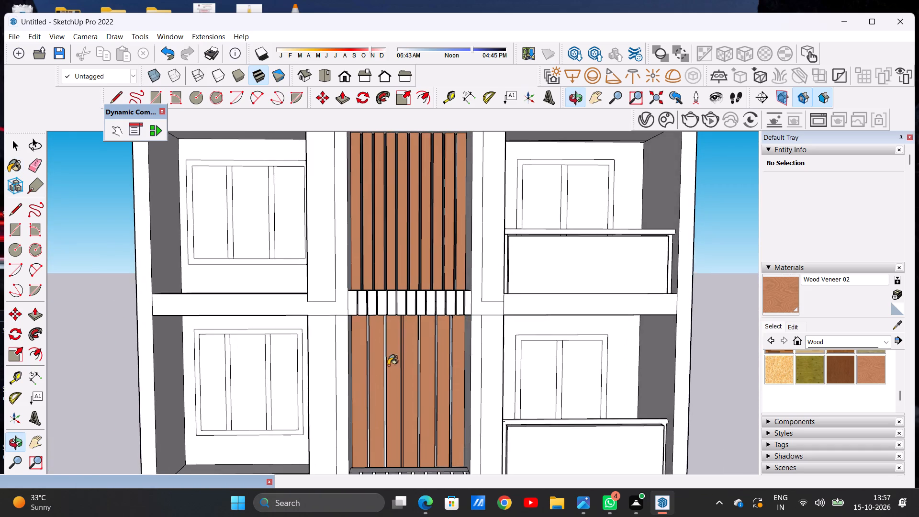
{"action": "scroll", "coordinate": [393, 378], "scroll_direction": "up", "scroll_amount": 7}
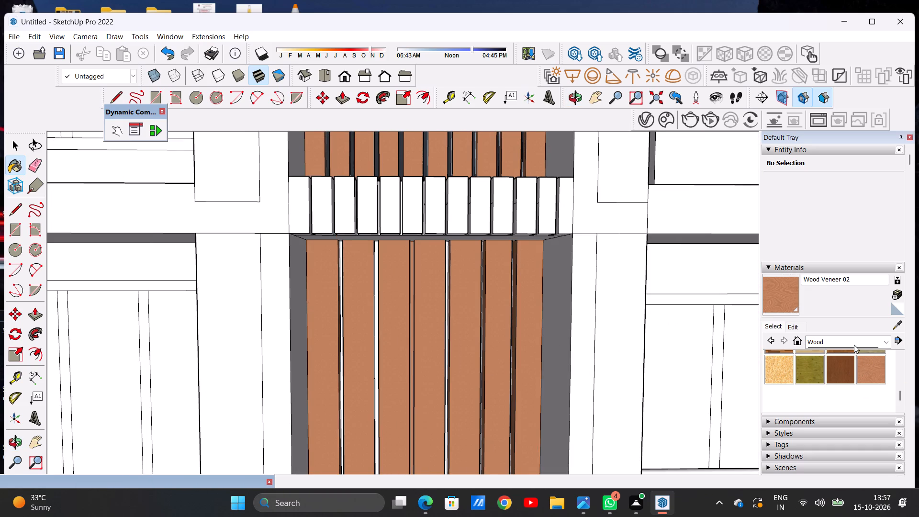
{"action": "left_click", "coordinate": [852, 340]}
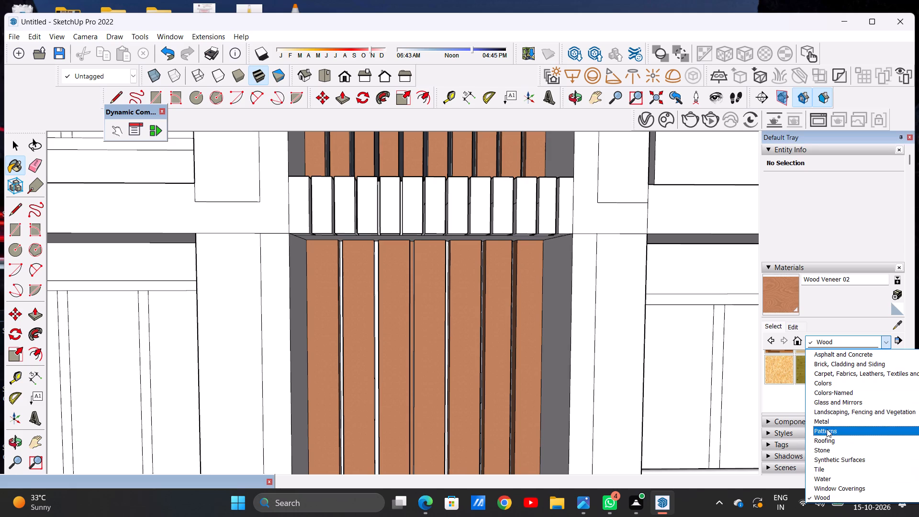
{"action": "left_click", "coordinate": [851, 461]}
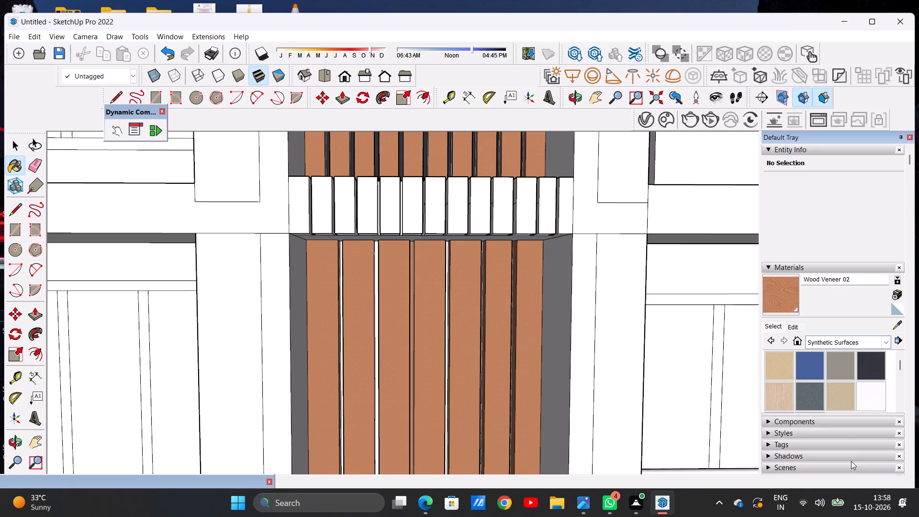
{"action": "left_click", "coordinate": [870, 366]}
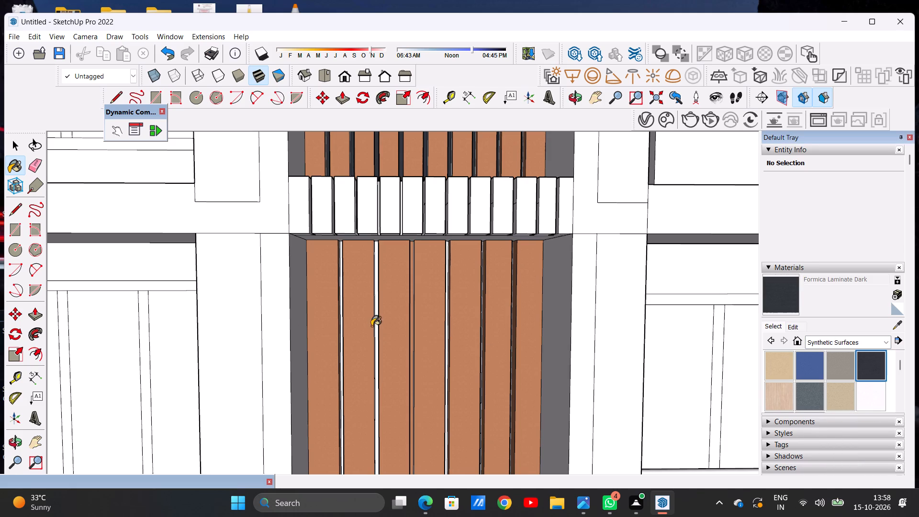
{"action": "scroll", "coordinate": [371, 326], "scroll_direction": "up", "scroll_amount": 20}
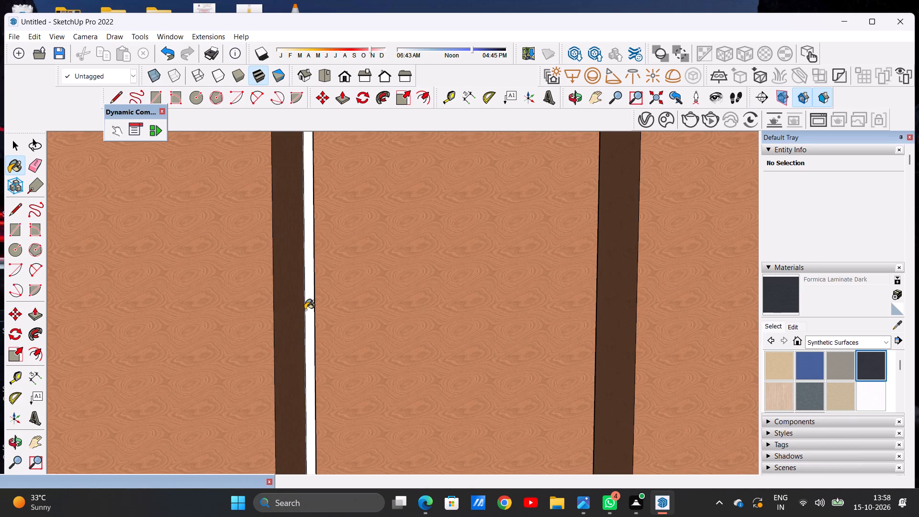
{"action": "left_click", "coordinate": [305, 310]}
{"action": "scroll", "coordinate": [306, 309], "scroll_direction": "down", "scroll_amount": 1}
{"action": "middle_click_drag", "start_coordinate": [306, 309], "coordinate": [388, 313]}
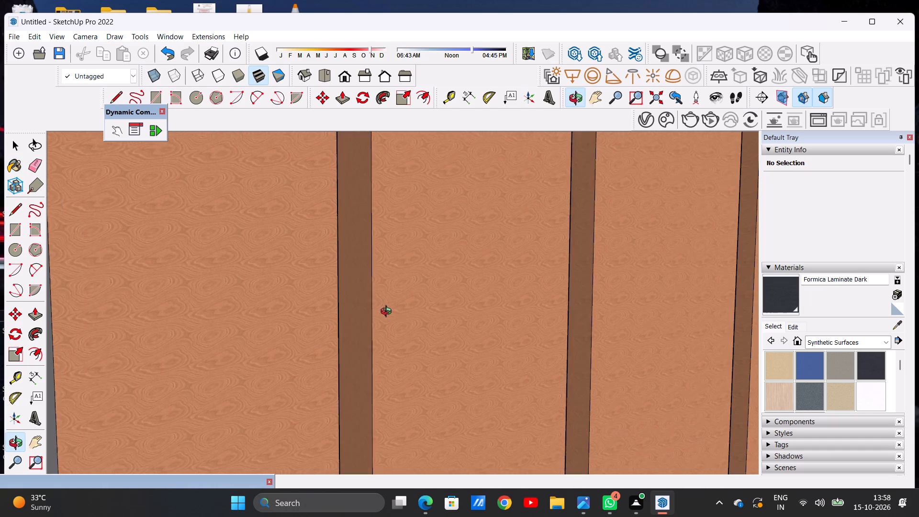
{"action": "middle_click_drag", "start_coordinate": [388, 313], "coordinate": [321, 337]}
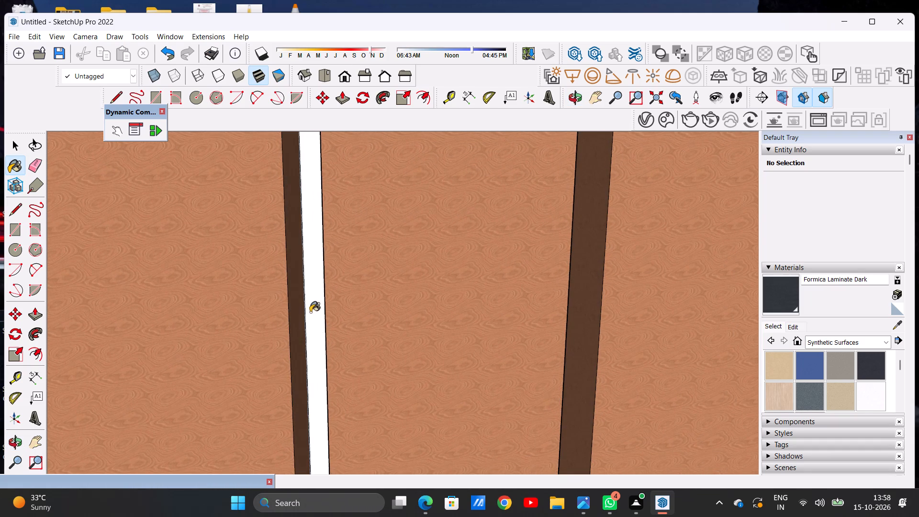
{"action": "left_click", "coordinate": [314, 301]}
{"action": "scroll", "coordinate": [281, 329], "scroll_direction": "down", "scroll_amount": 14}
{"action": "scroll", "coordinate": [371, 308], "scroll_direction": "up", "scroll_amount": 4}
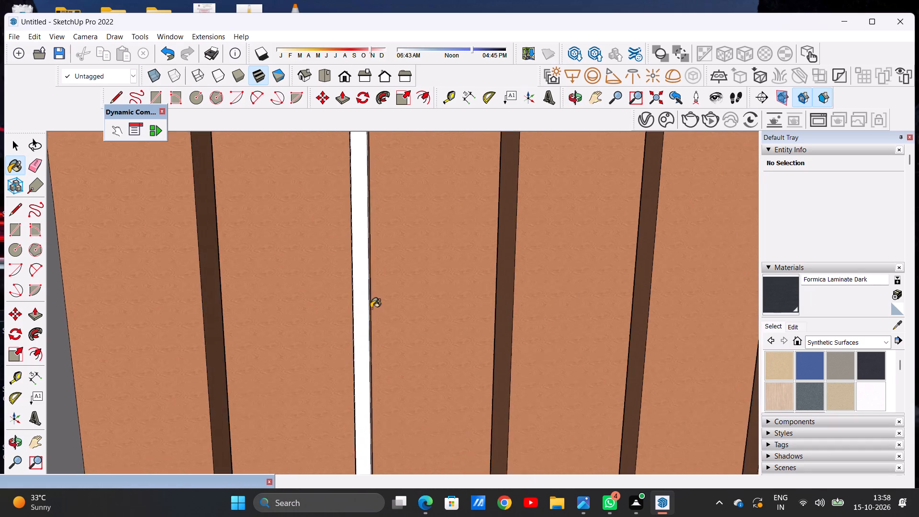
{"action": "scroll", "coordinate": [371, 308], "scroll_direction": "up", "scroll_amount": 13}
{"action": "left_click", "coordinate": [375, 323]}
{"action": "scroll", "coordinate": [339, 325], "scroll_direction": "down", "scroll_amount": 13}
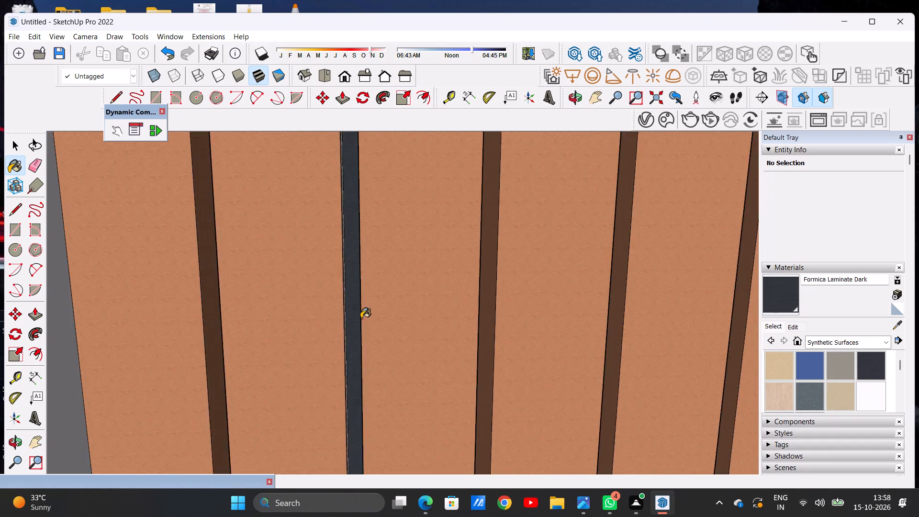
Repaint the wood-veneered third backing strip of the fifth central panel with Formica Laminate Dark.
{"action": "scroll", "coordinate": [361, 318], "scroll_direction": "down", "scroll_amount": 13}
{"action": "scroll", "coordinate": [336, 280], "scroll_direction": "down", "scroll_amount": 4}
{"action": "scroll", "coordinate": [385, 277], "scroll_direction": "up", "scroll_amount": 11}
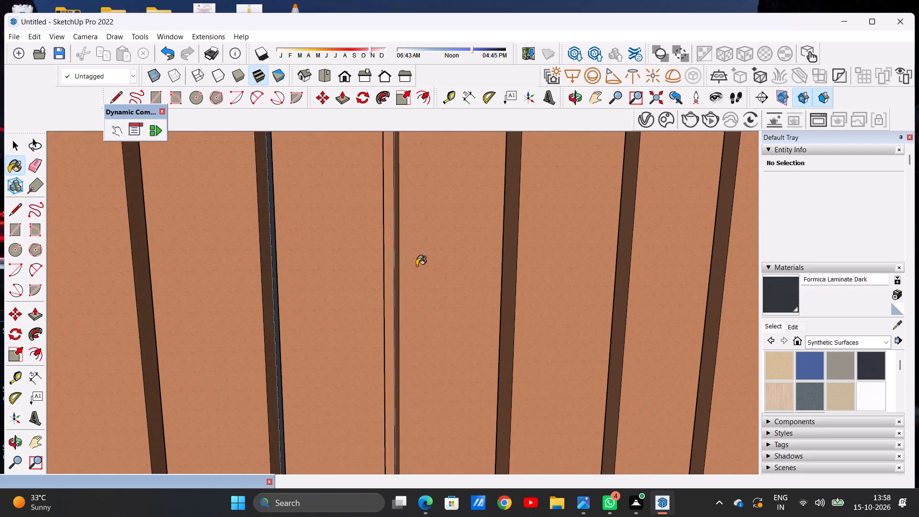
{"action": "scroll", "coordinate": [416, 266], "scroll_direction": "up", "scroll_amount": 4}
{"action": "scroll", "coordinate": [395, 293], "scroll_direction": "down", "scroll_amount": 1}
{"action": "scroll", "coordinate": [395, 293], "scroll_direction": "up", "scroll_amount": 19}
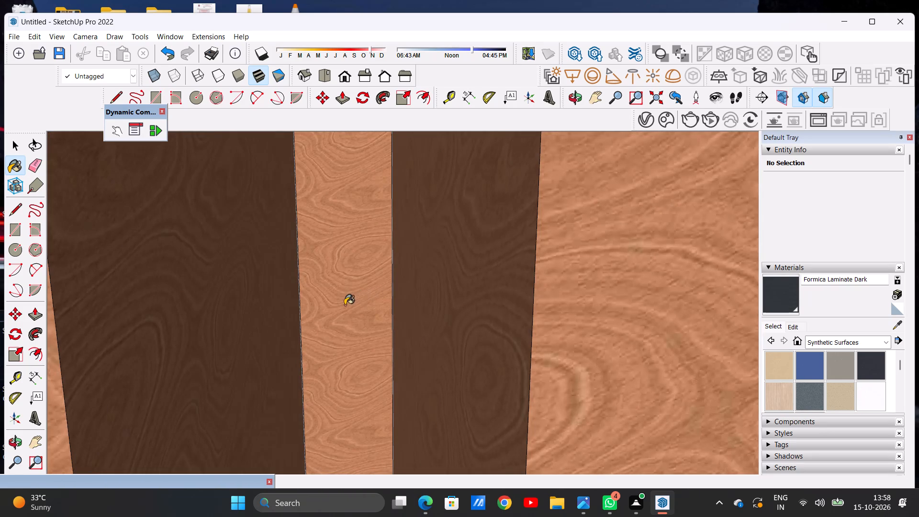
{"action": "left_click", "coordinate": [344, 305]}
{"action": "scroll", "coordinate": [344, 305], "scroll_direction": "down", "scroll_amount": 20}
{"action": "scroll", "coordinate": [344, 305], "scroll_direction": "down", "scroll_amount": 9}
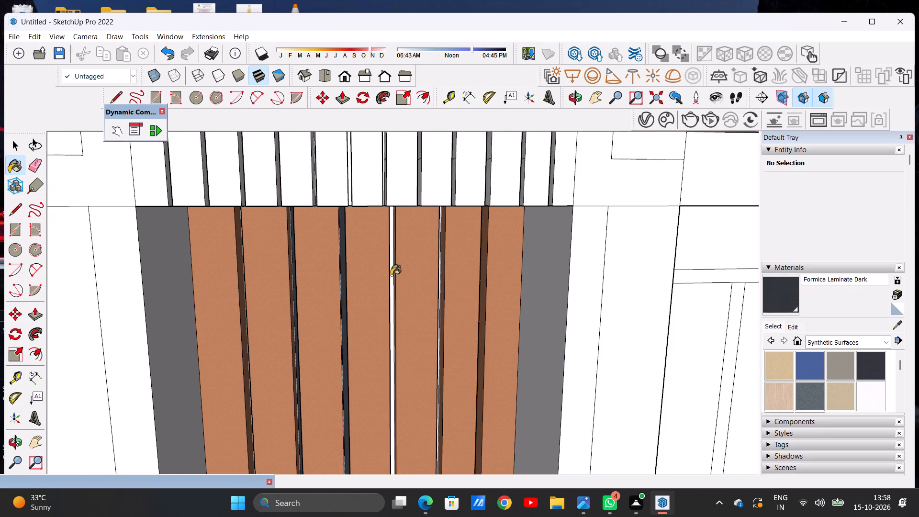
Paint the fourth and fifth backing strips between the slats of the fifth central panel with Formica Laminate Dark.
{"action": "scroll", "coordinate": [396, 272], "scroll_direction": "up", "scroll_amount": 8}
{"action": "scroll", "coordinate": [383, 299], "scroll_direction": "down", "scroll_amount": 1}
{"action": "scroll", "coordinate": [383, 300], "scroll_direction": "up", "scroll_amount": 10}
{"action": "left_click", "coordinate": [394, 299]}
{"action": "scroll", "coordinate": [327, 304], "scroll_direction": "down", "scroll_amount": 7}
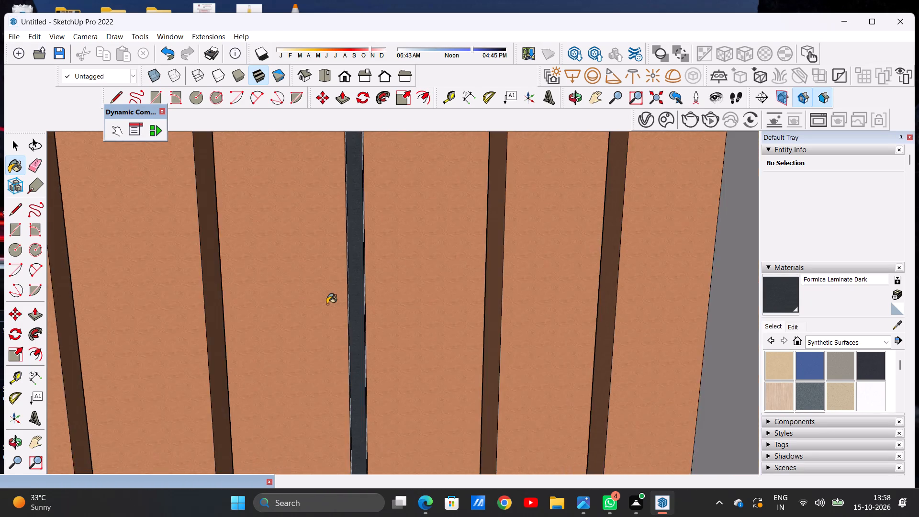
{"action": "scroll", "coordinate": [327, 304], "scroll_direction": "down", "scroll_amount": 10}
{"action": "scroll", "coordinate": [421, 303], "scroll_direction": "up", "scroll_amount": 15}
{"action": "left_click", "coordinate": [391, 319]}
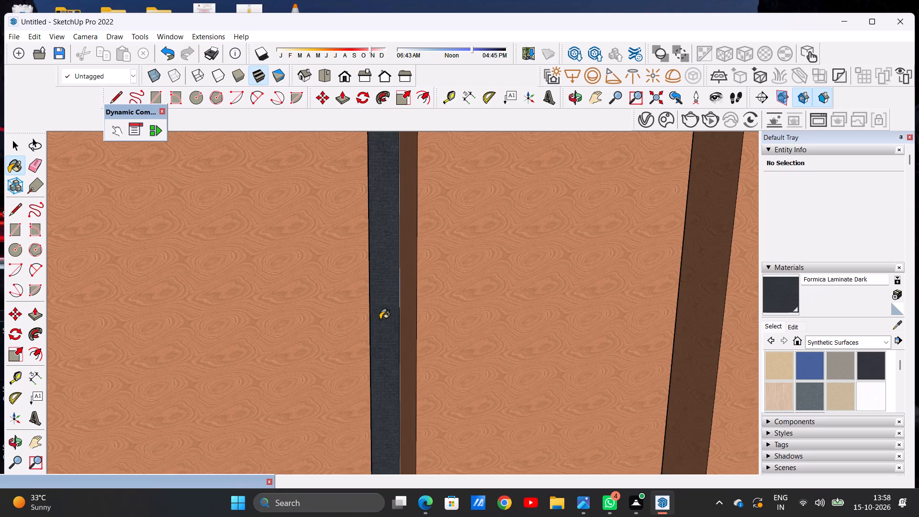
Paint the rightmost backing strip between the slats of the fifth central panel with Formica Laminate Dark.
{"action": "scroll", "coordinate": [379, 319], "scroll_direction": "down", "scroll_amount": 20}
{"action": "middle_click_drag", "start_coordinate": [396, 326], "coordinate": [373, 321]}
{"action": "scroll", "coordinate": [422, 312], "scroll_direction": "up", "scroll_amount": 4}
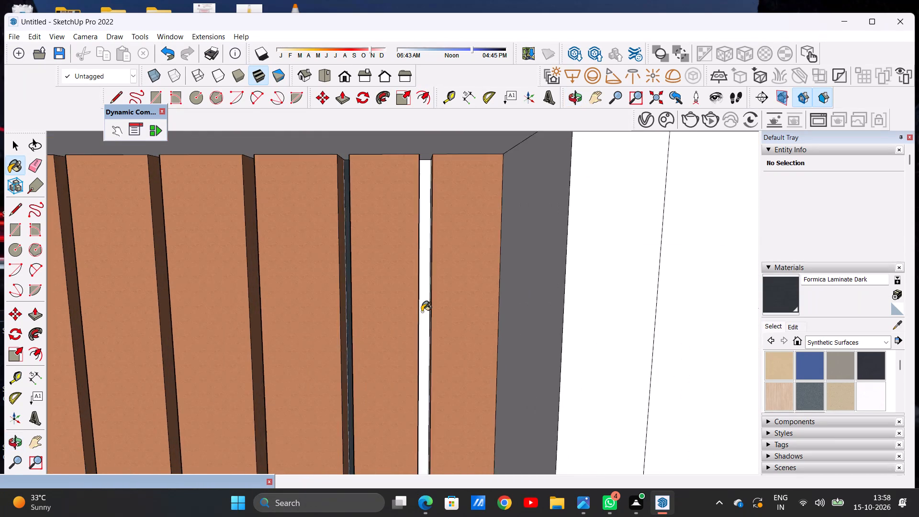
{"action": "scroll", "coordinate": [422, 312], "scroll_direction": "up", "scroll_amount": 16}
{"action": "left_click", "coordinate": [422, 311]}
{"action": "scroll", "coordinate": [399, 319], "scroll_direction": "down", "scroll_amount": 19}
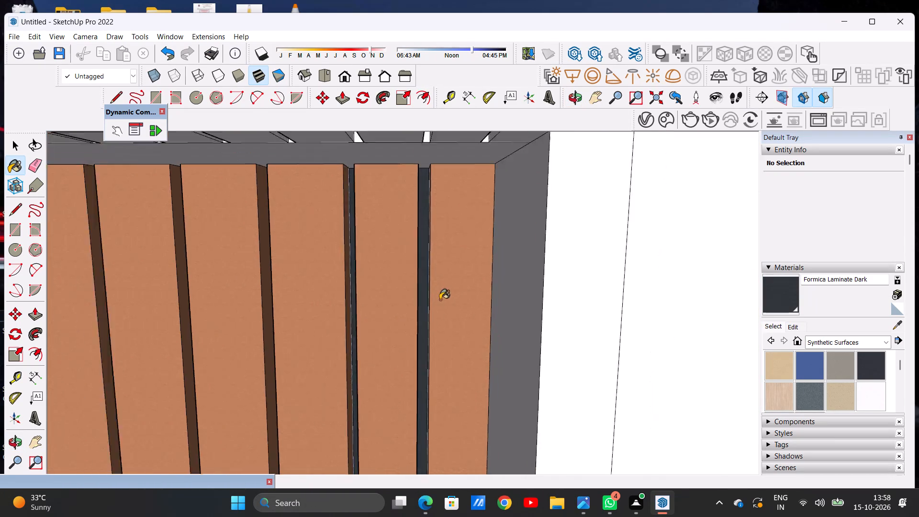
Paint the front faces of the first four slats from the left in the sixth, lowest central panel with Wood Veneer 02 from Wood.
{"action": "scroll", "coordinate": [440, 300], "scroll_direction": "down", "scroll_amount": 19}
{"action": "scroll", "coordinate": [415, 316], "scroll_direction": "down", "scroll_amount": 7}
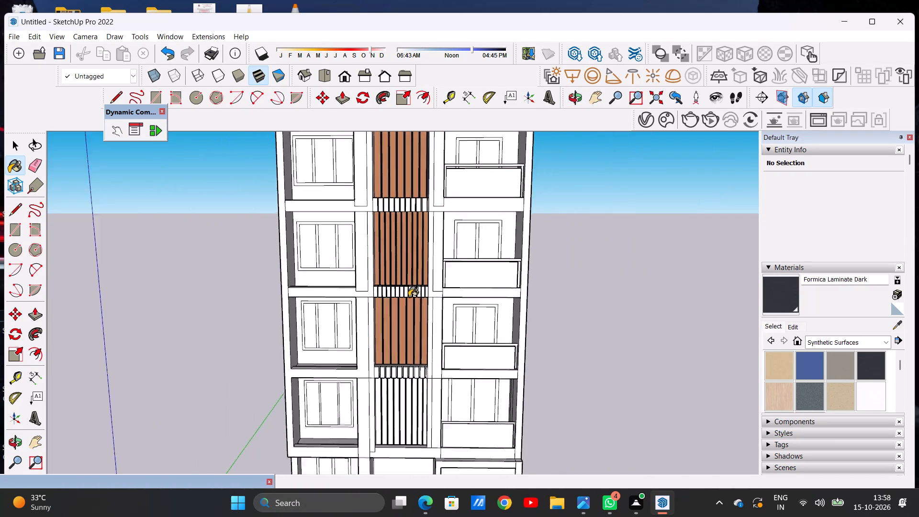
{"action": "scroll", "coordinate": [409, 297], "scroll_direction": "down", "scroll_amount": 7}
{"action": "scroll", "coordinate": [402, 353], "scroll_direction": "up", "scroll_amount": 6}
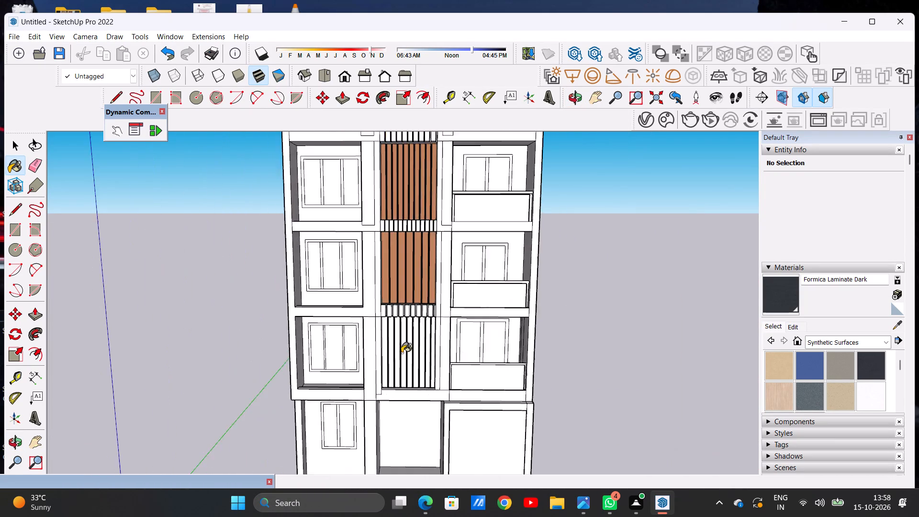
{"action": "scroll", "coordinate": [402, 353], "scroll_direction": "up", "scroll_amount": 5}
{"action": "scroll", "coordinate": [413, 263], "scroll_direction": "up", "scroll_amount": 15}
{"action": "scroll", "coordinate": [414, 261], "scroll_direction": "down", "scroll_amount": 6}
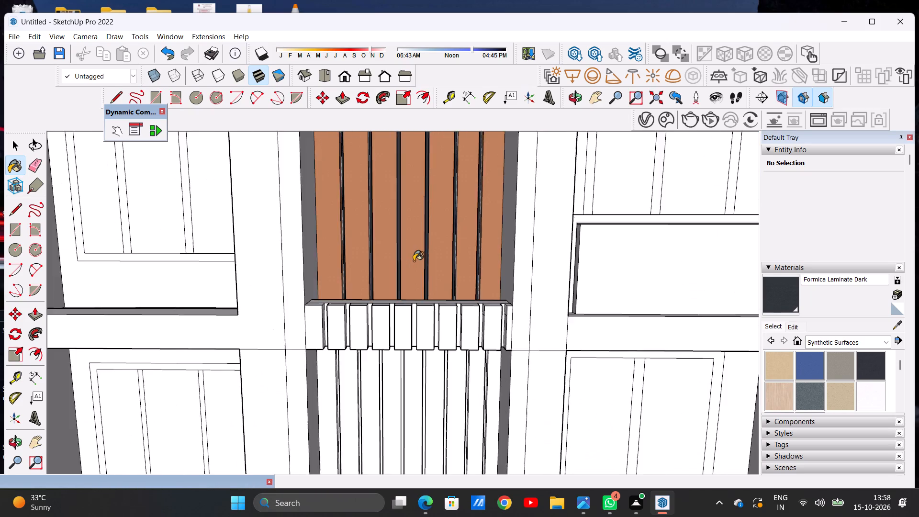
{"action": "scroll", "coordinate": [414, 261], "scroll_direction": "down", "scroll_amount": 13}
{"action": "scroll", "coordinate": [417, 360], "scroll_direction": "up", "scroll_amount": 6}
{"action": "scroll", "coordinate": [428, 315], "scroll_direction": "up", "scroll_amount": 5}
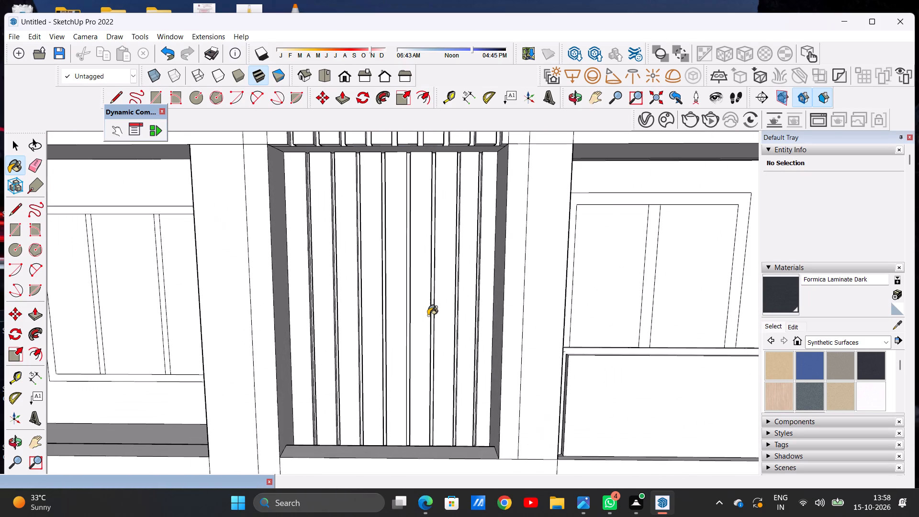
{"action": "left_click", "coordinate": [814, 338]}
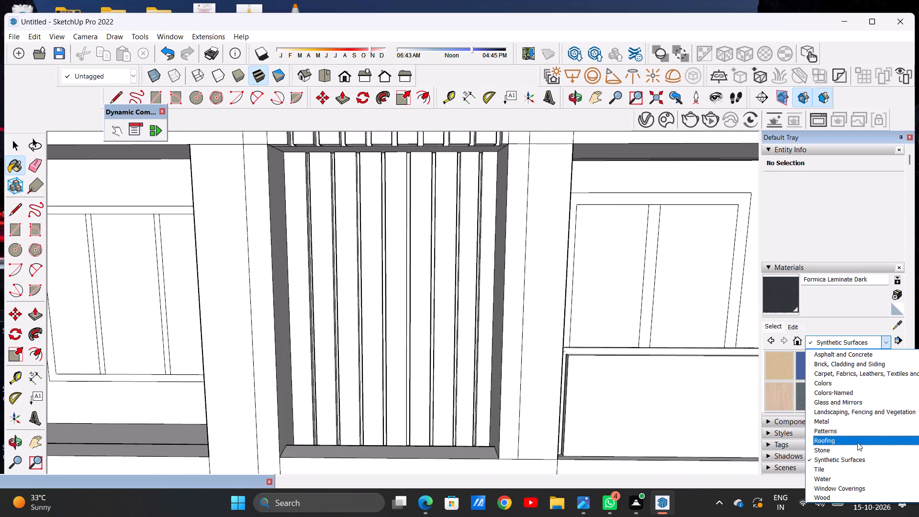
{"action": "left_click", "coordinate": [841, 495]}
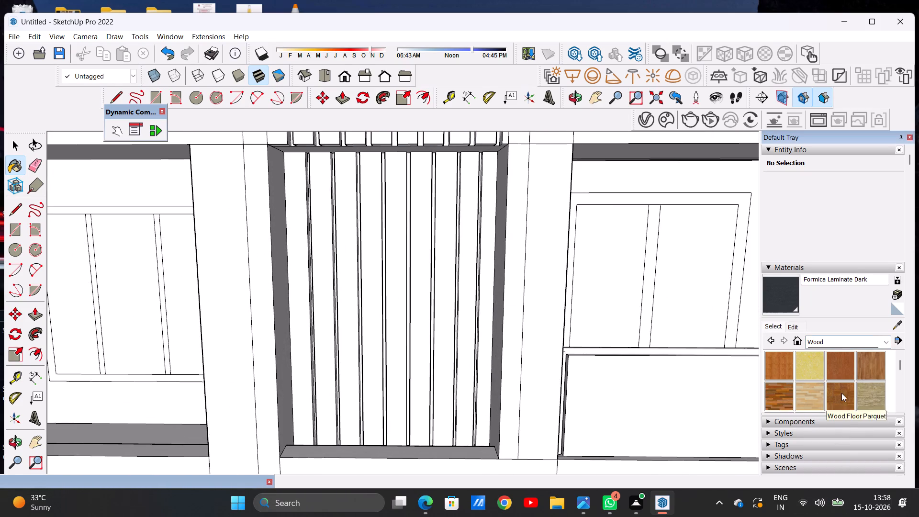
{"action": "scroll", "coordinate": [841, 393], "scroll_direction": "down", "scroll_amount": 2}
{"action": "left_click", "coordinate": [864, 369]}
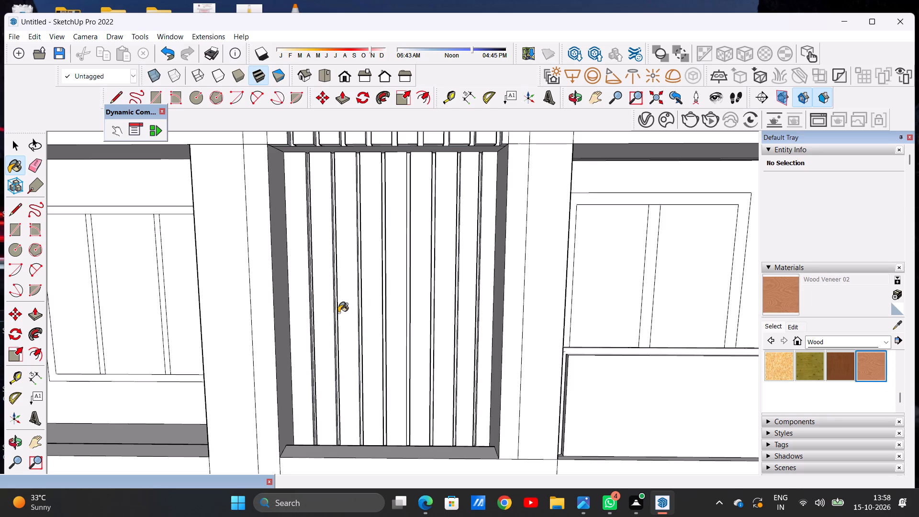
{"action": "scroll", "coordinate": [311, 308], "scroll_direction": "up", "scroll_amount": 10}
{"action": "left_click", "coordinate": [289, 310]}
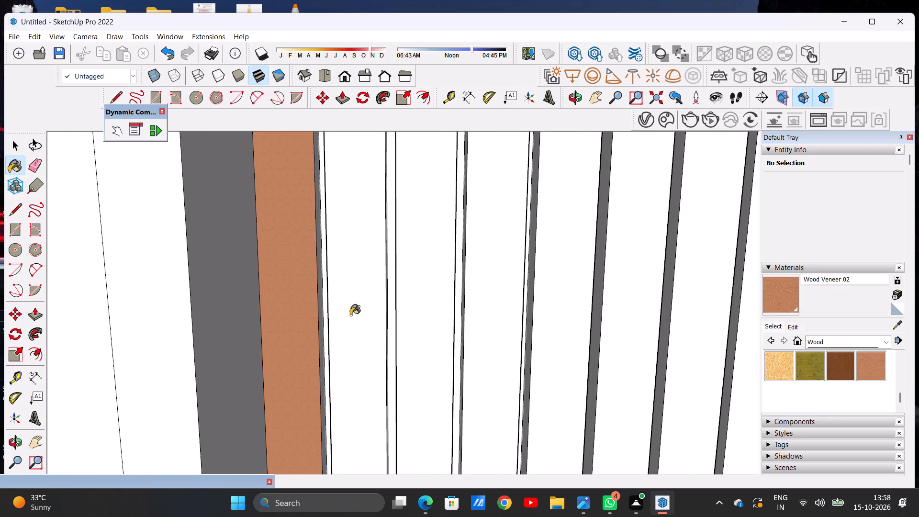
{"action": "left_click", "coordinate": [351, 315]}
{"action": "left_click", "coordinate": [428, 314]}
{"action": "left_click", "coordinate": [485, 311]}
Paint the front faces of the remaining five slats in the sixth central panel with Wood Veneer 02.
{"action": "scroll", "coordinate": [467, 314], "scroll_direction": "down", "scroll_amount": 7}
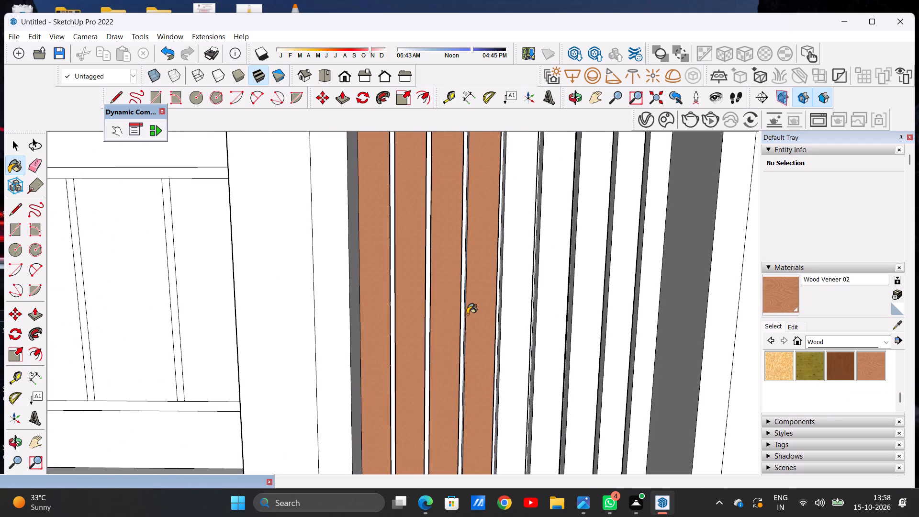
{"action": "scroll", "coordinate": [513, 309], "scroll_direction": "up", "scroll_amount": 5}
{"action": "left_click", "coordinate": [516, 309]}
{"action": "left_click", "coordinate": [570, 309]}
{"action": "scroll", "coordinate": [526, 307], "scroll_direction": "down", "scroll_amount": 5}
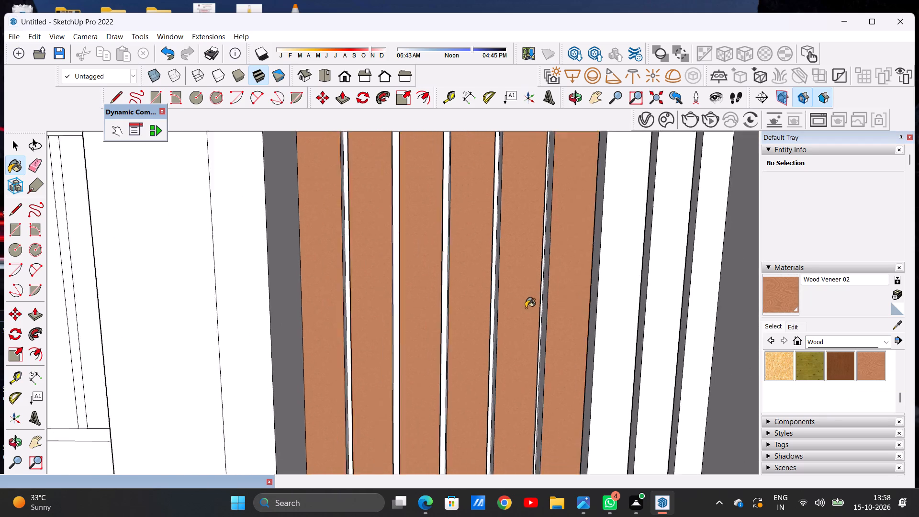
{"action": "scroll", "coordinate": [526, 308], "scroll_direction": "down", "scroll_amount": 8}
{"action": "scroll", "coordinate": [593, 324], "scroll_direction": "up", "scroll_amount": 13}
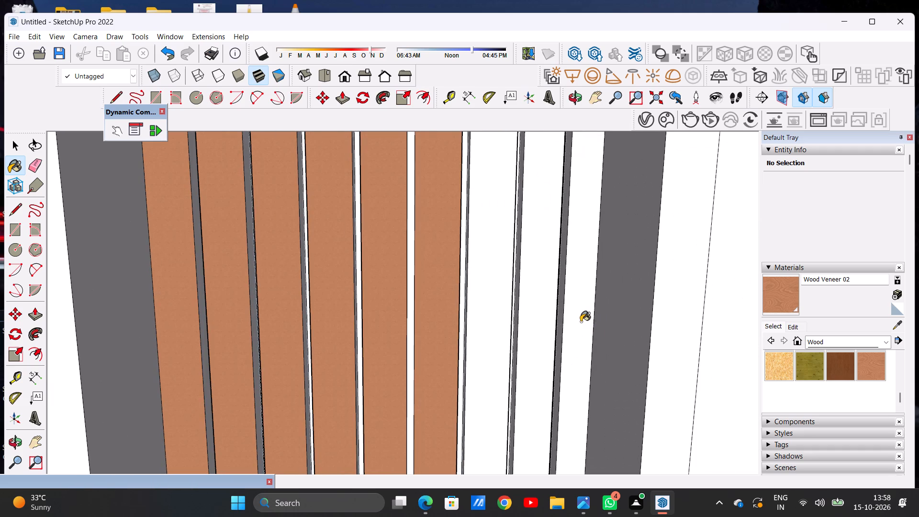
{"action": "left_click", "coordinate": [581, 322]}
{"action": "left_click", "coordinate": [541, 330]}
{"action": "left_click", "coordinate": [497, 329]}
Paint the left side faces of the four rightmost slats in the sixth central panel with Wood Veneer 02.
{"action": "scroll", "coordinate": [554, 326], "scroll_direction": "down", "scroll_amount": 7}
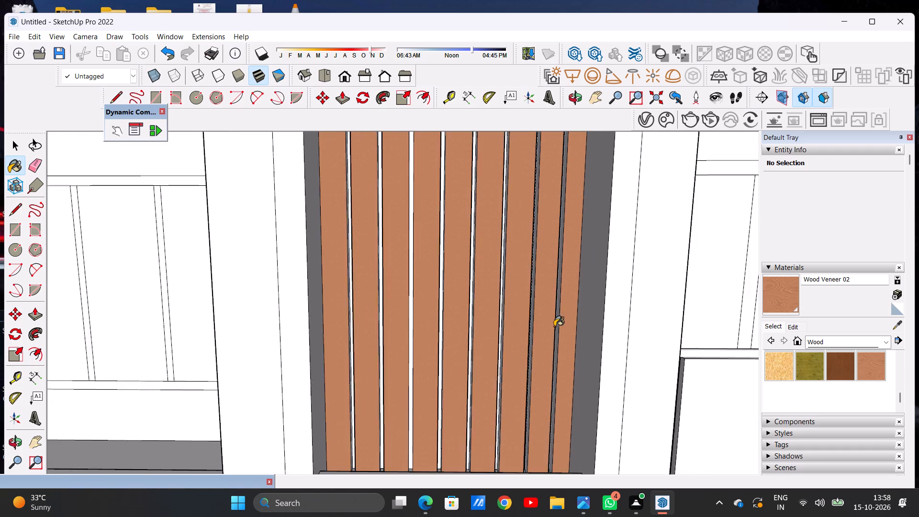
{"action": "scroll", "coordinate": [554, 326], "scroll_direction": "down", "scroll_amount": 10}
{"action": "middle_click_drag", "start_coordinate": [463, 300], "coordinate": [563, 300]}
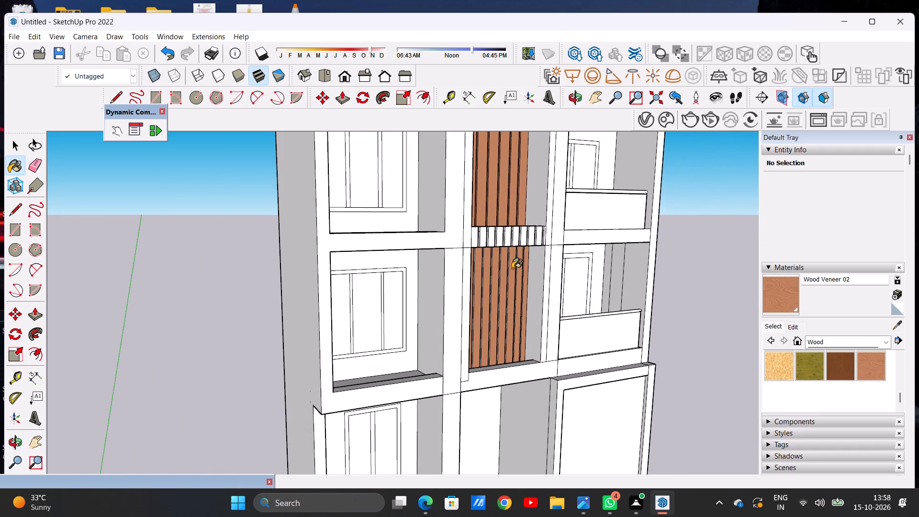
{"action": "scroll", "coordinate": [495, 259], "scroll_direction": "up", "scroll_amount": 14}
{"action": "scroll", "coordinate": [569, 254], "scroll_direction": "up", "scroll_amount": 6}
{"action": "scroll", "coordinate": [635, 256], "scroll_direction": "up", "scroll_amount": 1}
{"action": "scroll", "coordinate": [635, 256], "scroll_direction": "down", "scroll_amount": 1}
{"action": "scroll", "coordinate": [635, 256], "scroll_direction": "up", "scroll_amount": 8}
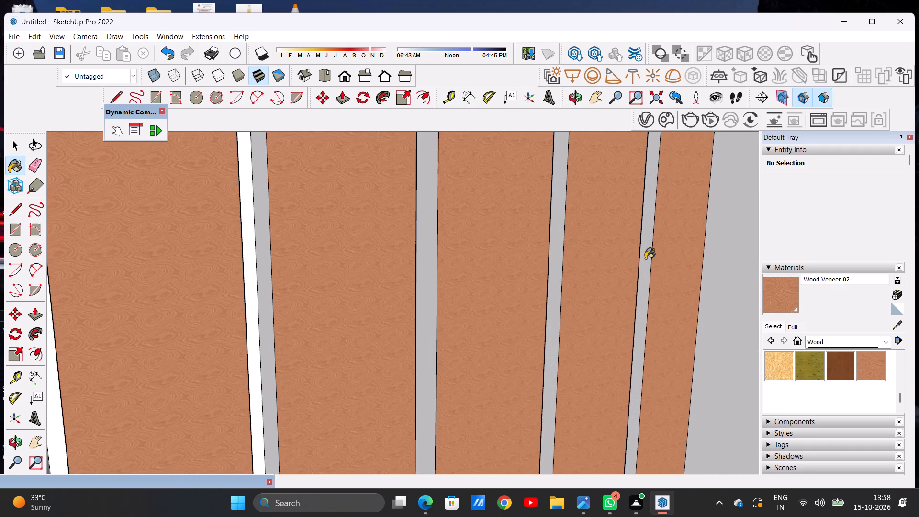
{"action": "left_click", "coordinate": [648, 255]}
{"action": "left_click", "coordinate": [549, 277]}
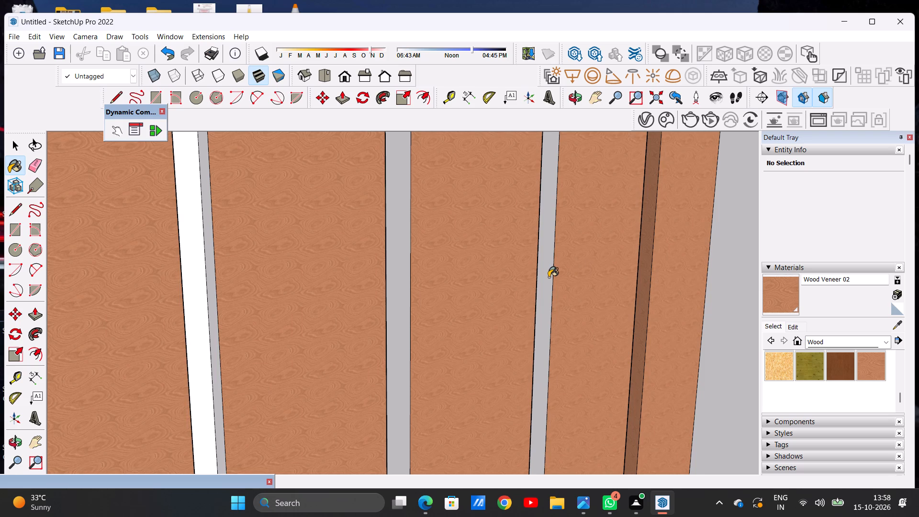
{"action": "scroll", "coordinate": [614, 280], "scroll_direction": "down", "scroll_amount": 15}
{"action": "scroll", "coordinate": [482, 284], "scroll_direction": "up", "scroll_amount": 6}
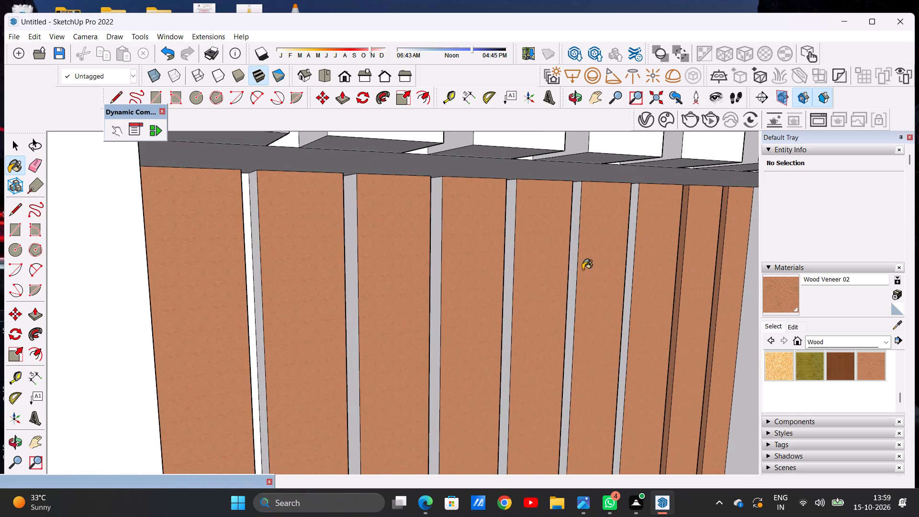
{"action": "scroll", "coordinate": [606, 266], "scroll_direction": "up", "scroll_amount": 12}
{"action": "left_click", "coordinate": [643, 258]}
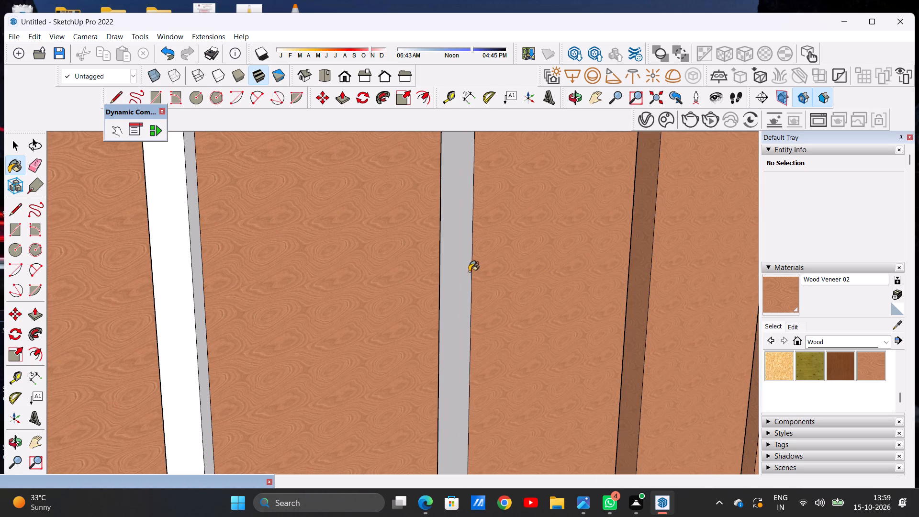
{"action": "left_click", "coordinate": [455, 275]}
Paint the left side faces of the second to fifth slats from the left in the sixth central panel with Wood Veneer 02.
{"action": "scroll", "coordinate": [608, 263], "scroll_direction": "down", "scroll_amount": 19}
{"action": "middle_click_drag", "start_coordinate": [537, 268], "coordinate": [593, 268]}
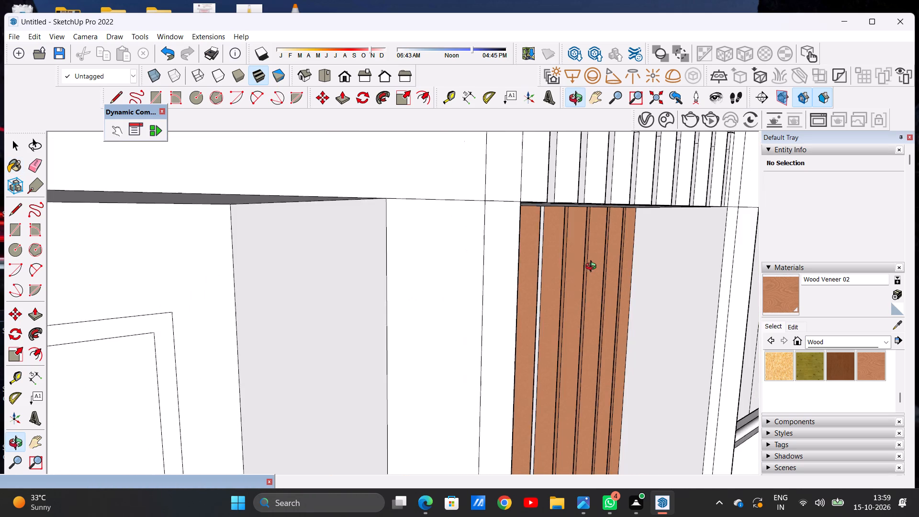
{"action": "middle_click_drag", "start_coordinate": [593, 268], "coordinate": [506, 271]}
{"action": "scroll", "coordinate": [426, 295], "scroll_direction": "up", "scroll_amount": 9}
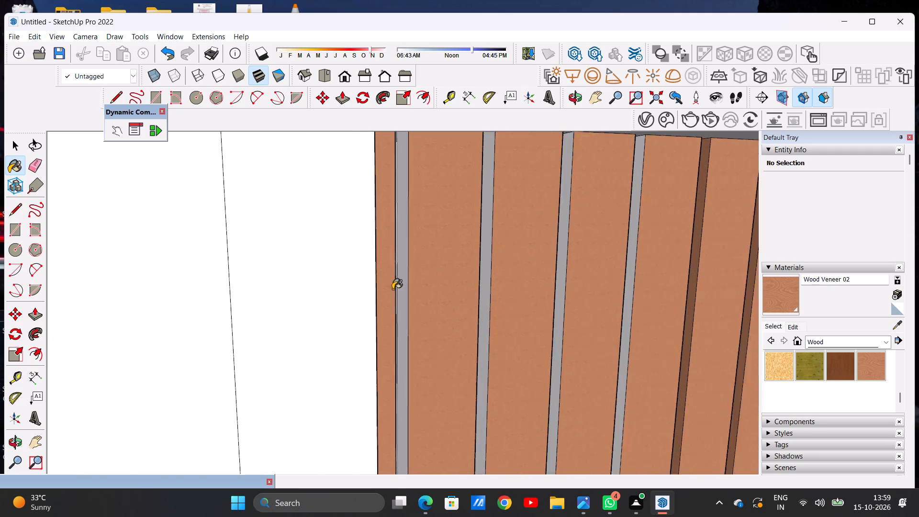
{"action": "scroll", "coordinate": [392, 289], "scroll_direction": "up", "scroll_amount": 2}
{"action": "left_click", "coordinate": [410, 280]}
{"action": "left_click", "coordinate": [532, 262]}
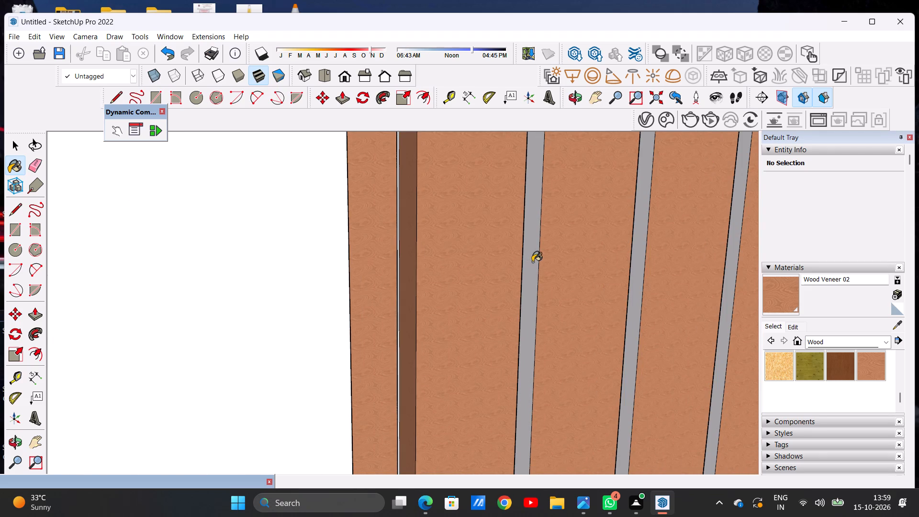
{"action": "left_click", "coordinate": [639, 256]}
{"action": "scroll", "coordinate": [546, 270], "scroll_direction": "down", "scroll_amount": 5}
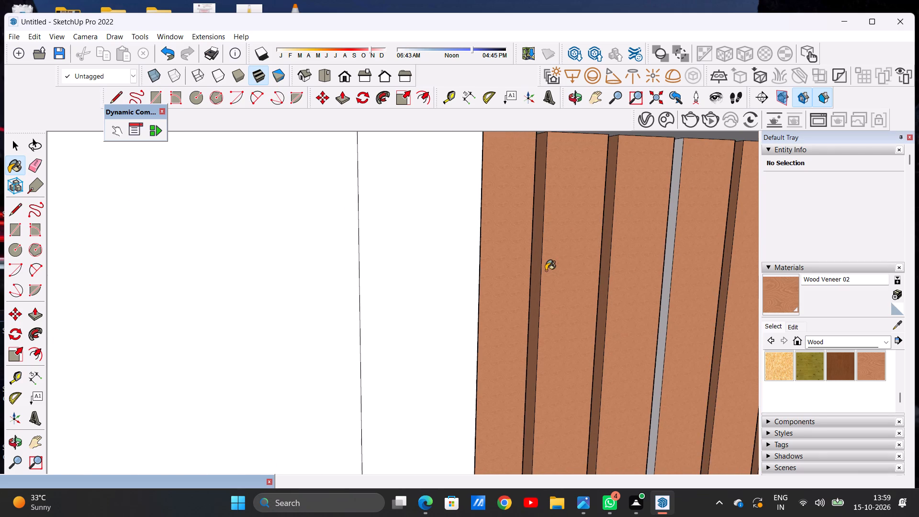
{"action": "scroll", "coordinate": [678, 258], "scroll_direction": "up", "scroll_amount": 4}
{"action": "left_click", "coordinate": [666, 258]}
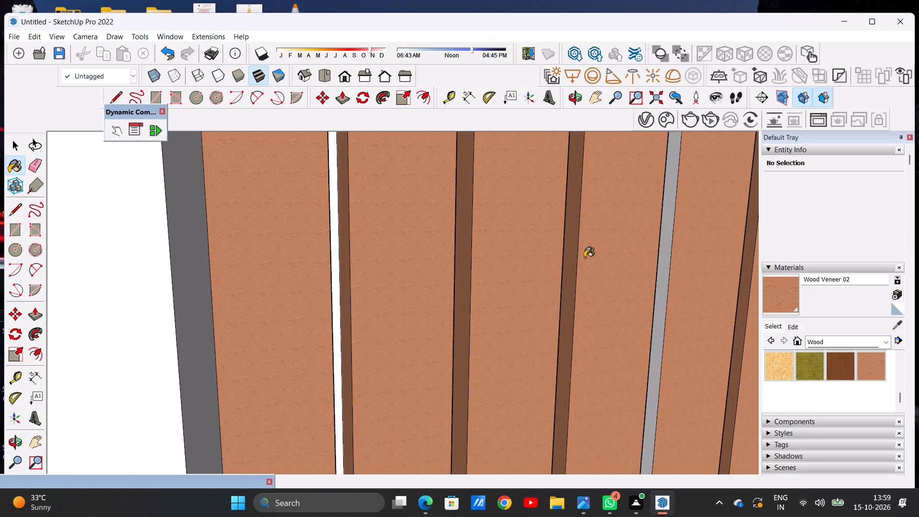
Paint the first two backing strips from the left between the sixth central panel's slats with Formica Laminate Dark from Synthetic Surfaces.
{"action": "scroll", "coordinate": [499, 277], "scroll_direction": "down", "scroll_amount": 5}
{"action": "scroll", "coordinate": [365, 297], "scroll_direction": "down", "scroll_amount": 20}
{"action": "scroll", "coordinate": [365, 297], "scroll_direction": "down", "scroll_amount": 6}
{"action": "middle_click_drag", "start_coordinate": [432, 290], "coordinate": [361, 270]}
{"action": "scroll", "coordinate": [402, 298], "scroll_direction": "up", "scroll_amount": 8}
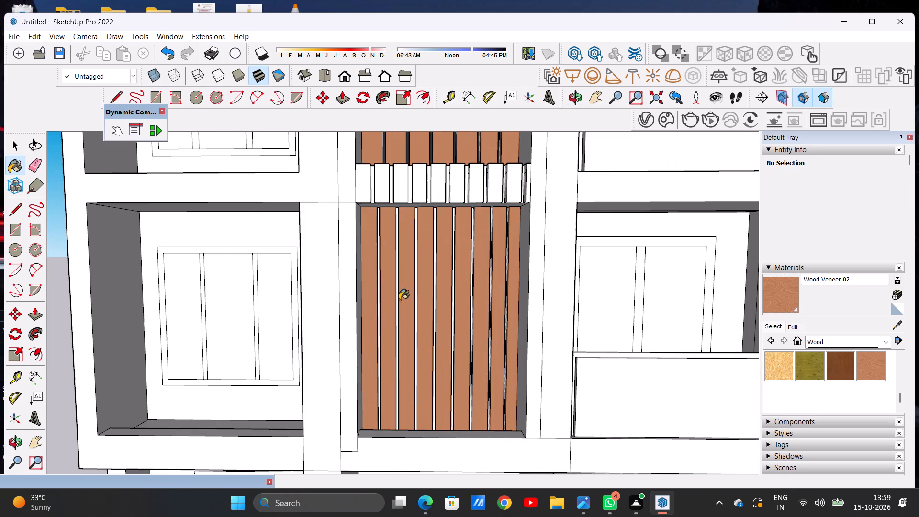
{"action": "key", "text": "space"}
{"action": "left_click", "coordinate": [833, 345]}
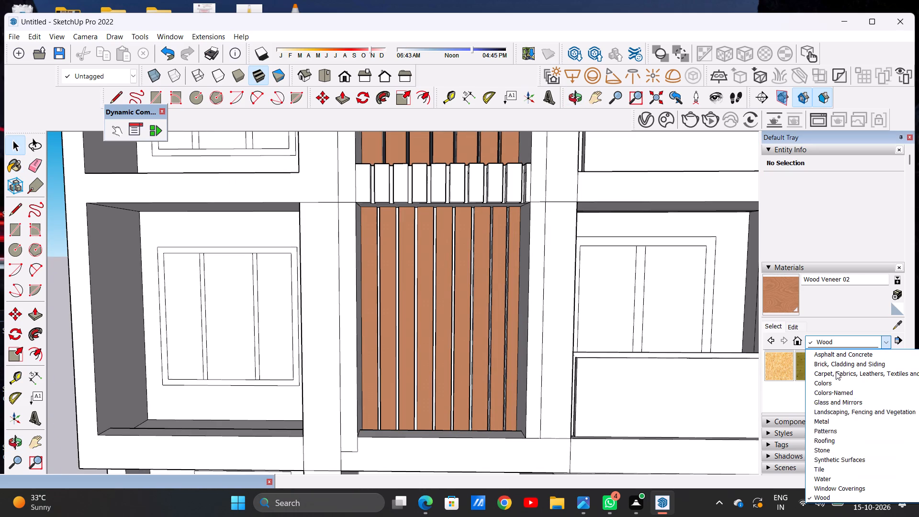
{"action": "left_click", "coordinate": [842, 458]}
{"action": "left_click", "coordinate": [866, 376]}
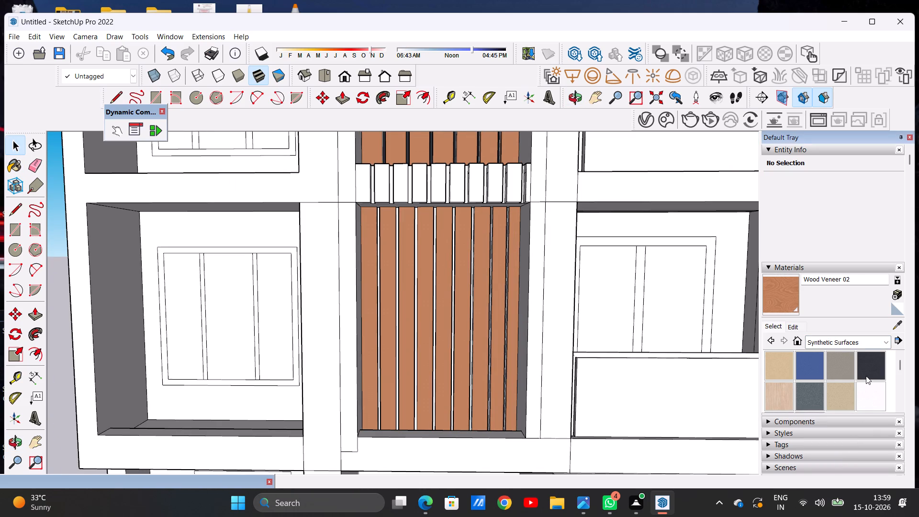
{"action": "scroll", "coordinate": [377, 256], "scroll_direction": "up", "scroll_amount": 14}
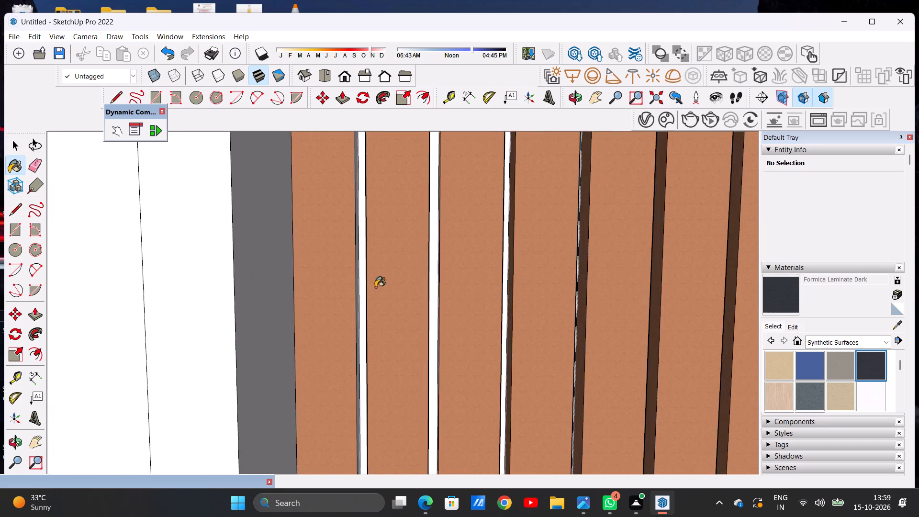
{"action": "scroll", "coordinate": [375, 287], "scroll_direction": "up", "scroll_amount": 11}
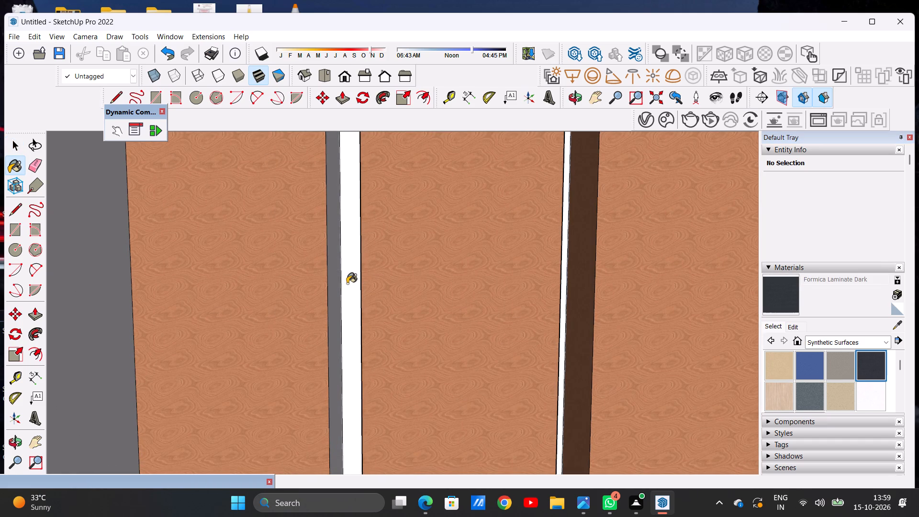
{"action": "left_click", "coordinate": [347, 283]}
{"action": "scroll", "coordinate": [397, 270], "scroll_direction": "down", "scroll_amount": 13}
{"action": "scroll", "coordinate": [449, 273], "scroll_direction": "up", "scroll_amount": 8}
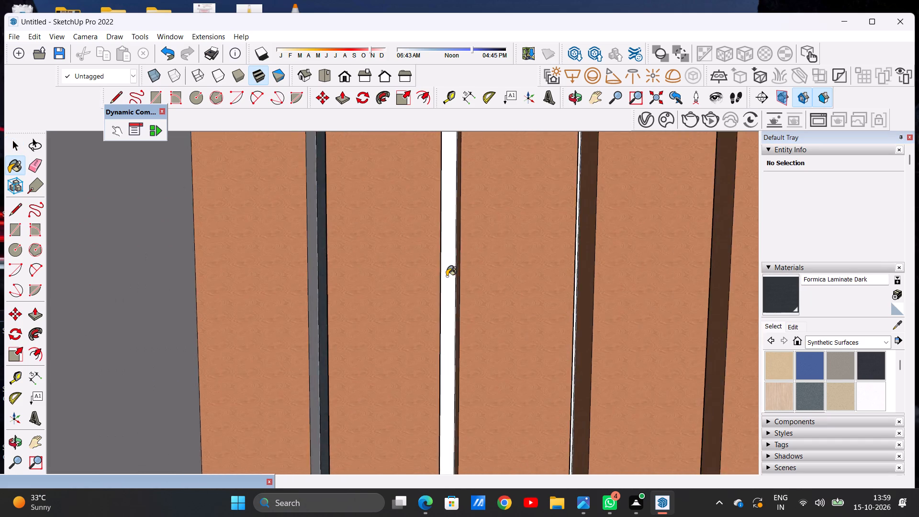
{"action": "scroll", "coordinate": [447, 276], "scroll_direction": "up", "scroll_amount": 4}
{"action": "left_click", "coordinate": [447, 276]}
{"action": "scroll", "coordinate": [390, 280], "scroll_direction": "down", "scroll_amount": 14}
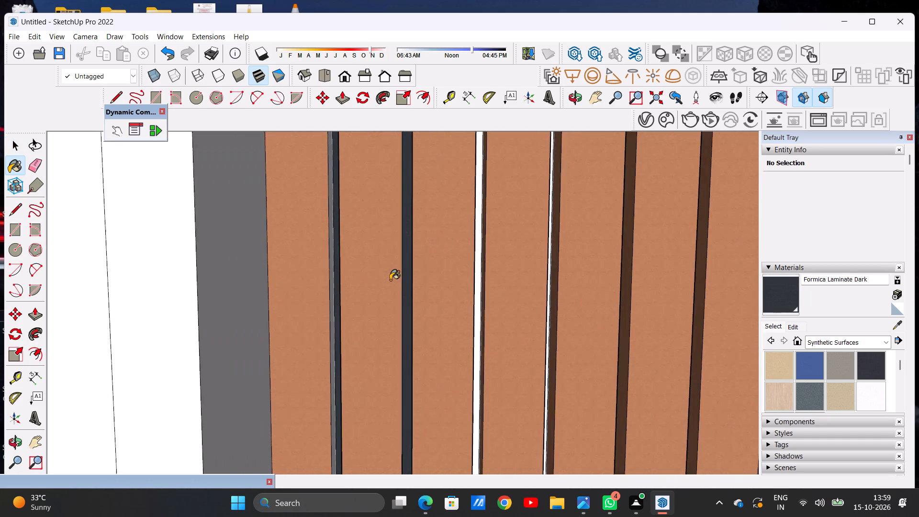
Paint the third and fourth backing strips from the left between the sixth central panel's slats with Formica Laminate Dark.
{"action": "scroll", "coordinate": [390, 280], "scroll_direction": "down", "scroll_amount": 7}
{"action": "scroll", "coordinate": [442, 267], "scroll_direction": "up", "scroll_amount": 10}
{"action": "scroll", "coordinate": [431, 280], "scroll_direction": "down", "scroll_amount": 1}
{"action": "scroll", "coordinate": [430, 281], "scroll_direction": "up", "scroll_amount": 4}
{"action": "scroll", "coordinate": [429, 281], "scroll_direction": "down", "scroll_amount": 1}
{"action": "scroll", "coordinate": [429, 281], "scroll_direction": "up", "scroll_amount": 3}
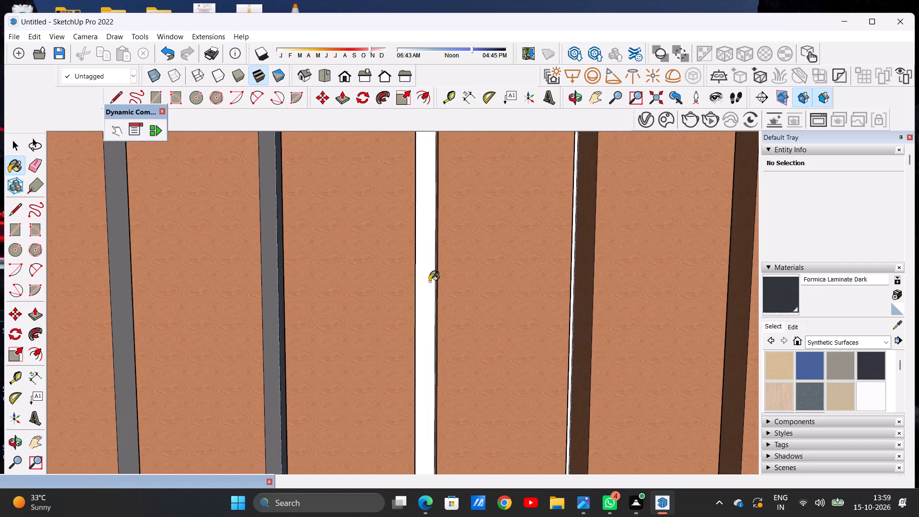
{"action": "left_click", "coordinate": [429, 281]}
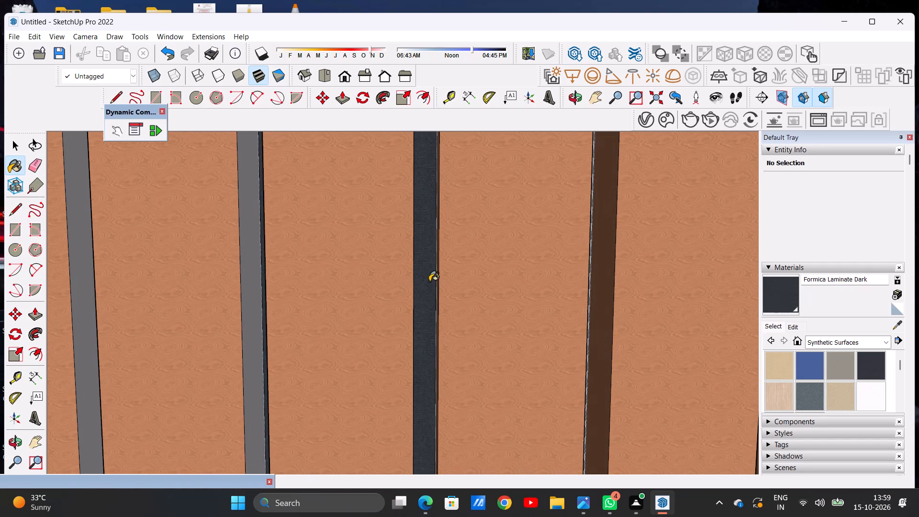
{"action": "scroll", "coordinate": [395, 297], "scroll_direction": "down", "scroll_amount": 13}
{"action": "scroll", "coordinate": [450, 300], "scroll_direction": "up", "scroll_amount": 3}
{"action": "scroll", "coordinate": [450, 300], "scroll_direction": "down", "scroll_amount": 1}
{"action": "scroll", "coordinate": [450, 300], "scroll_direction": "up", "scroll_amount": 10}
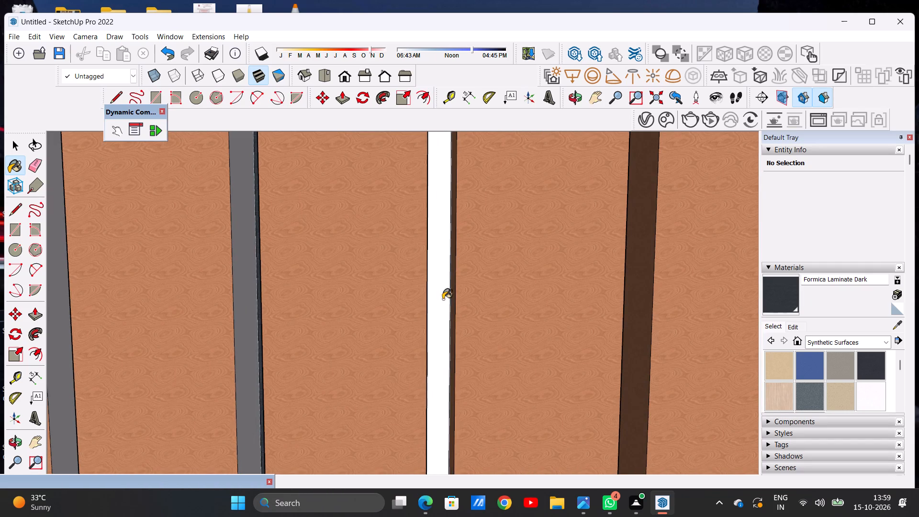
{"action": "left_click", "coordinate": [442, 304]}
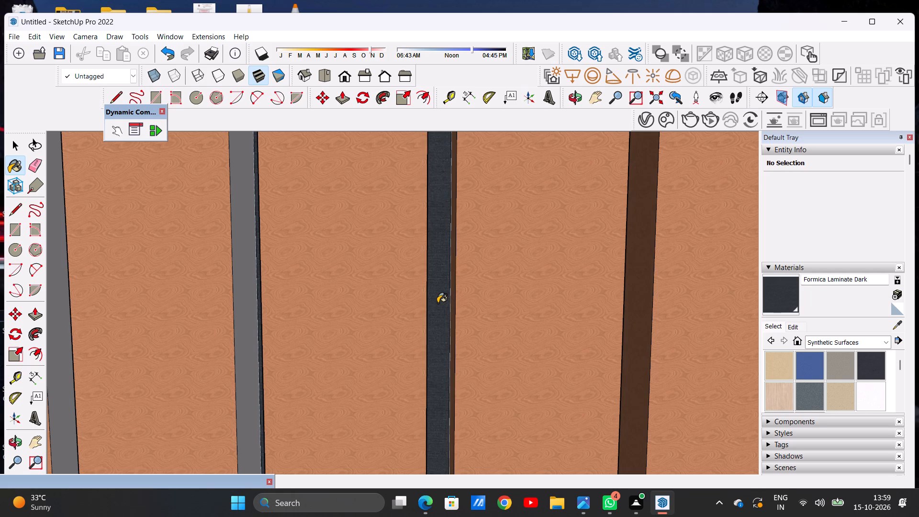
Paint the fifth and sixth backing strips from the left in the sixth central panel with Formica Laminate Dark.
{"action": "scroll", "coordinate": [368, 245], "scroll_direction": "down", "scroll_amount": 17}
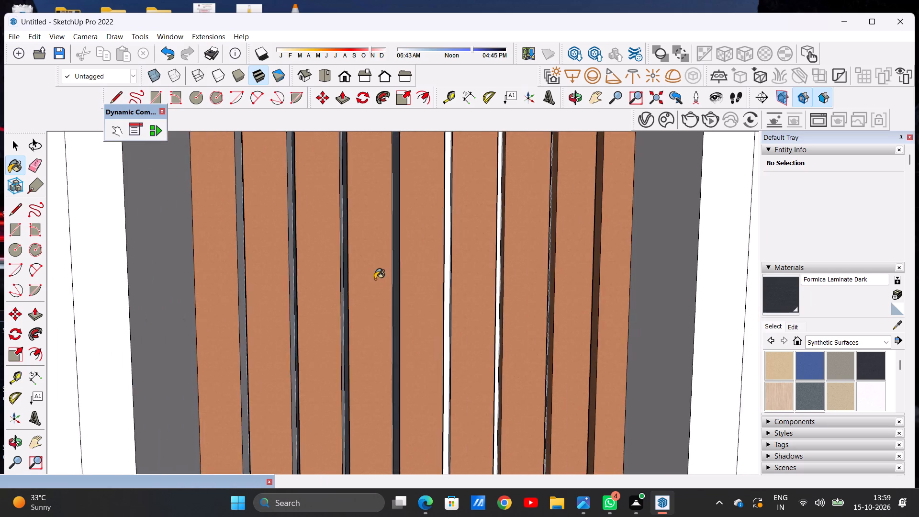
{"action": "scroll", "coordinate": [375, 279], "scroll_direction": "down", "scroll_amount": 2}
{"action": "scroll", "coordinate": [460, 243], "scroll_direction": "up", "scroll_amount": 7}
{"action": "middle_click_drag", "start_coordinate": [432, 254], "coordinate": [408, 253]}
{"action": "scroll", "coordinate": [363, 276], "scroll_direction": "up", "scroll_amount": 3}
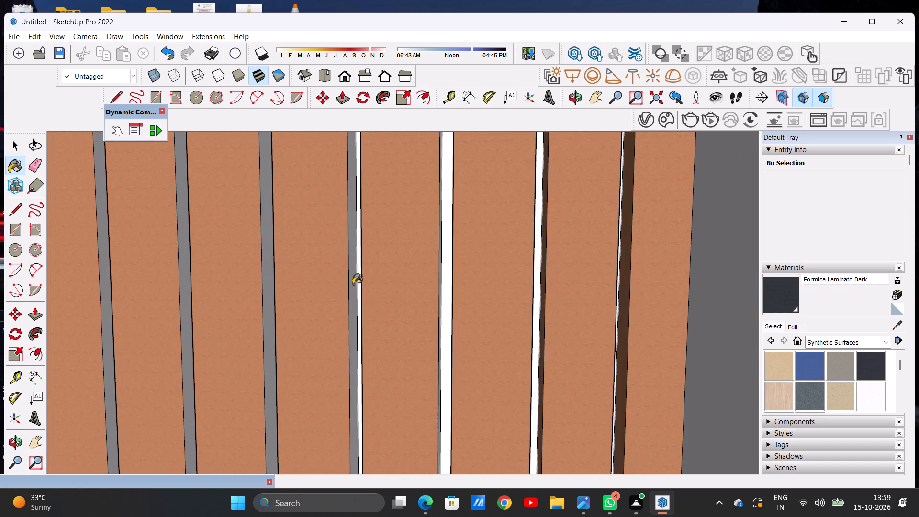
{"action": "middle_click_drag", "start_coordinate": [351, 290], "coordinate": [375, 278]}
{"action": "left_click", "coordinate": [395, 268]}
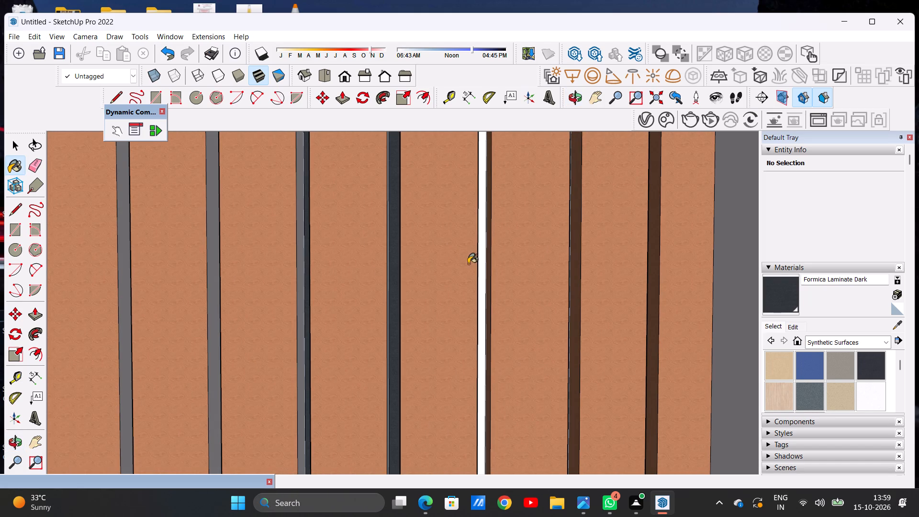
{"action": "left_click", "coordinate": [485, 269]}
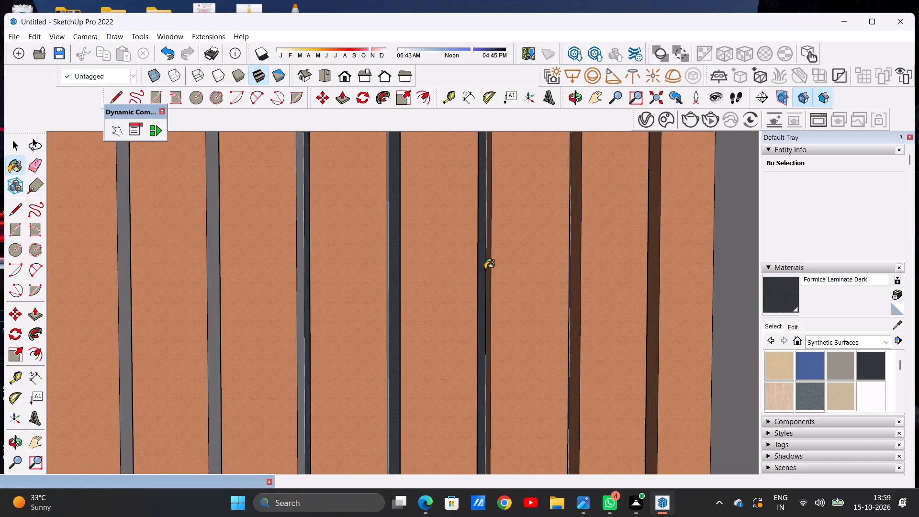
Paint the last two backing strips at the right end of the sixth central panel with Formica Laminate Dark.
{"action": "scroll", "coordinate": [425, 301], "scroll_direction": "down", "scroll_amount": 3}
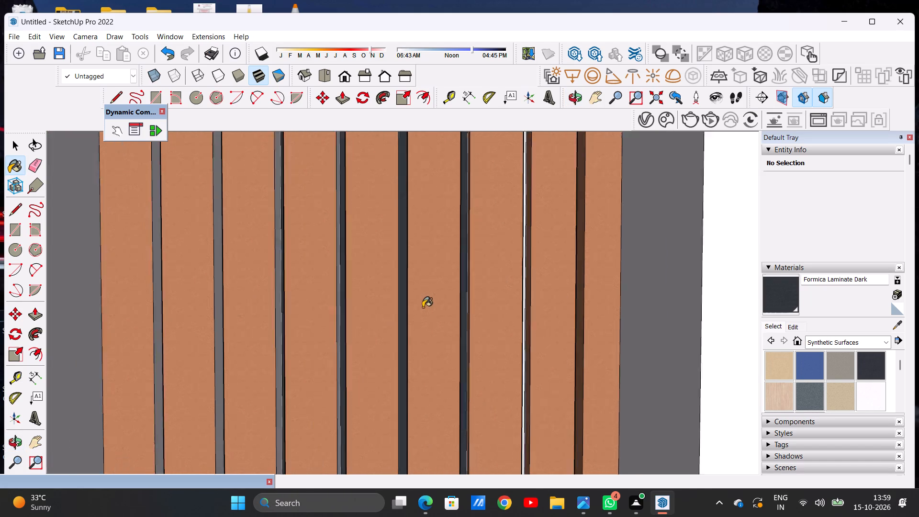
{"action": "scroll", "coordinate": [423, 307], "scroll_direction": "down", "scroll_amount": 11}
{"action": "scroll", "coordinate": [474, 298], "scroll_direction": "up", "scroll_amount": 10}
{"action": "scroll", "coordinate": [495, 296], "scroll_direction": "down", "scroll_amount": 1}
{"action": "scroll", "coordinate": [495, 296], "scroll_direction": "up", "scroll_amount": 1}
{"action": "scroll", "coordinate": [495, 296], "scroll_direction": "down", "scroll_amount": 1}
{"action": "scroll", "coordinate": [495, 296], "scroll_direction": "up", "scroll_amount": 16}
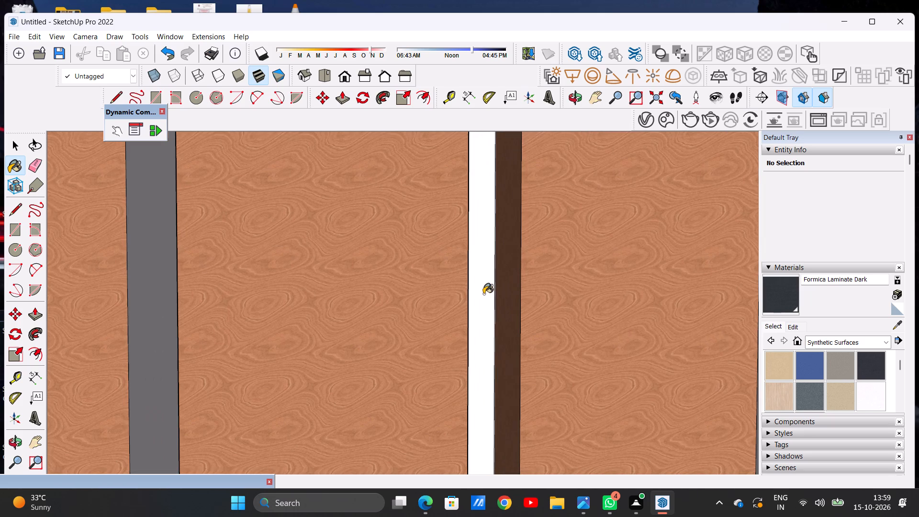
{"action": "left_click", "coordinate": [483, 294]}
{"action": "scroll", "coordinate": [496, 290], "scroll_direction": "down", "scroll_amount": 14}
{"action": "scroll", "coordinate": [409, 307], "scroll_direction": "up", "scroll_amount": 8}
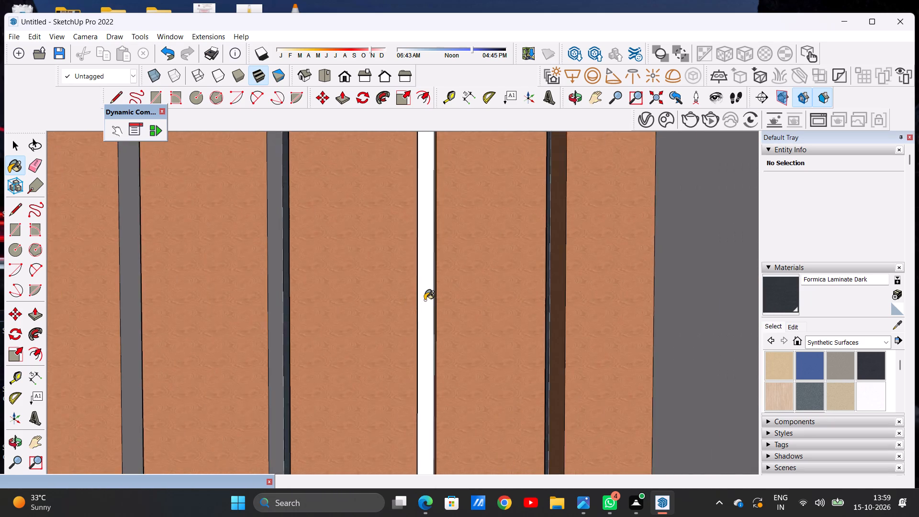
{"action": "scroll", "coordinate": [425, 300], "scroll_direction": "up", "scroll_amount": 5}
{"action": "left_click", "coordinate": [425, 300]}
{"action": "key", "text": "space"}
{"action": "scroll", "coordinate": [402, 315], "scroll_direction": "down", "scroll_amount": 10}
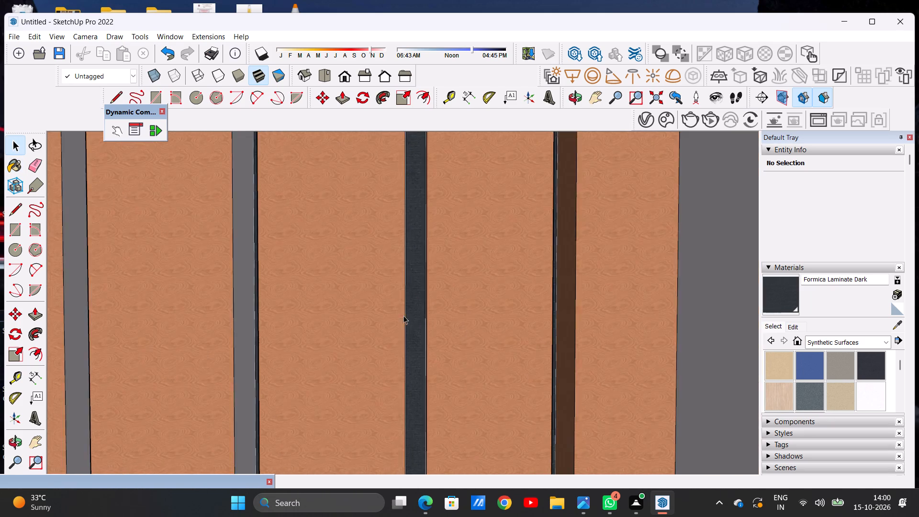
{"action": "scroll", "coordinate": [403, 315], "scroll_direction": "down", "scroll_amount": 11}
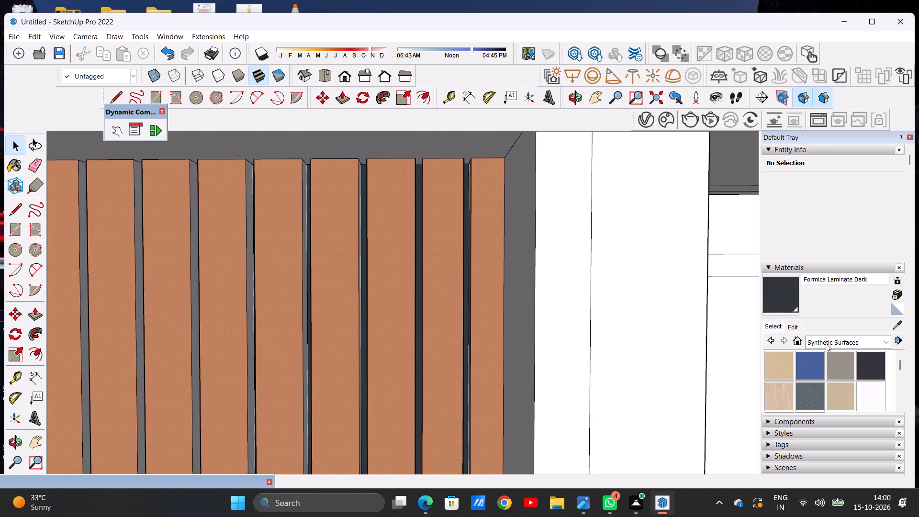
Paint the right side faces of the first three slats from the left in the sixth central panel with Wood Veneer 02 from Wood.
{"action": "left_click", "coordinate": [820, 342]}
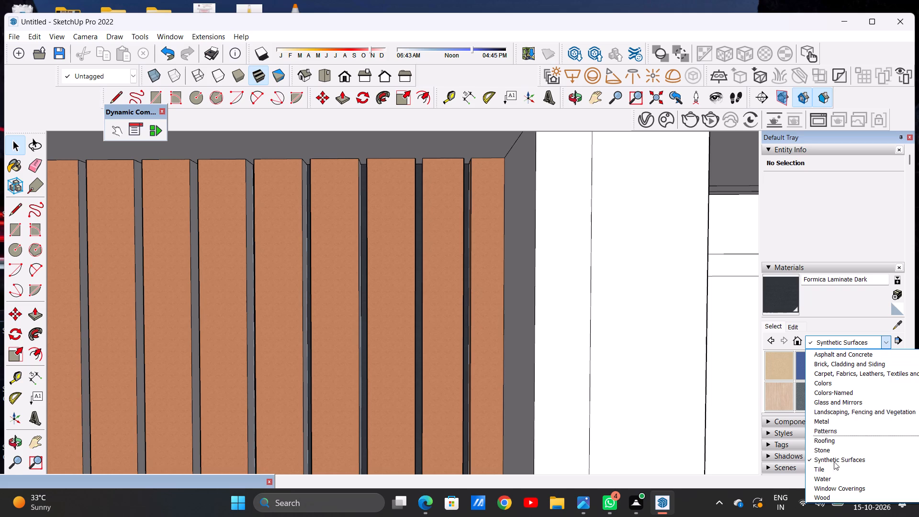
{"action": "left_click", "coordinate": [834, 495]}
{"action": "scroll", "coordinate": [860, 401], "scroll_direction": "down", "scroll_amount": 2}
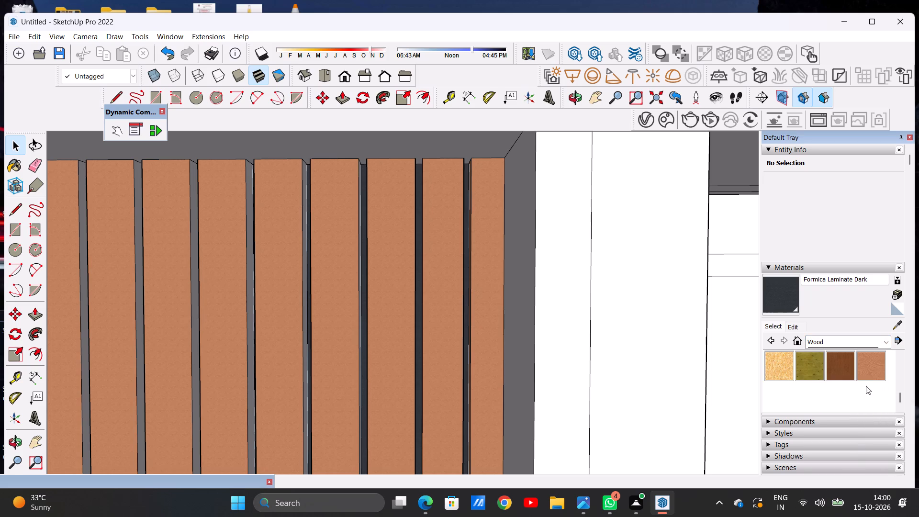
{"action": "left_click", "coordinate": [869, 376]}
{"action": "scroll", "coordinate": [502, 237], "scroll_direction": "down", "scroll_amount": 12}
{"action": "middle_click_drag", "start_coordinate": [457, 253], "coordinate": [342, 258]}
{"action": "scroll", "coordinate": [435, 240], "scroll_direction": "up", "scroll_amount": 9}
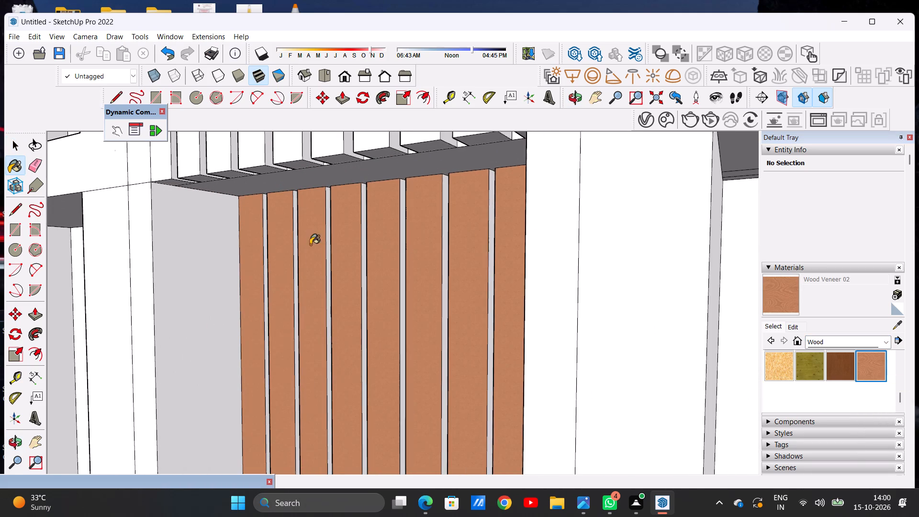
{"action": "scroll", "coordinate": [295, 245], "scroll_direction": "up", "scroll_amount": 20}
{"action": "left_click", "coordinate": [230, 244]}
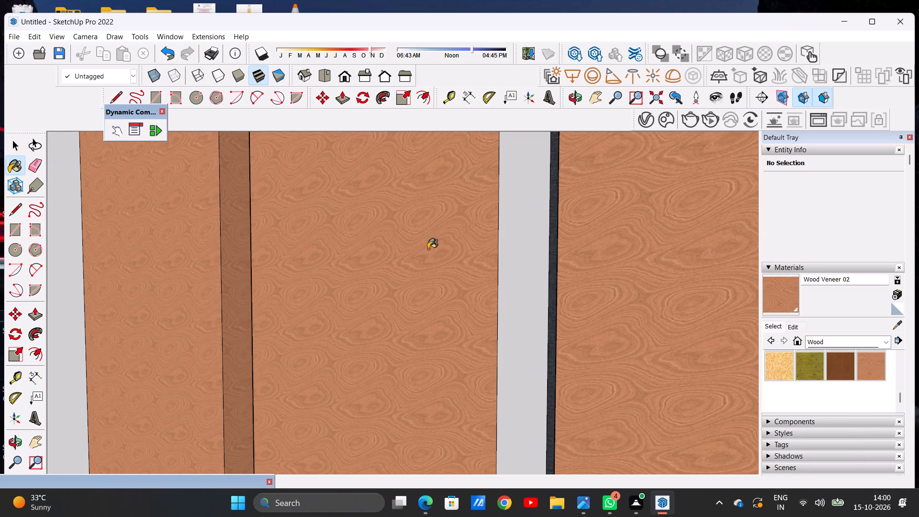
{"action": "left_click", "coordinate": [515, 251]}
{"action": "scroll", "coordinate": [433, 262], "scroll_direction": "down", "scroll_amount": 12}
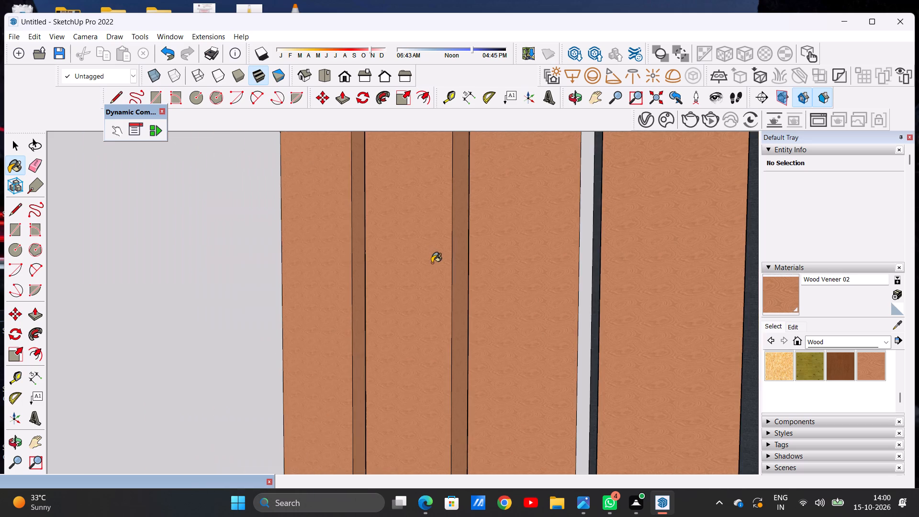
{"action": "scroll", "coordinate": [432, 263], "scroll_direction": "down", "scroll_amount": 10}
{"action": "scroll", "coordinate": [473, 296], "scroll_direction": "up", "scroll_amount": 10}
{"action": "scroll", "coordinate": [499, 282], "scroll_direction": "down", "scroll_amount": 1}
{"action": "scroll", "coordinate": [499, 282], "scroll_direction": "up", "scroll_amount": 3}
{"action": "left_click", "coordinate": [502, 278]}
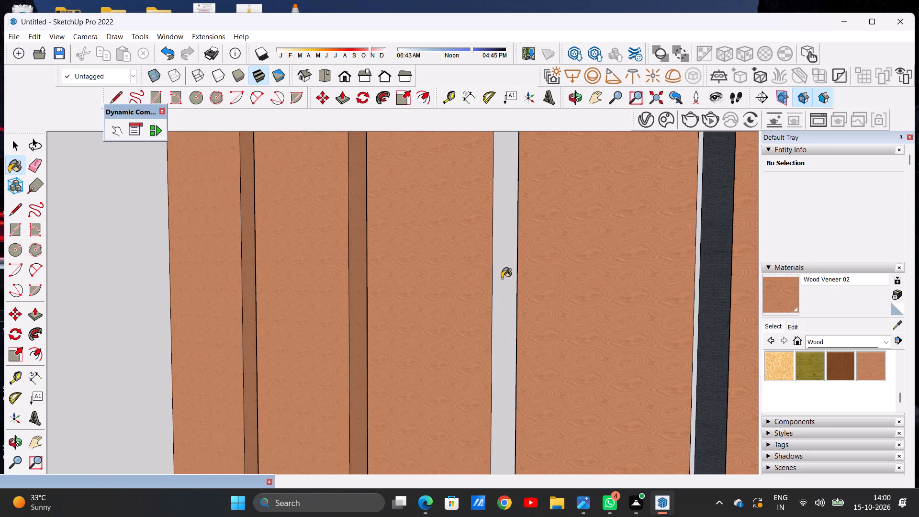
Paint the right side faces of the fourth and fifth slats from the left in the sixth central panel with Wood Veneer 02.
{"action": "scroll", "coordinate": [464, 262], "scroll_direction": "down", "scroll_amount": 20}
{"action": "scroll", "coordinate": [464, 262], "scroll_direction": "down", "scroll_amount": 9}
{"action": "middle_click_drag", "start_coordinate": [485, 231], "coordinate": [478, 245]}
{"action": "scroll", "coordinate": [515, 239], "scroll_direction": "up", "scroll_amount": 20}
{"action": "scroll", "coordinate": [515, 239], "scroll_direction": "up", "scroll_amount": 10}
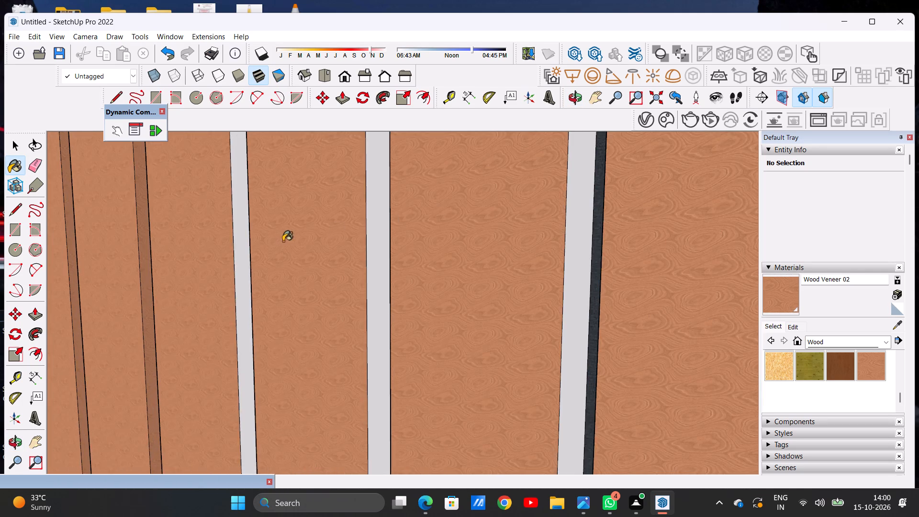
{"action": "scroll", "coordinate": [280, 242], "scroll_direction": "up", "scroll_amount": 6}
{"action": "left_click", "coordinate": [213, 246]}
{"action": "scroll", "coordinate": [275, 217], "scroll_direction": "down", "scroll_amount": 9}
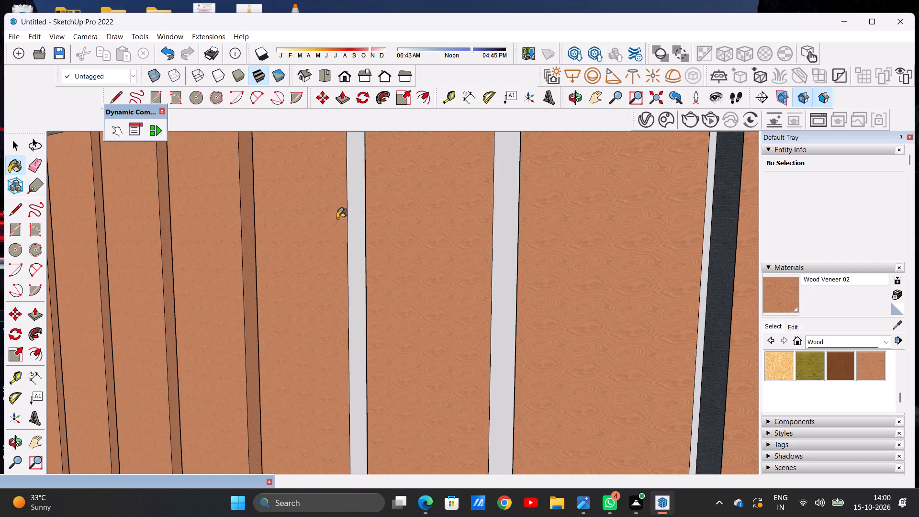
{"action": "scroll", "coordinate": [337, 231], "scroll_direction": "up", "scroll_amount": 11}
{"action": "left_click", "coordinate": [357, 230]}
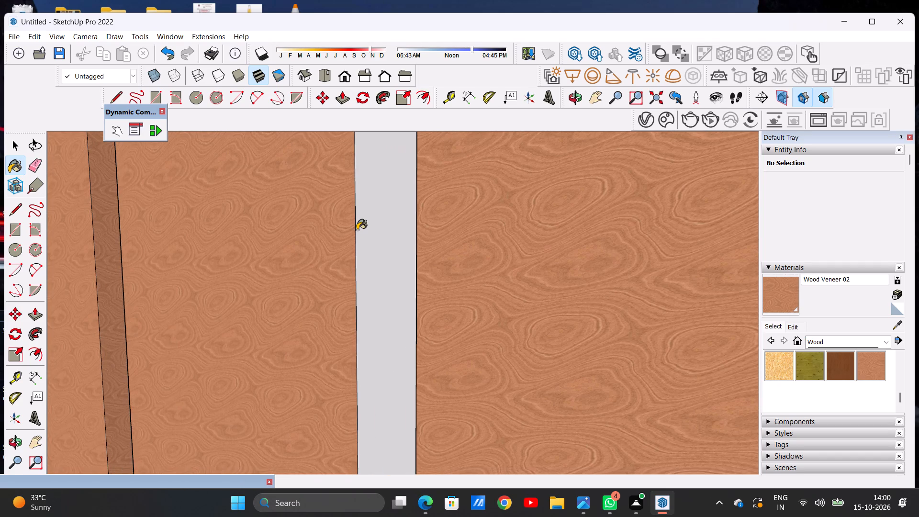
Paint the right side faces of the sixth, seventh and eighth slats in the sixth central panel with Wood Veneer 02.
{"action": "scroll", "coordinate": [353, 230], "scroll_direction": "down", "scroll_amount": 20}
{"action": "scroll", "coordinate": [353, 230], "scroll_direction": "down", "scroll_amount": 3}
{"action": "middle_click_drag", "start_coordinate": [444, 236], "coordinate": [421, 237]}
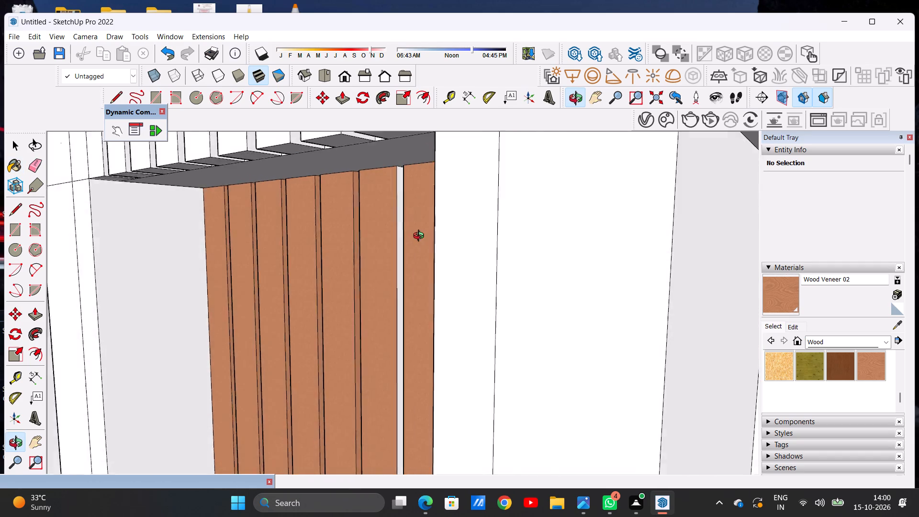
{"action": "middle_click_drag", "start_coordinate": [421, 237], "coordinate": [445, 232]}
{"action": "scroll", "coordinate": [425, 186], "scroll_direction": "up", "scroll_amount": 14}
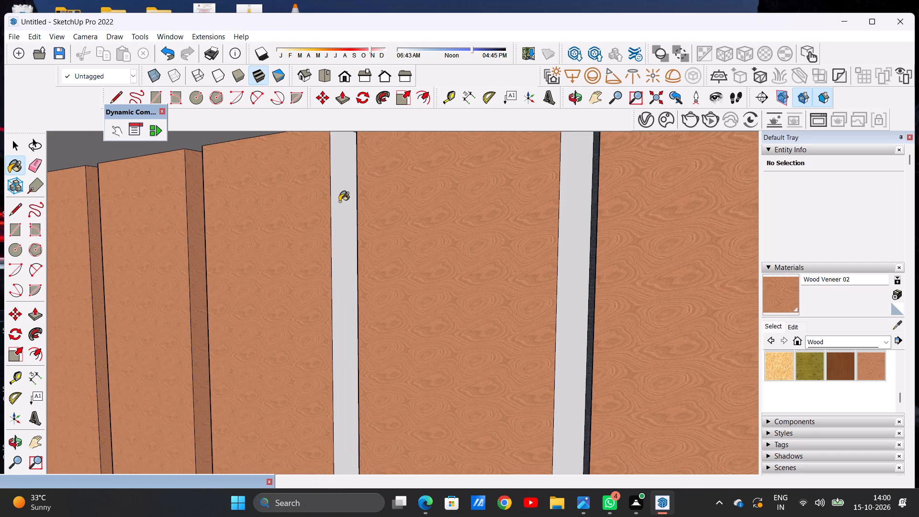
{"action": "left_click", "coordinate": [339, 202]}
{"action": "left_click", "coordinate": [571, 206]}
{"action": "scroll", "coordinate": [445, 207], "scroll_direction": "down", "scroll_amount": 15}
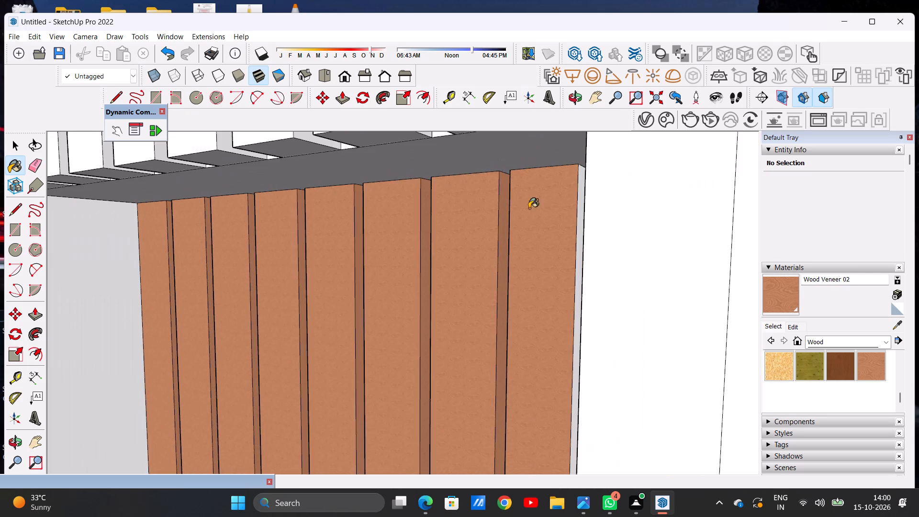
{"action": "scroll", "coordinate": [565, 210], "scroll_direction": "up", "scroll_amount": 9}
{"action": "scroll", "coordinate": [544, 196], "scroll_direction": "down", "scroll_amount": 1}
{"action": "scroll", "coordinate": [544, 196], "scroll_direction": "up", "scroll_amount": 11}
{"action": "left_click", "coordinate": [604, 191]}
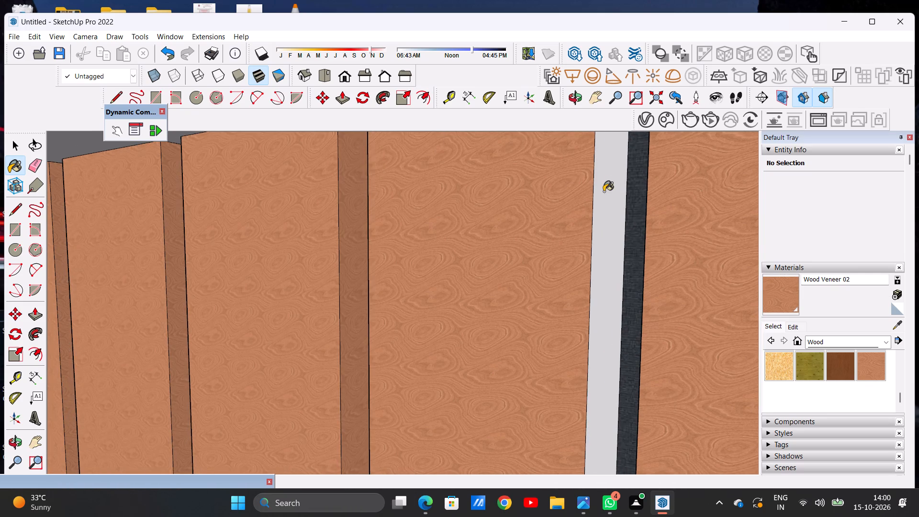
Examine the sixth central panel's slats from both sides and check the painted panels across the whole front facade.
{"action": "scroll", "coordinate": [547, 239], "scroll_direction": "down", "scroll_amount": 20}
{"action": "scroll", "coordinate": [547, 239], "scroll_direction": "down", "scroll_amount": 3}
{"action": "middle_click_drag", "start_coordinate": [351, 260], "coordinate": [544, 261]}
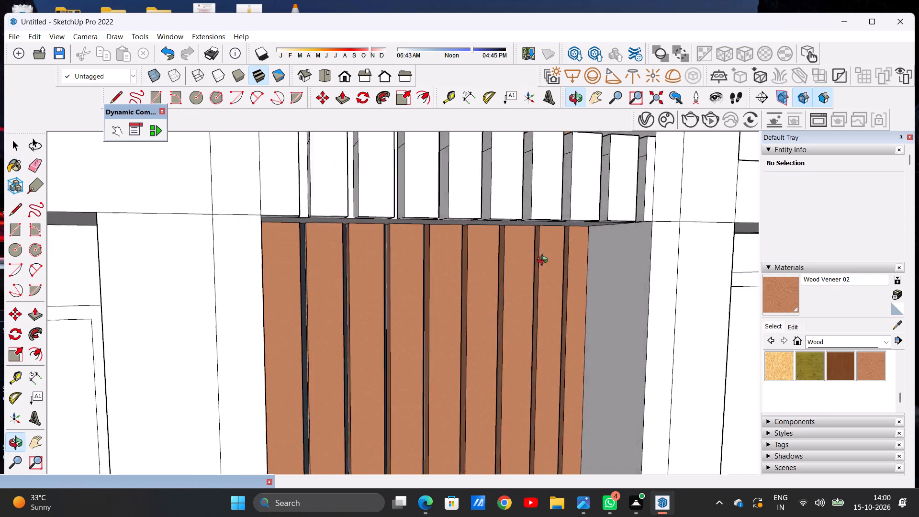
{"action": "middle_click_drag", "start_coordinate": [544, 261], "coordinate": [578, 263]}
{"action": "scroll", "coordinate": [425, 289], "scroll_direction": "up", "scroll_amount": 7}
{"action": "scroll", "coordinate": [306, 280], "scroll_direction": "down", "scroll_amount": 16}
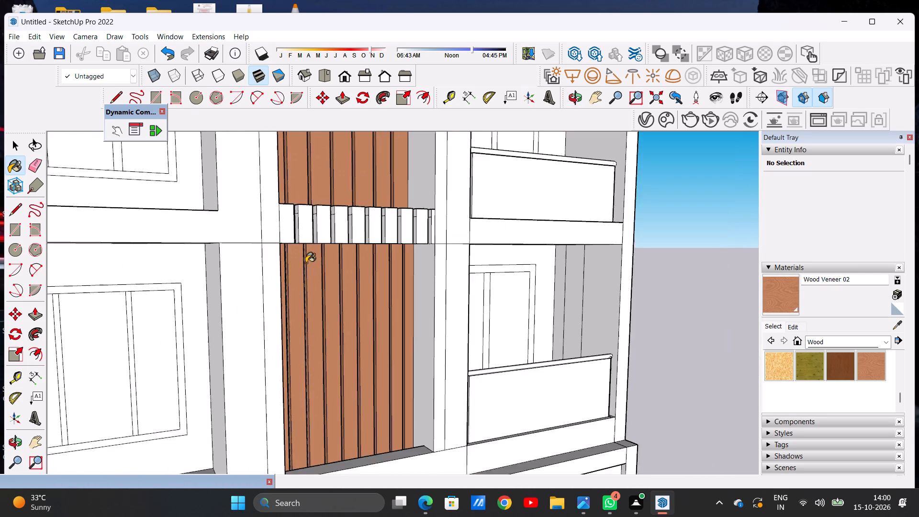
{"action": "scroll", "coordinate": [306, 263], "scroll_direction": "down", "scroll_amount": 7}
{"action": "middle_click_drag", "start_coordinate": [335, 280], "coordinate": [263, 269]}
{"action": "scroll", "coordinate": [360, 282], "scroll_direction": "up", "scroll_amount": 8}
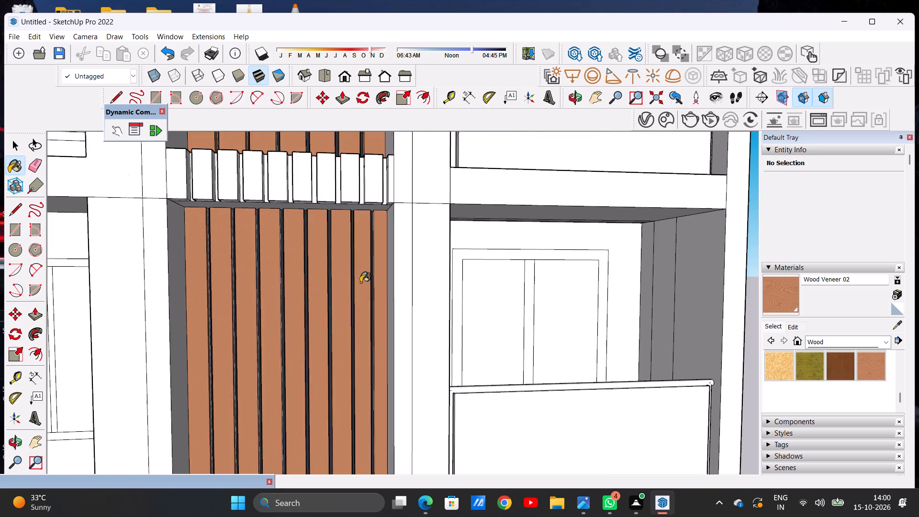
{"action": "scroll", "coordinate": [360, 283], "scroll_direction": "down", "scroll_amount": 11}
{"action": "scroll", "coordinate": [351, 311], "scroll_direction": "down", "scroll_amount": 18}
{"action": "scroll", "coordinate": [344, 237], "scroll_direction": "up", "scroll_amount": 7}
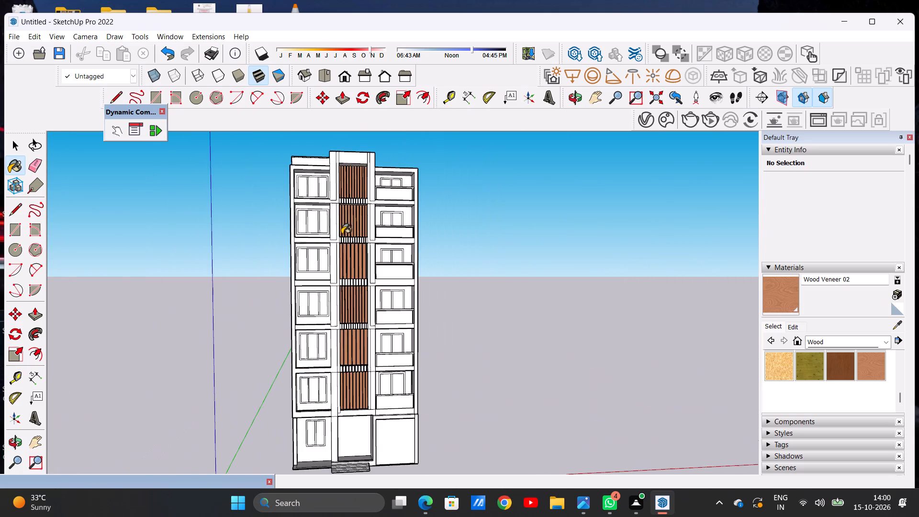
{"action": "scroll", "coordinate": [354, 190], "scroll_direction": "up", "scroll_amount": 4}
{"action": "key", "text": "space"}
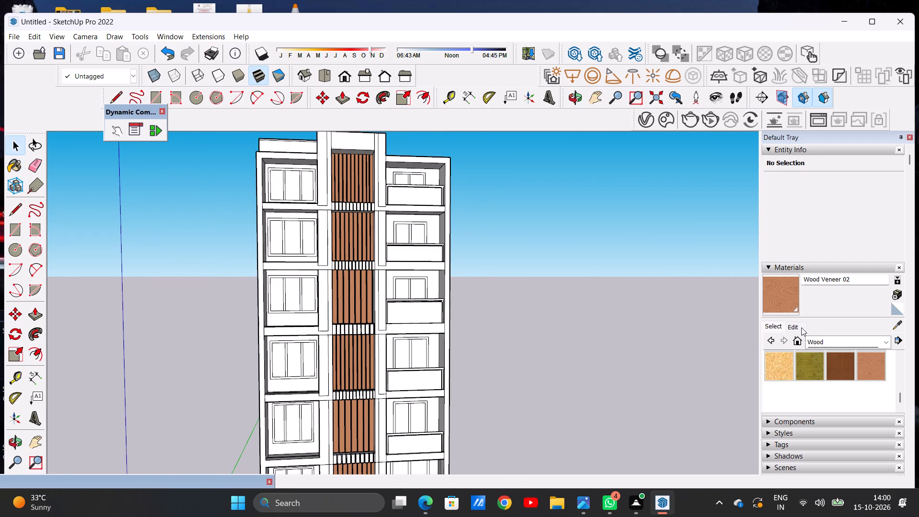
Paint the front faces of the first three short slats from the left, between two upper central panels, with Formica Laminate Light from Synthetic Surfaces.
{"action": "scroll", "coordinate": [805, 365], "scroll_direction": "up", "scroll_amount": 2}
{"action": "left_click", "coordinate": [827, 343]}
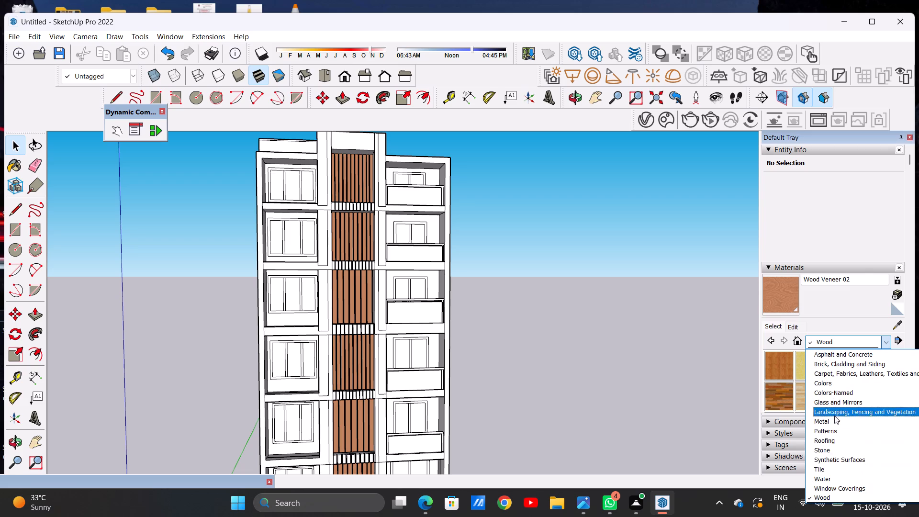
{"action": "left_click", "coordinate": [834, 458]}
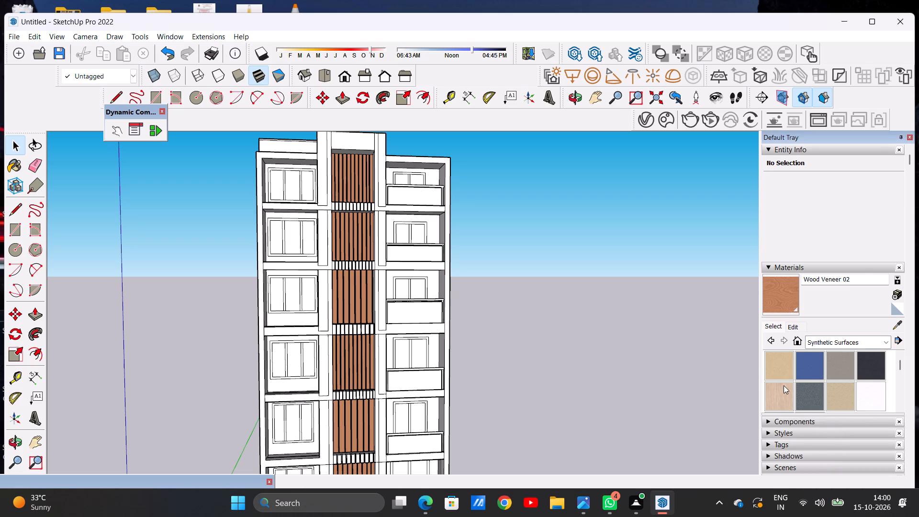
{"action": "left_click", "coordinate": [773, 391]}
{"action": "scroll", "coordinate": [352, 140], "scroll_direction": "up", "scroll_amount": 6}
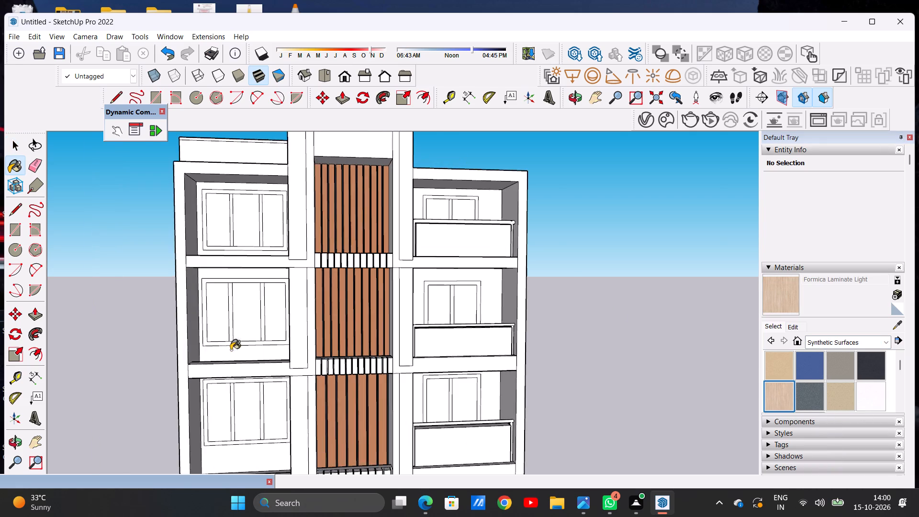
{"action": "scroll", "coordinate": [238, 356], "scroll_direction": "up", "scroll_amount": 5}
{"action": "scroll", "coordinate": [431, 246], "scroll_direction": "up", "scroll_amount": 1}
{"action": "middle_click_drag", "start_coordinate": [431, 246], "coordinate": [415, 363]}
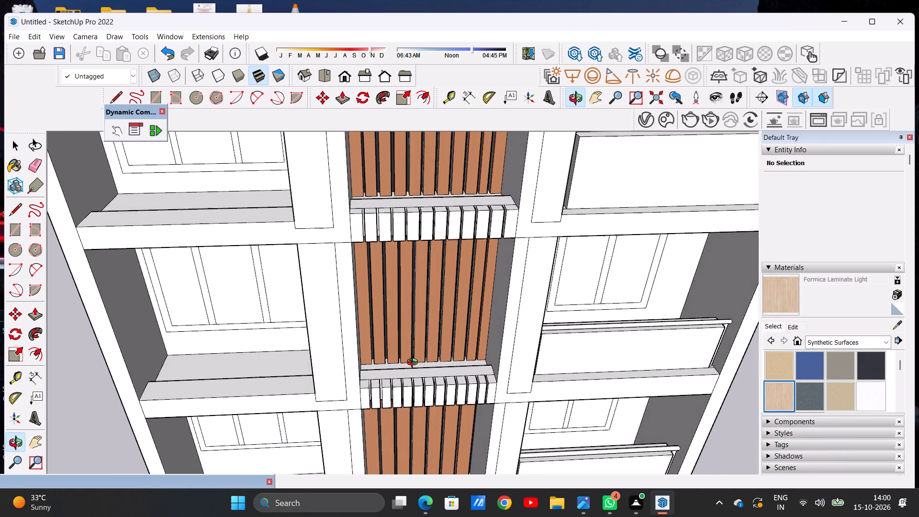
{"action": "middle_click_drag", "start_coordinate": [415, 363], "coordinate": [415, 303]}
{"action": "middle_click", "coordinate": [415, 302]}
{"action": "scroll", "coordinate": [357, 203], "scroll_direction": "up", "scroll_amount": 13}
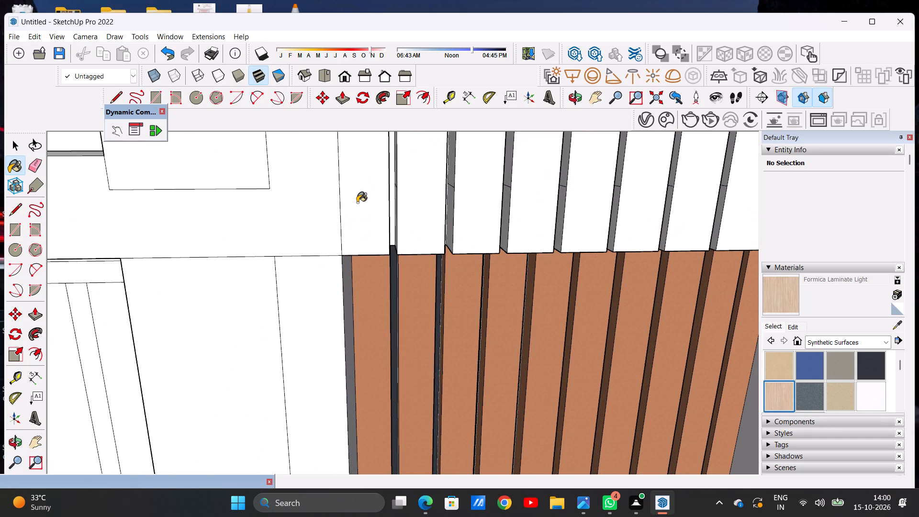
{"action": "scroll", "coordinate": [357, 202], "scroll_direction": "up", "scroll_amount": 1}
{"action": "left_click", "coordinate": [373, 197]}
{"action": "left_click", "coordinate": [425, 200]}
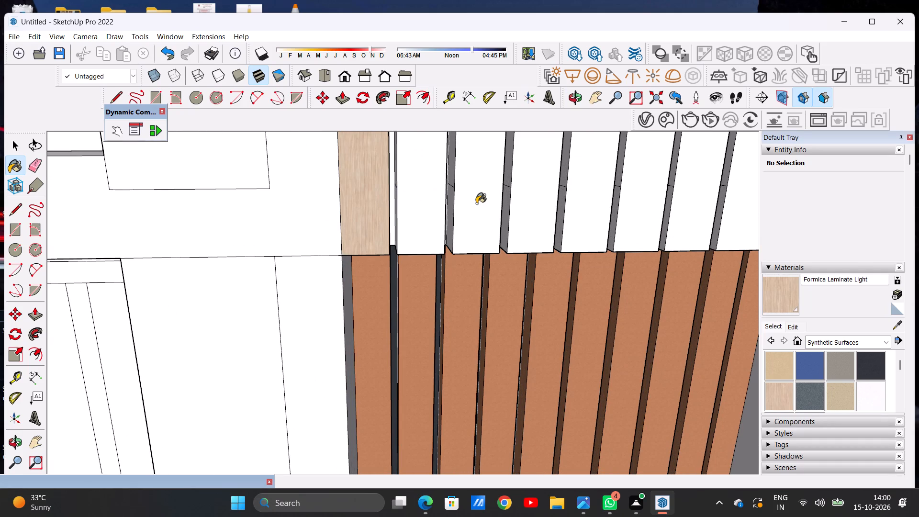
{"action": "left_click", "coordinate": [476, 203]}
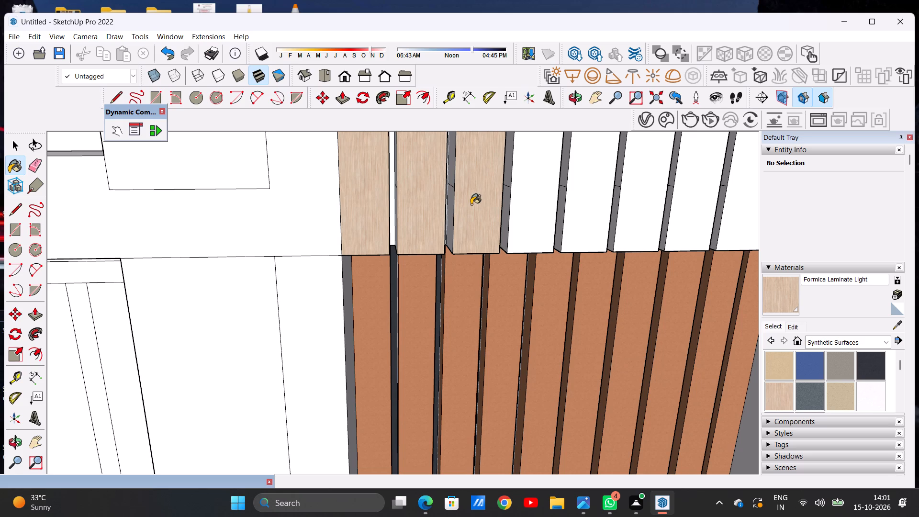
Paint the front faces of the fourth to seventh slats from the left in the short slat band with Formica Laminate Light.
{"action": "scroll", "coordinate": [423, 219], "scroll_direction": "down", "scroll_amount": 16}
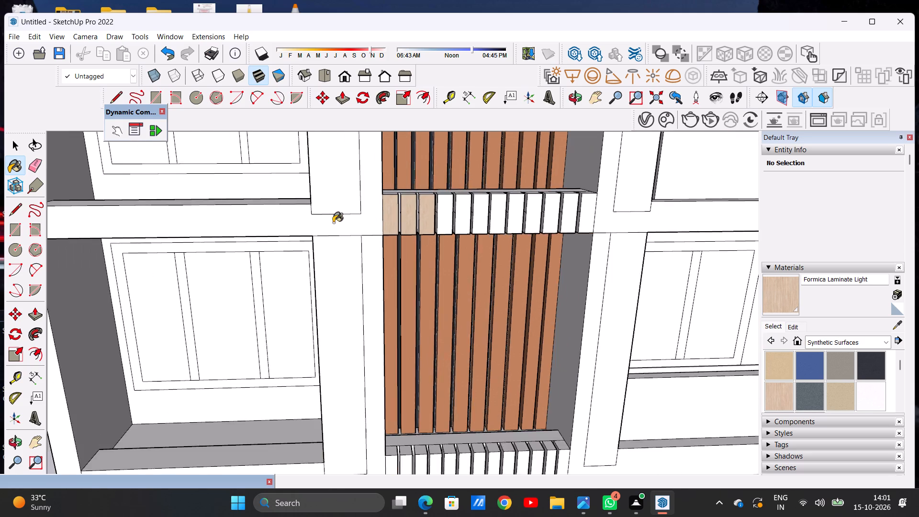
{"action": "scroll", "coordinate": [333, 223], "scroll_direction": "down", "scroll_amount": 10}
{"action": "scroll", "coordinate": [383, 224], "scroll_direction": "up", "scroll_amount": 18}
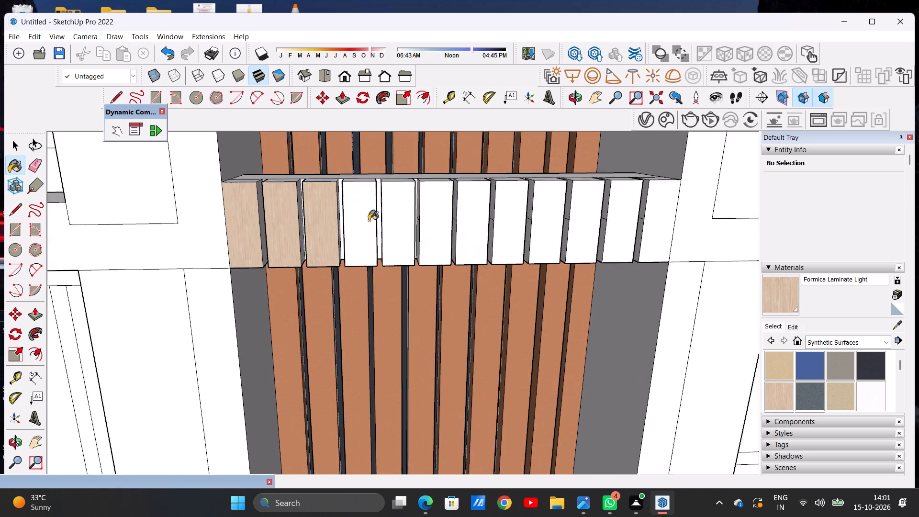
{"action": "scroll", "coordinate": [369, 221], "scroll_direction": "up", "scroll_amount": 2}
{"action": "left_click", "coordinate": [359, 219]}
{"action": "left_click", "coordinate": [395, 213]}
{"action": "left_click", "coordinate": [443, 205]}
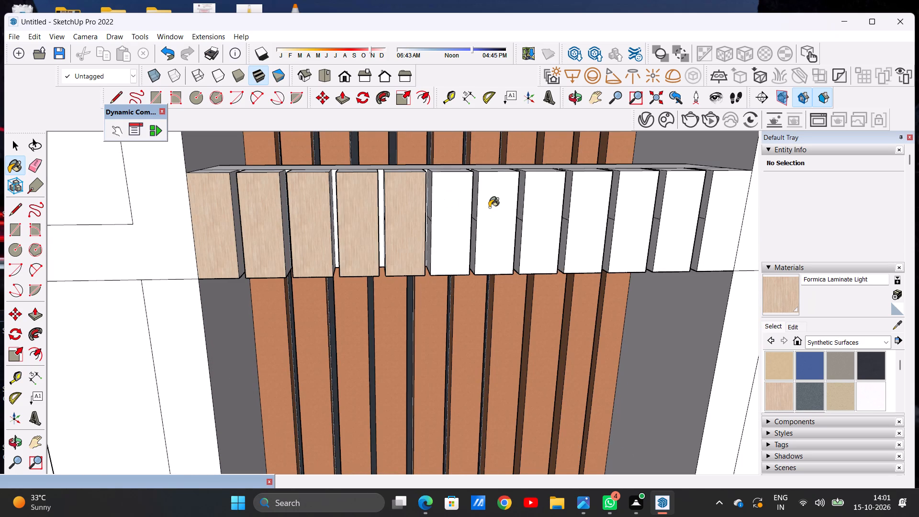
{"action": "left_click", "coordinate": [489, 207]}
Paint the front faces of the eighth to twelfth slats from the left in the short slat band with Formica Laminate Light.
{"action": "scroll", "coordinate": [426, 212], "scroll_direction": "down", "scroll_amount": 5}
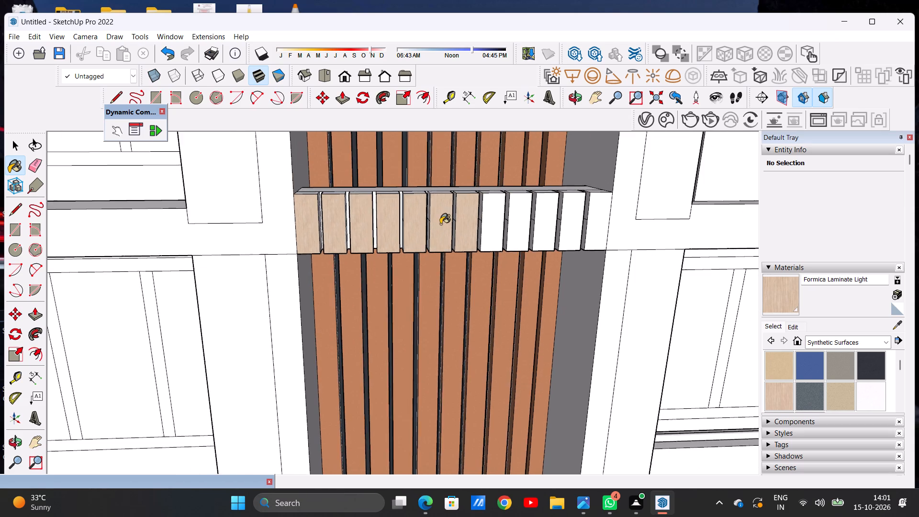
{"action": "scroll", "coordinate": [440, 224], "scroll_direction": "down", "scroll_amount": 2}
{"action": "middle_click_drag", "start_coordinate": [485, 230], "coordinate": [427, 193]}
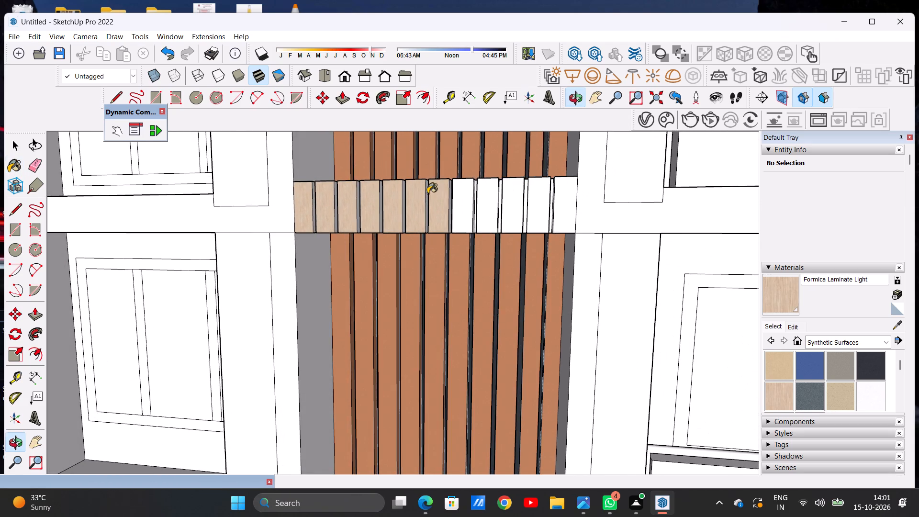
{"action": "scroll", "coordinate": [460, 199], "scroll_direction": "up", "scroll_amount": 13}
{"action": "left_click", "coordinate": [454, 203]}
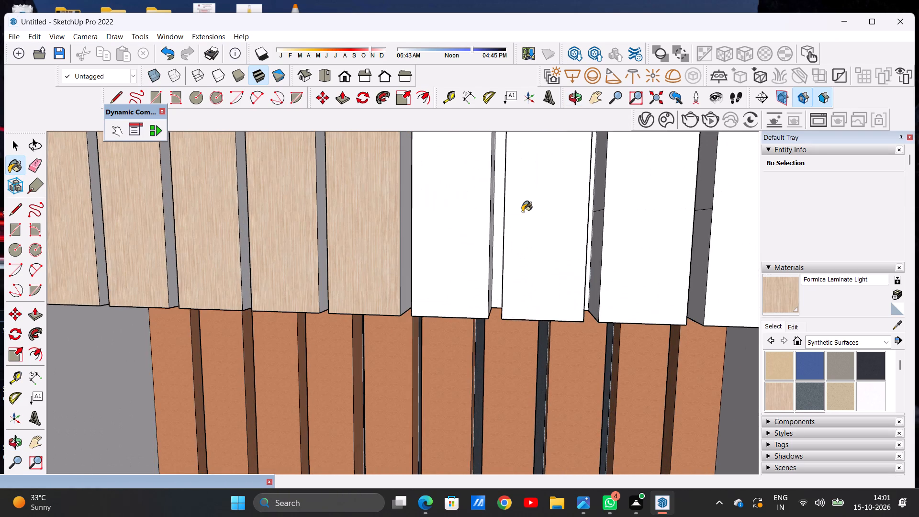
{"action": "left_click", "coordinate": [526, 212]}
{"action": "scroll", "coordinate": [489, 227], "scroll_direction": "down", "scroll_amount": 16}
{"action": "scroll", "coordinate": [528, 220], "scroll_direction": "up", "scroll_amount": 6}
{"action": "left_click", "coordinate": [530, 220]}
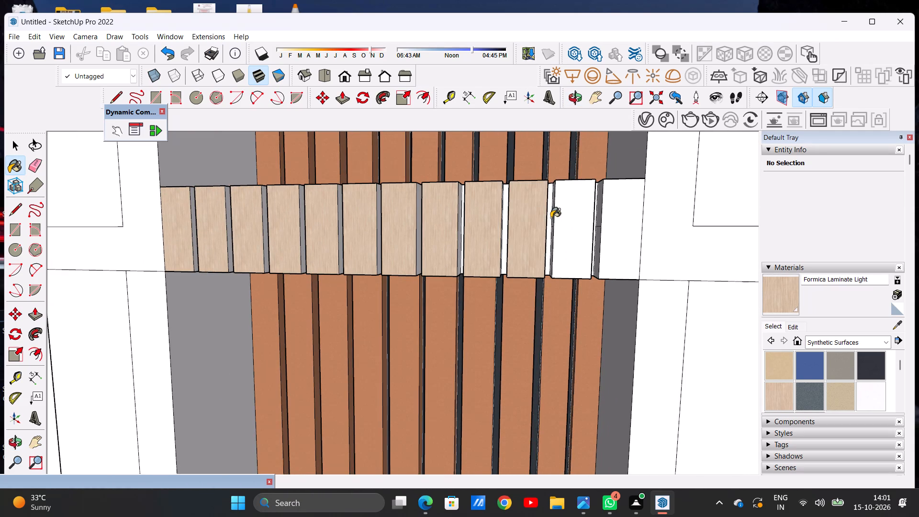
{"action": "left_click", "coordinate": [555, 218]}
{"action": "left_click", "coordinate": [639, 225]}
{"action": "left_click", "coordinate": [567, 232]}
Paint the top faces of the first four slats from the left in the short slat band with Formica Laminate Light.
{"action": "scroll", "coordinate": [566, 225], "scroll_direction": "down", "scroll_amount": 8}
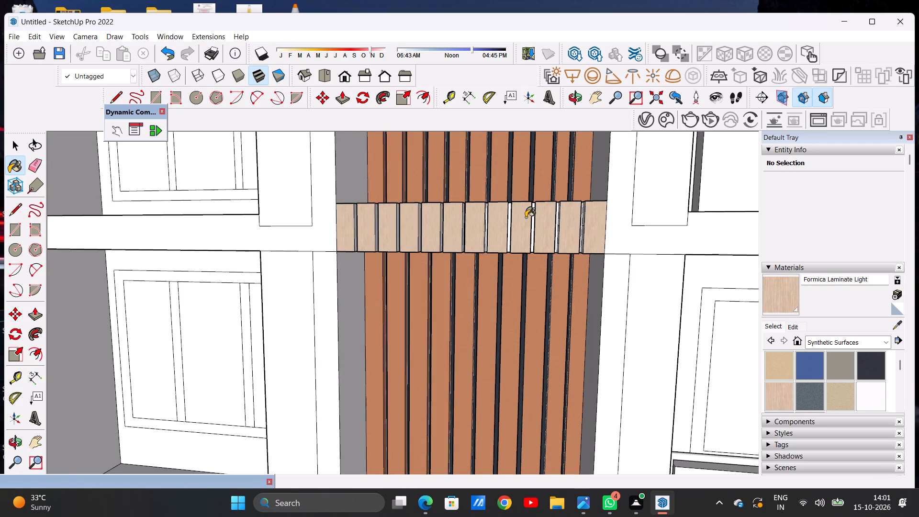
{"action": "middle_click_drag", "start_coordinate": [496, 211], "coordinate": [453, 330]}
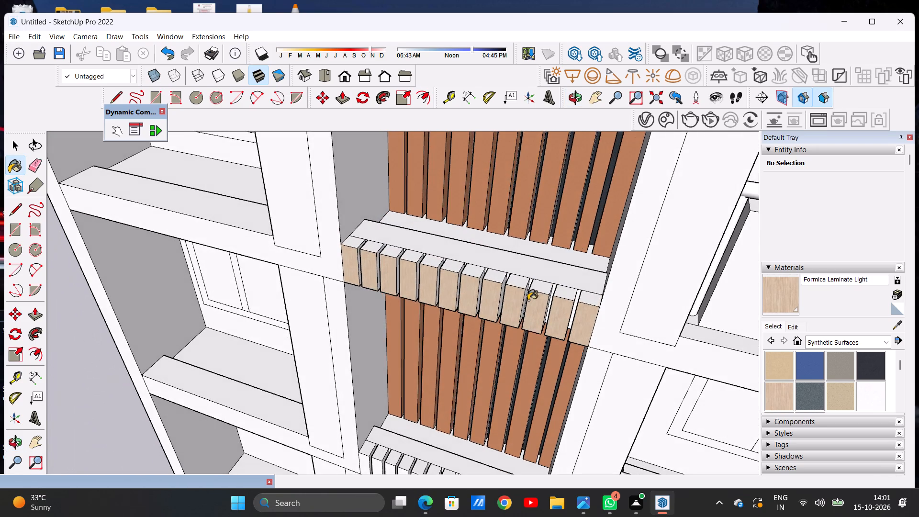
{"action": "scroll", "coordinate": [528, 300], "scroll_direction": "up", "scroll_amount": 7}
{"action": "scroll", "coordinate": [201, 177], "scroll_direction": "up", "scroll_amount": 7}
{"action": "left_click", "coordinate": [204, 204]}
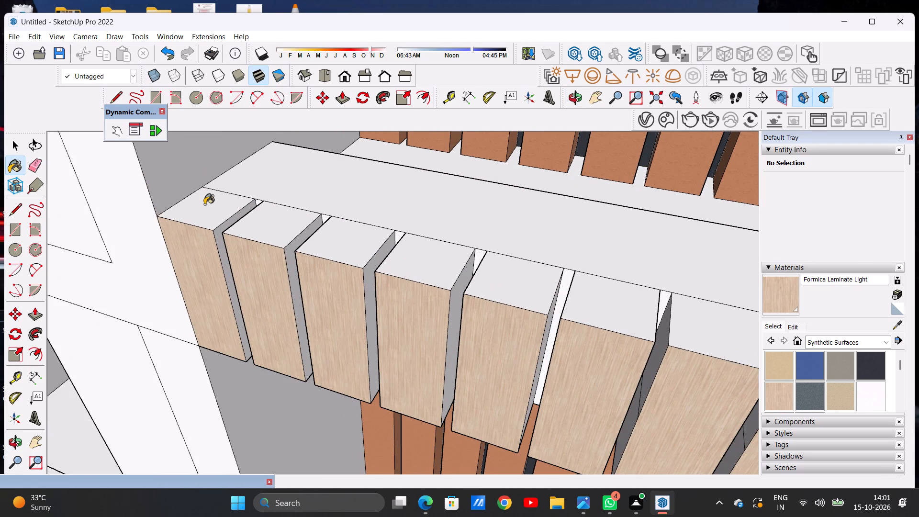
{"action": "left_click", "coordinate": [278, 230]}
{"action": "left_click", "coordinate": [337, 250]}
{"action": "left_click", "coordinate": [413, 267]}
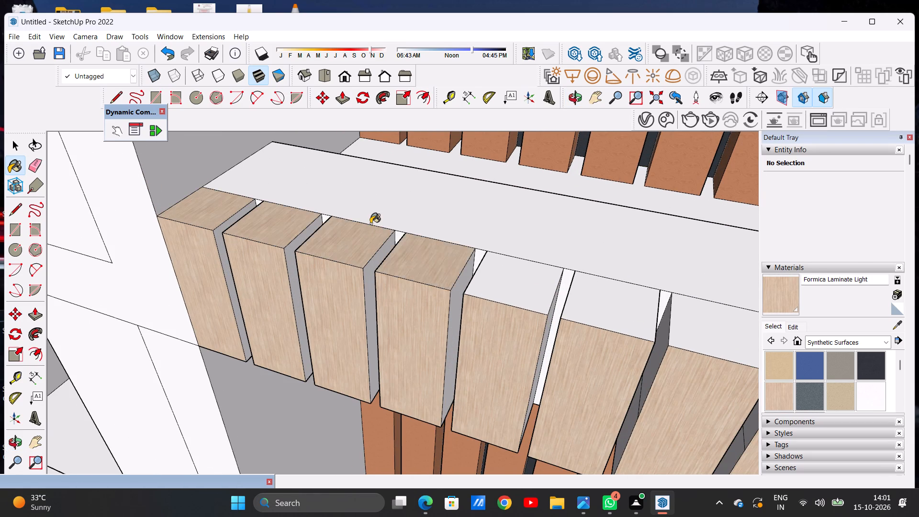
Paint the top faces of the fifth to eighth slats from the left in the short slat band with Formica Laminate Light.
{"action": "scroll", "coordinate": [369, 223], "scroll_direction": "down", "scroll_amount": 12}
{"action": "scroll", "coordinate": [404, 241], "scroll_direction": "up", "scroll_amount": 15}
{"action": "left_click", "coordinate": [426, 243]}
{"action": "left_click", "coordinate": [516, 272]}
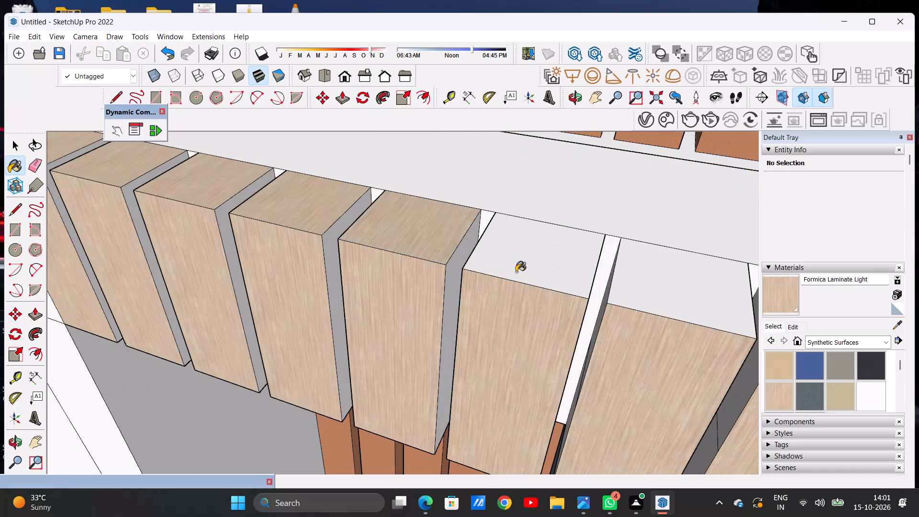
{"action": "scroll", "coordinate": [468, 247], "scroll_direction": "down", "scroll_amount": 8}
{"action": "scroll", "coordinate": [623, 272], "scroll_direction": "up", "scroll_amount": 7}
{"action": "left_click", "coordinate": [544, 268]}
{"action": "left_click", "coordinate": [605, 276]}
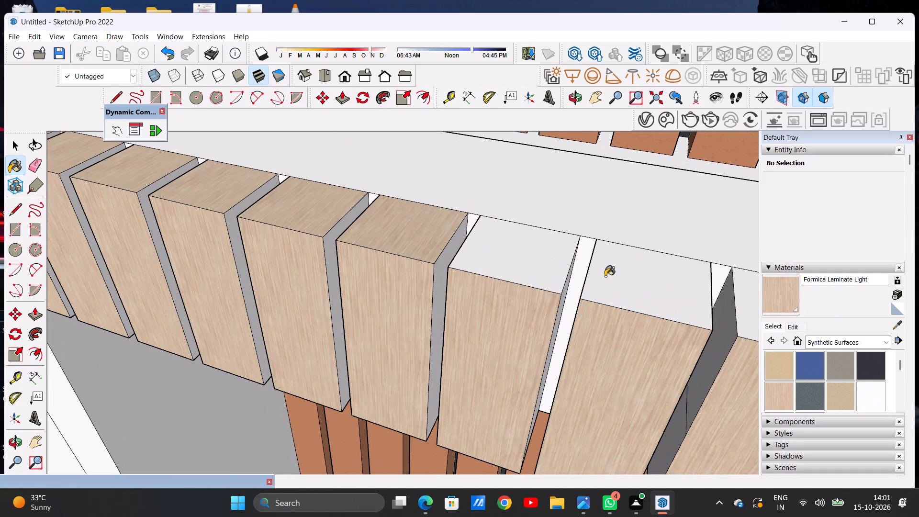
Paint the top faces of the last four slats in the short slat band with Formica Laminate Light.
{"action": "scroll", "coordinate": [519, 257], "scroll_direction": "down", "scroll_amount": 18}
{"action": "scroll", "coordinate": [600, 270], "scroll_direction": "up", "scroll_amount": 16}
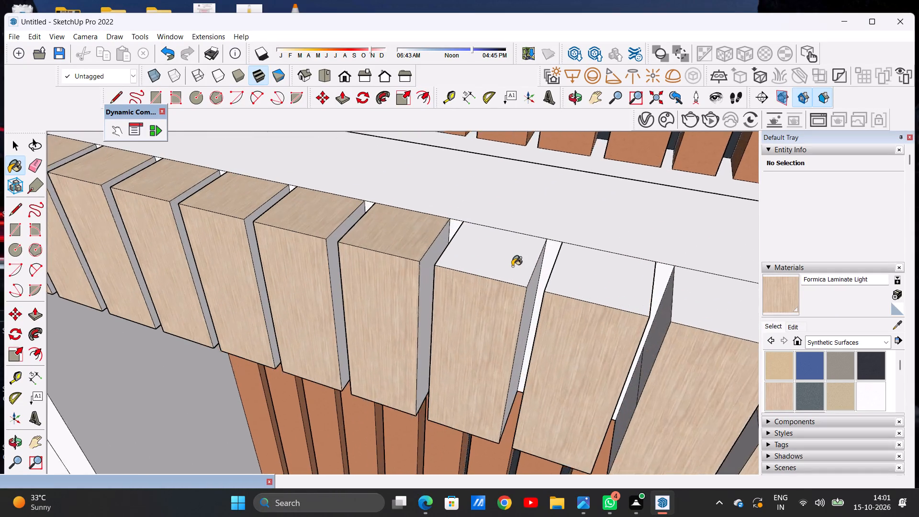
{"action": "scroll", "coordinate": [512, 266], "scroll_direction": "up", "scroll_amount": 2}
{"action": "left_click", "coordinate": [490, 255]}
{"action": "left_click", "coordinate": [616, 277]}
{"action": "scroll", "coordinate": [511, 254], "scroll_direction": "down", "scroll_amount": 14}
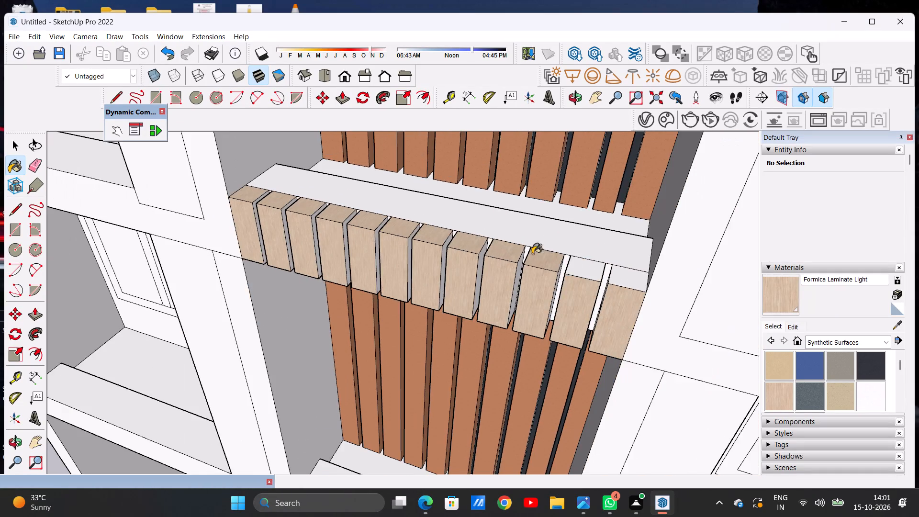
{"action": "scroll", "coordinate": [645, 275], "scroll_direction": "up", "scroll_amount": 13}
{"action": "left_click", "coordinate": [565, 276]}
{"action": "left_click", "coordinate": [504, 267]}
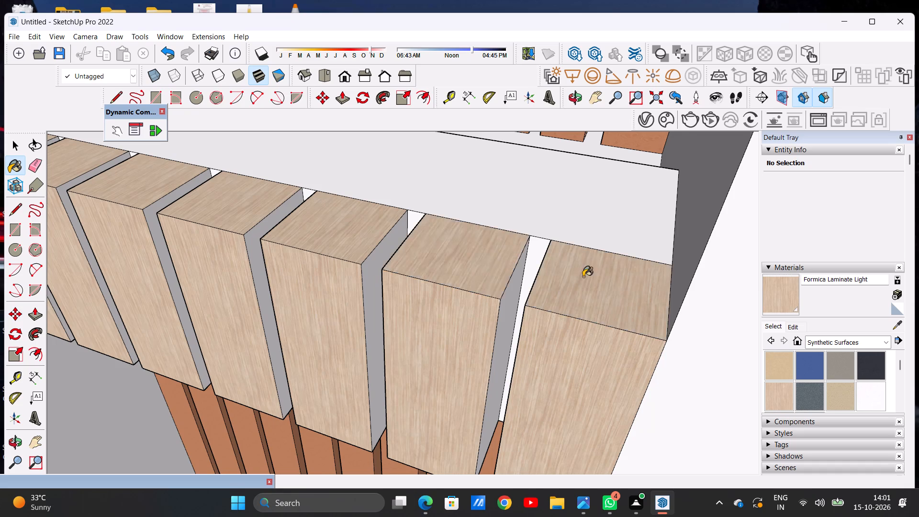
Paint the right side faces of the eleventh, tenth and ninth slats from the left in the short slat band with Formica Laminate Light.
{"action": "scroll", "coordinate": [597, 280], "scroll_direction": "down", "scroll_amount": 16}
{"action": "middle_click_drag", "start_coordinate": [549, 295], "coordinate": [483, 208]}
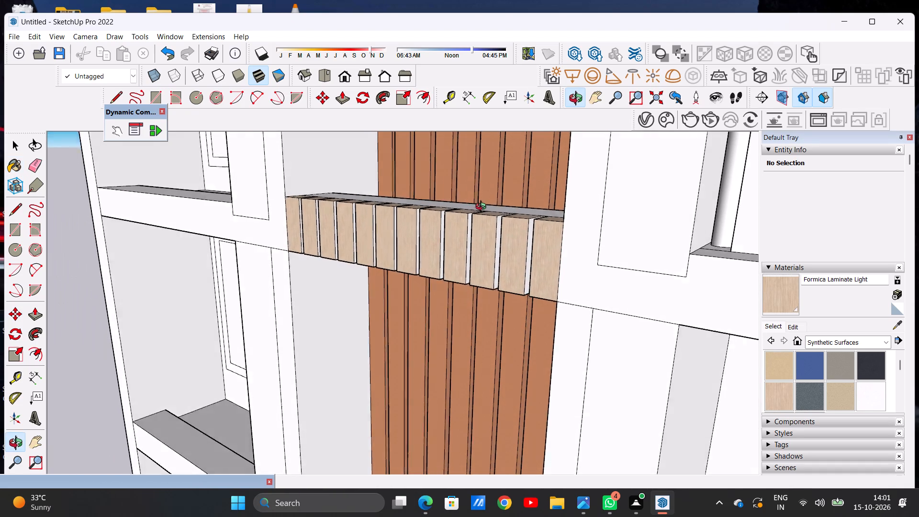
{"action": "middle_click_drag", "start_coordinate": [483, 208], "coordinate": [481, 205]}
{"action": "scroll", "coordinate": [526, 245], "scroll_direction": "up", "scroll_amount": 19}
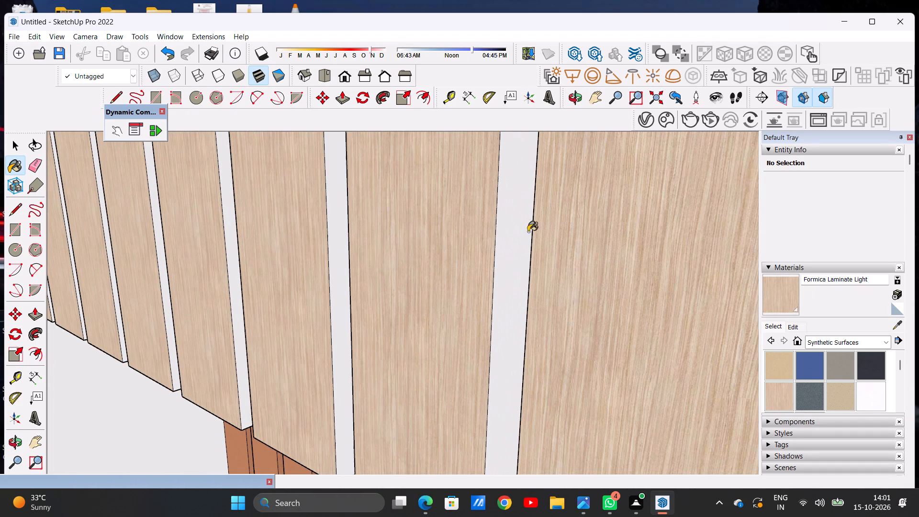
{"action": "left_click", "coordinate": [507, 244]}
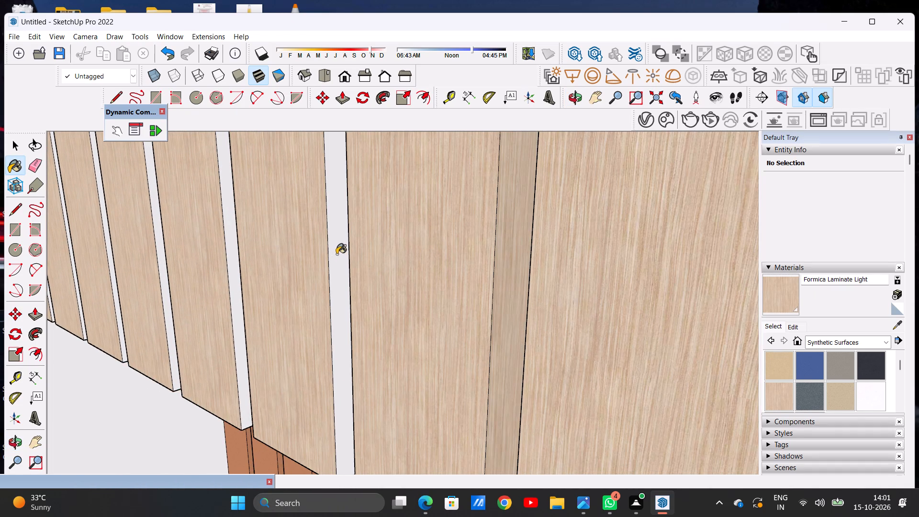
{"action": "left_click", "coordinate": [337, 254]}
{"action": "scroll", "coordinate": [428, 276], "scroll_direction": "down", "scroll_amount": 20}
{"action": "scroll", "coordinate": [437, 224], "scroll_direction": "up", "scroll_amount": 4}
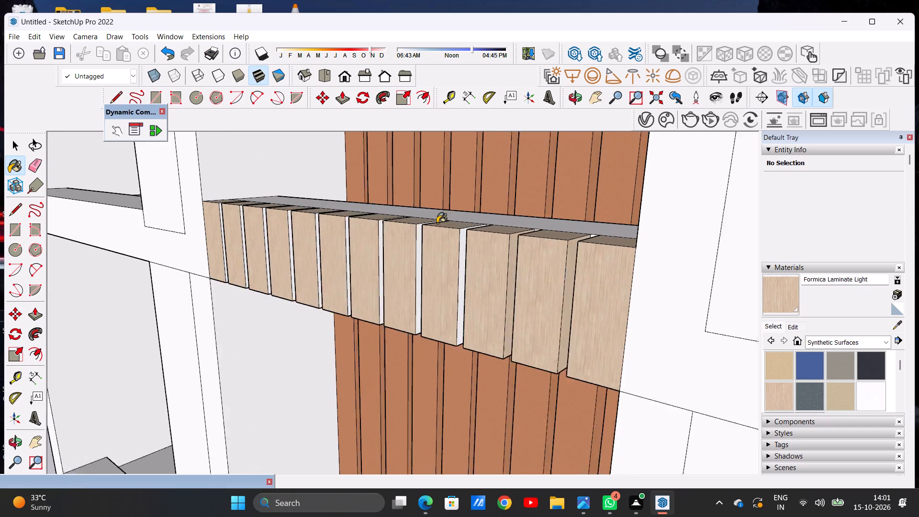
{"action": "scroll", "coordinate": [437, 223], "scroll_direction": "up", "scroll_amount": 16}
{"action": "left_click", "coordinate": [481, 231]}
Paint the right side faces of the eighth, seventh and sixth slats from the left in the short slat band with Formica Laminate Light.
{"action": "scroll", "coordinate": [481, 231], "scroll_direction": "down", "scroll_amount": 5}
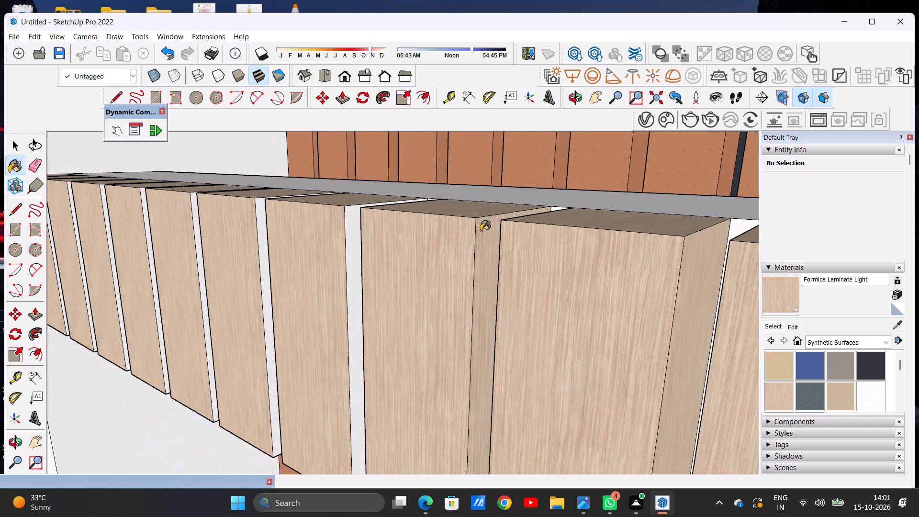
{"action": "scroll", "coordinate": [367, 215], "scroll_direction": "up", "scroll_amount": 14}
{"action": "left_click", "coordinate": [332, 214]}
{"action": "scroll", "coordinate": [415, 224], "scroll_direction": "down", "scroll_amount": 4}
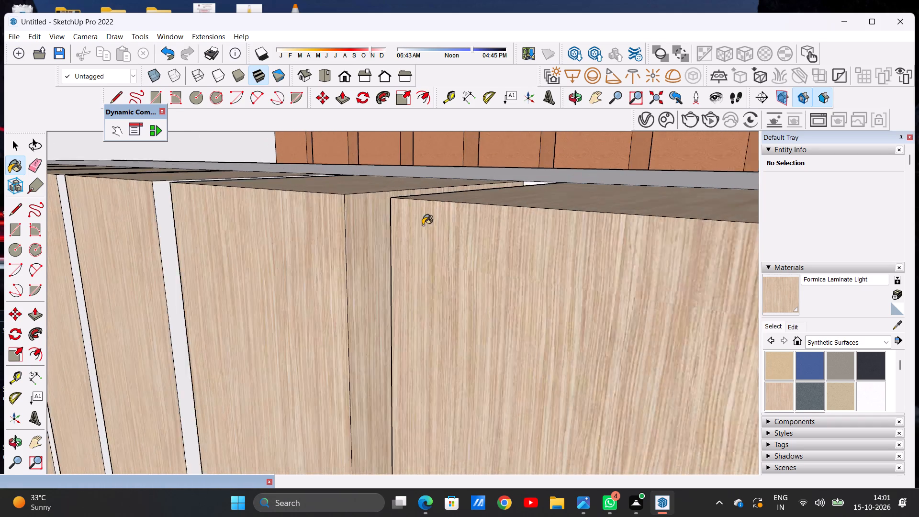
{"action": "scroll", "coordinate": [423, 225], "scroll_direction": "down", "scroll_amount": 16}
{"action": "scroll", "coordinate": [359, 215], "scroll_direction": "up", "scroll_amount": 20}
{"action": "scroll", "coordinate": [359, 215], "scroll_direction": "up", "scroll_amount": 1}
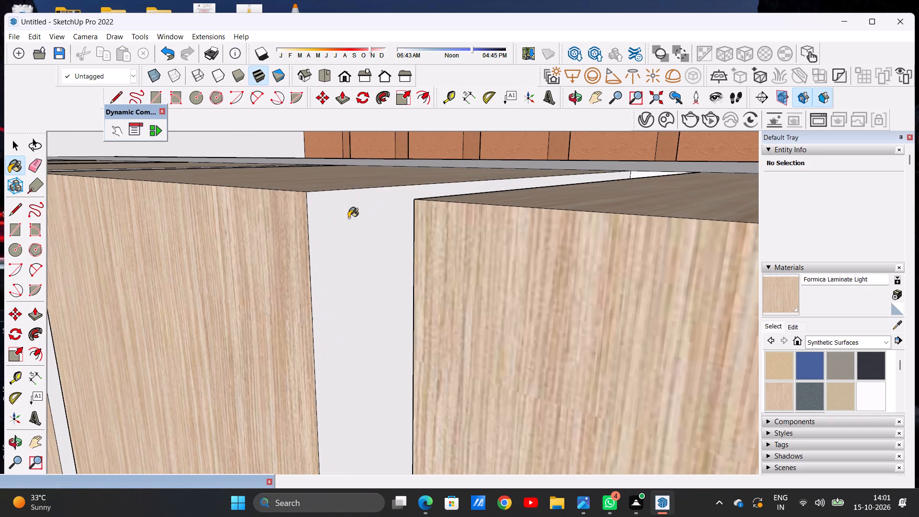
{"action": "left_click", "coordinate": [348, 218]}
{"action": "scroll", "coordinate": [479, 243], "scroll_direction": "down", "scroll_amount": 20}
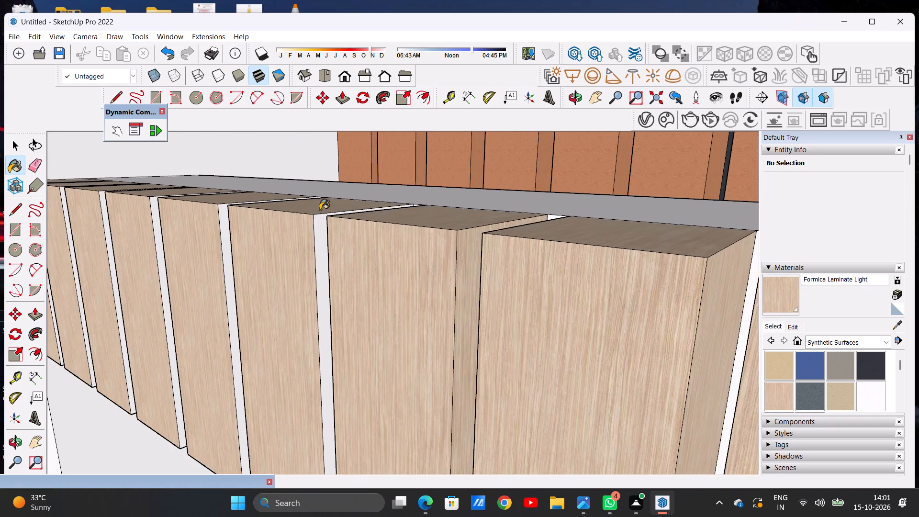
{"action": "scroll", "coordinate": [320, 210], "scroll_direction": "up", "scroll_amount": 8}
{"action": "scroll", "coordinate": [338, 241], "scroll_direction": "down", "scroll_amount": 1}
{"action": "scroll", "coordinate": [339, 241], "scroll_direction": "up", "scroll_amount": 13}
{"action": "left_click", "coordinate": [349, 238]}
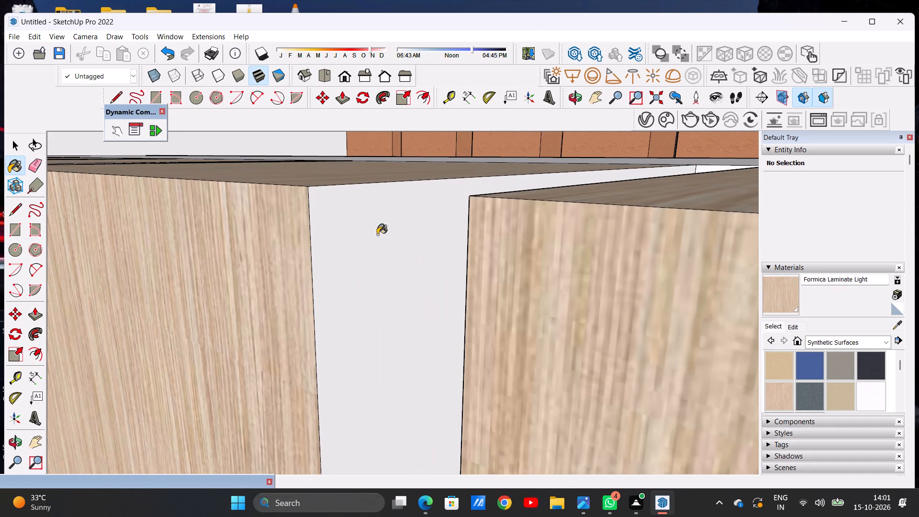
Paint the right side faces of the fifth and fourth slats from the left in the short slat band with Formica Laminate Light.
{"action": "scroll", "coordinate": [435, 237], "scroll_direction": "down", "scroll_amount": 19}
{"action": "scroll", "coordinate": [476, 226], "scroll_direction": "down", "scroll_amount": 2}
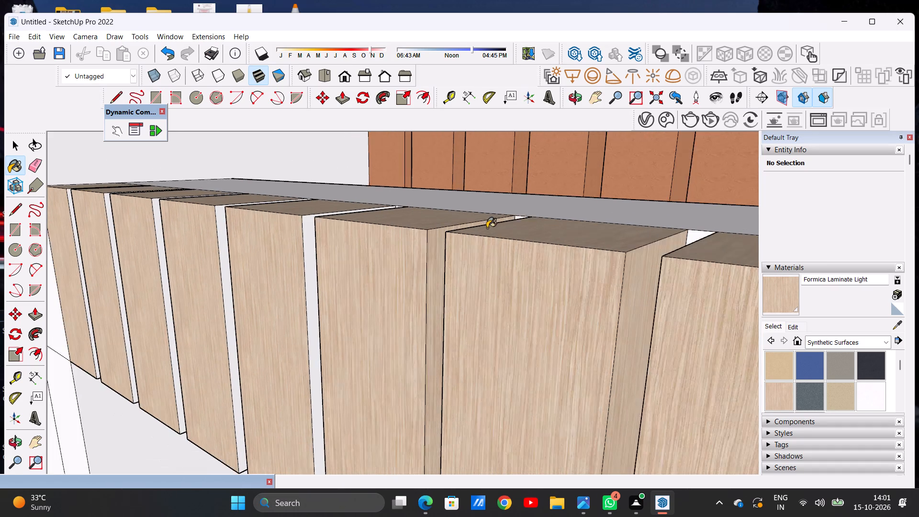
{"action": "scroll", "coordinate": [487, 228], "scroll_direction": "down", "scroll_amount": 5}
{"action": "scroll", "coordinate": [356, 213], "scroll_direction": "up", "scroll_amount": 9}
{"action": "scroll", "coordinate": [424, 237], "scroll_direction": "up", "scroll_amount": 6}
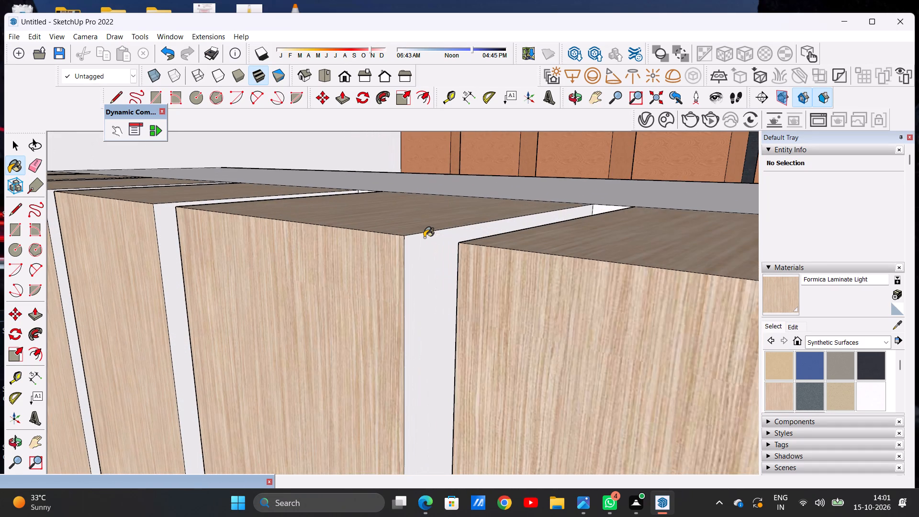
{"action": "left_click", "coordinate": [424, 237]}
{"action": "scroll", "coordinate": [426, 238], "scroll_direction": "down", "scroll_amount": 4}
{"action": "scroll", "coordinate": [166, 213], "scroll_direction": "up", "scroll_amount": 5}
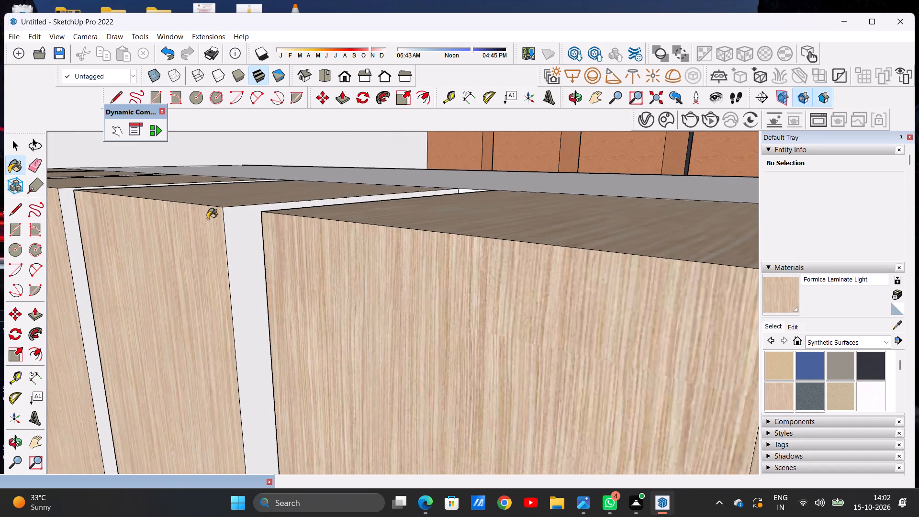
{"action": "scroll", "coordinate": [229, 216], "scroll_direction": "up", "scroll_amount": 7}
{"action": "left_click", "coordinate": [235, 215]}
Paint the right side faces of the third, second and first slats from the left in the short slat band with Formica Laminate Light.
{"action": "scroll", "coordinate": [299, 221], "scroll_direction": "down", "scroll_amount": 7}
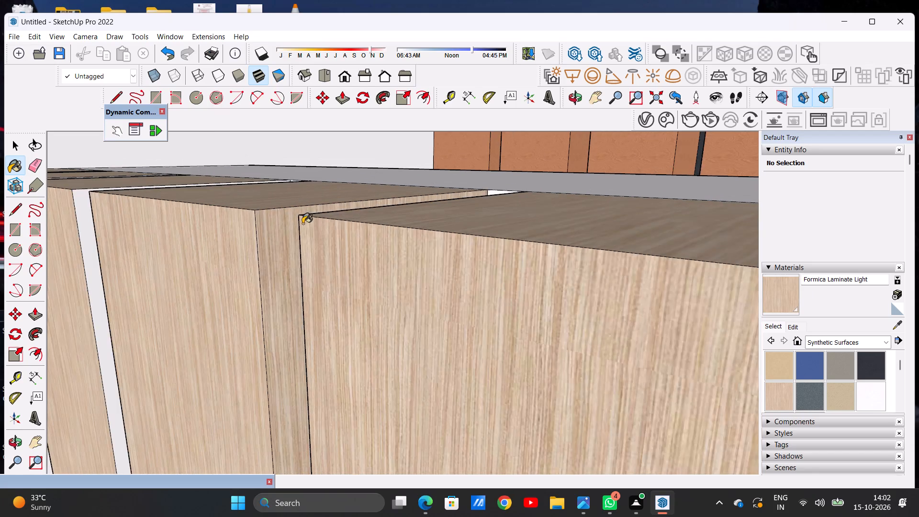
{"action": "scroll", "coordinate": [303, 224], "scroll_direction": "down", "scroll_amount": 15}
{"action": "scroll", "coordinate": [239, 211], "scroll_direction": "up", "scroll_amount": 16}
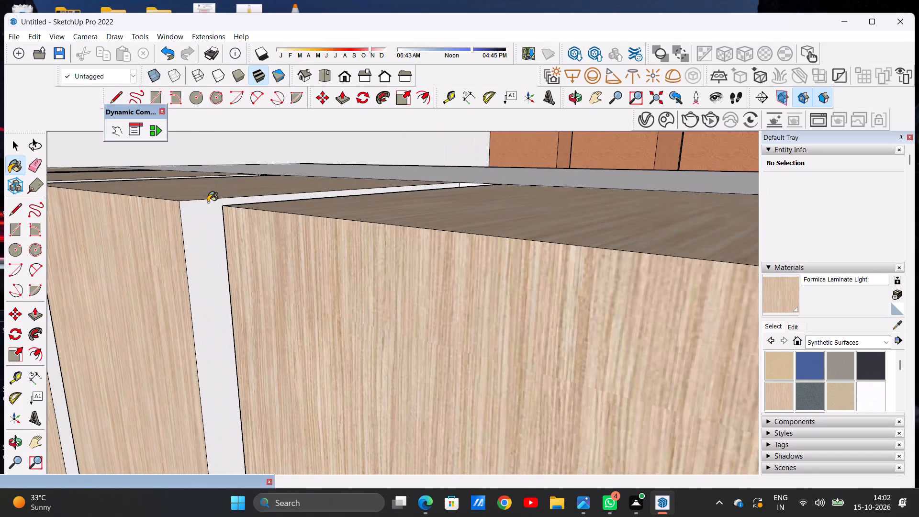
{"action": "left_click", "coordinate": [208, 202]}
{"action": "scroll", "coordinate": [310, 211], "scroll_direction": "down", "scroll_amount": 20}
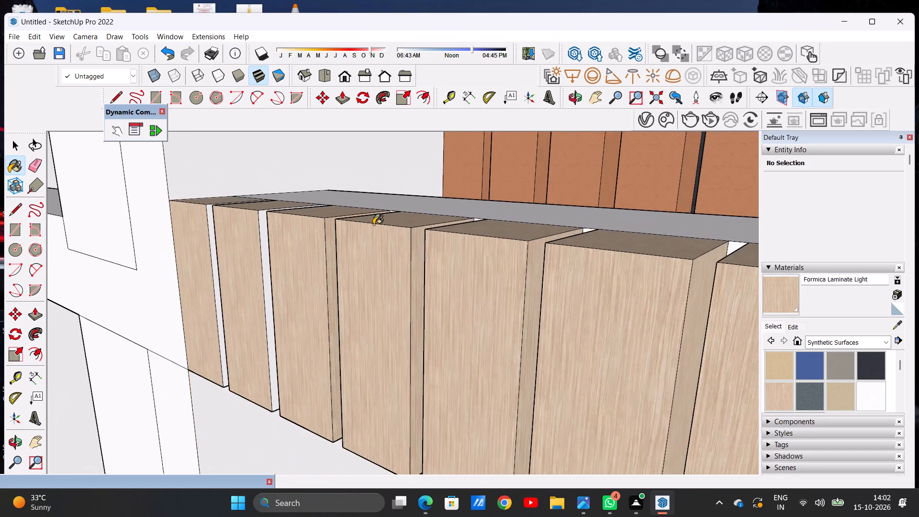
{"action": "scroll", "coordinate": [373, 225], "scroll_direction": "down", "scroll_amount": 4}
{"action": "scroll", "coordinate": [282, 227], "scroll_direction": "up", "scroll_amount": 19}
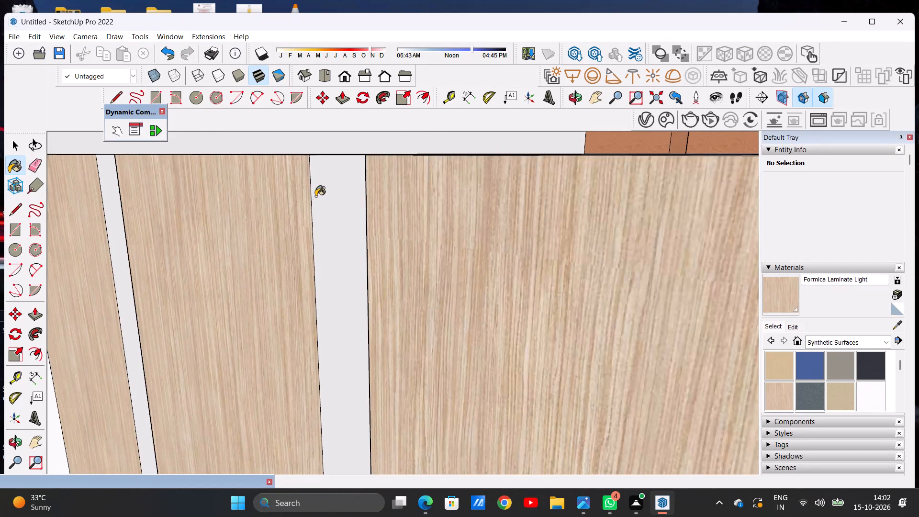
{"action": "left_click", "coordinate": [315, 196]}
{"action": "scroll", "coordinate": [330, 214], "scroll_direction": "down", "scroll_amount": 14}
{"action": "scroll", "coordinate": [264, 217], "scroll_direction": "up", "scroll_amount": 20}
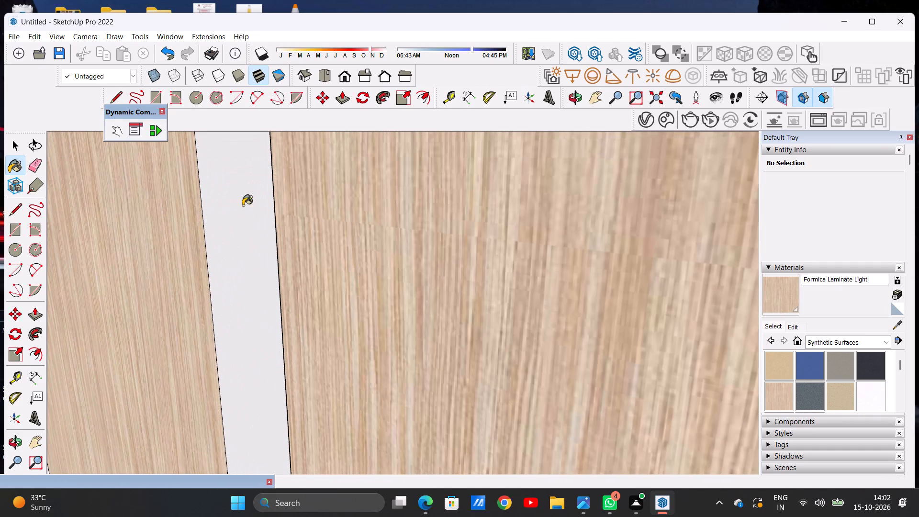
{"action": "left_click", "coordinate": [240, 204]}
Paint the upper and lower left side faces of the second slat in the short slat band with Formica Laminate Light.
{"action": "scroll", "coordinate": [293, 224], "scroll_direction": "down", "scroll_amount": 20}
{"action": "scroll", "coordinate": [293, 224], "scroll_direction": "down", "scroll_amount": 10}
{"action": "middle_click_drag", "start_coordinate": [282, 232], "coordinate": [326, 238]}
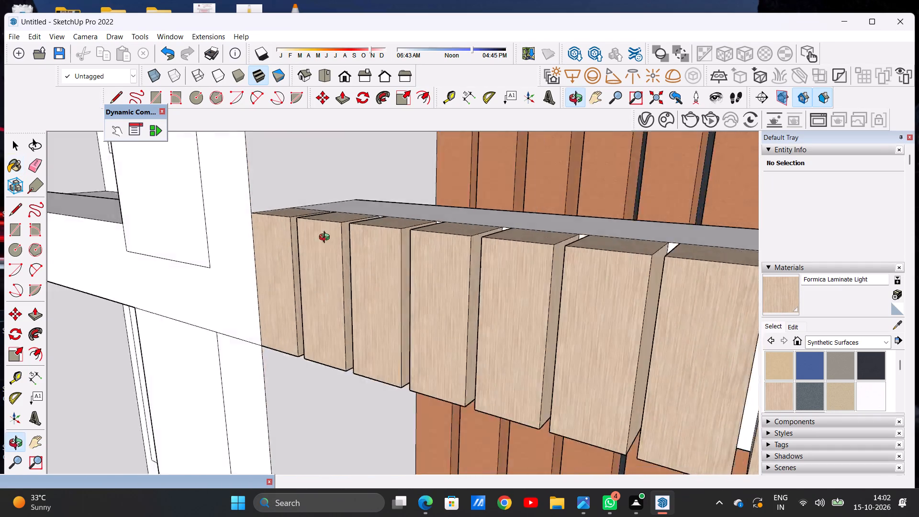
{"action": "middle_click_drag", "start_coordinate": [326, 238], "coordinate": [581, 234]}
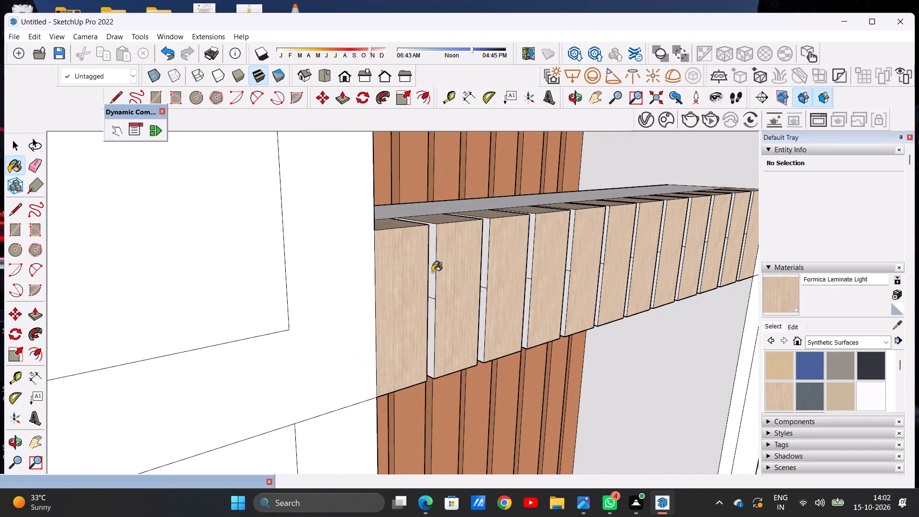
{"action": "scroll", "coordinate": [431, 270], "scroll_direction": "up", "scroll_amount": 13}
{"action": "left_click", "coordinate": [434, 262]}
{"action": "scroll", "coordinate": [413, 230], "scroll_direction": "down", "scroll_amount": 9}
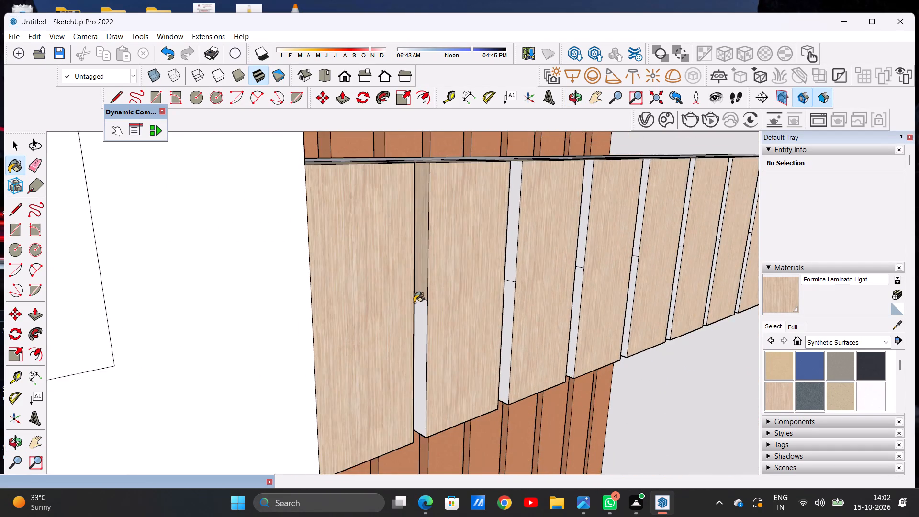
{"action": "scroll", "coordinate": [414, 303], "scroll_direction": "up", "scroll_amount": 6}
{"action": "left_click", "coordinate": [426, 314]}
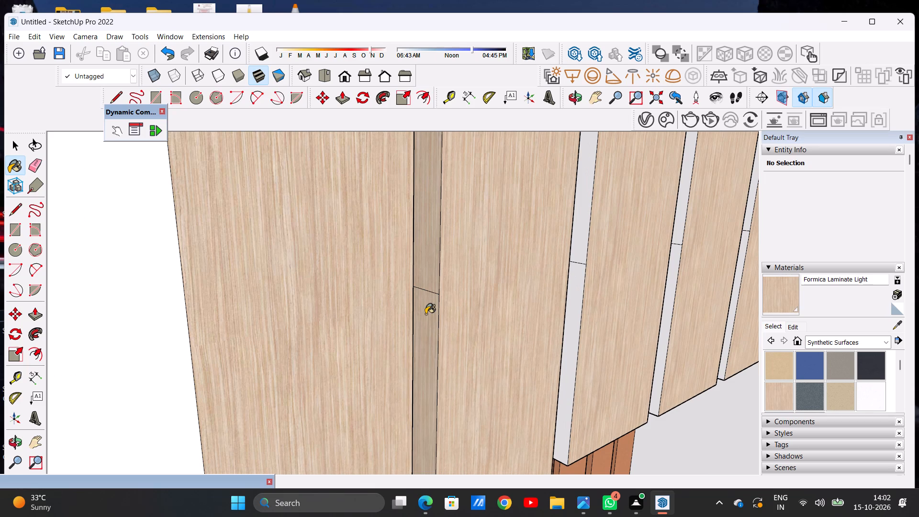
Paint the upper and lower left side faces of the third slat in the short slat band with Formica Laminate Light.
{"action": "scroll", "coordinate": [384, 307], "scroll_direction": "down", "scroll_amount": 2}
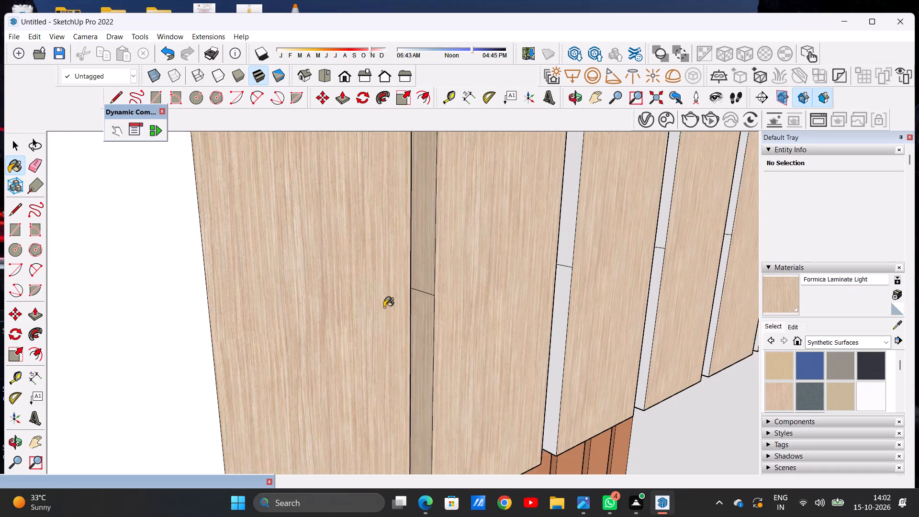
{"action": "scroll", "coordinate": [384, 307], "scroll_direction": "down", "scroll_amount": 8}
{"action": "scroll", "coordinate": [493, 196], "scroll_direction": "down", "scroll_amount": 1}
{"action": "scroll", "coordinate": [515, 189], "scroll_direction": "up", "scroll_amount": 10}
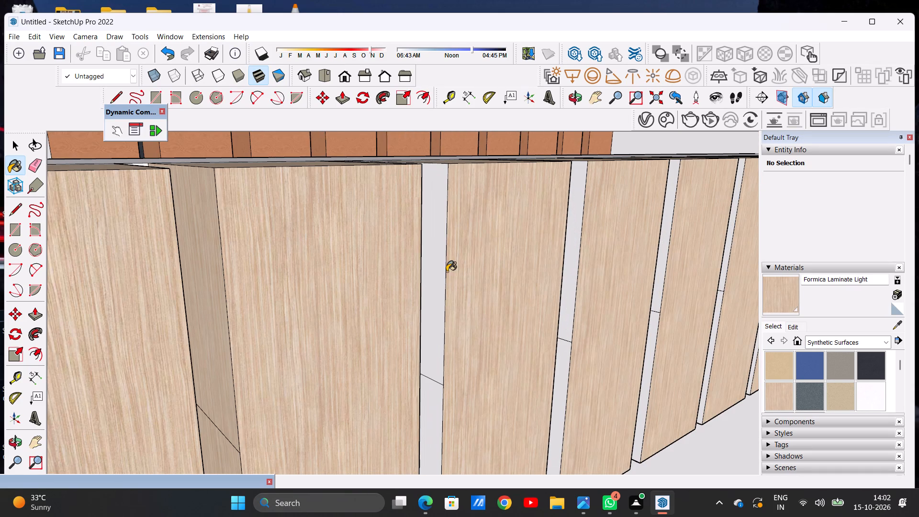
{"action": "left_click", "coordinate": [436, 271]}
{"action": "scroll", "coordinate": [434, 188], "scroll_direction": "down", "scroll_amount": 8}
{"action": "scroll", "coordinate": [434, 309], "scroll_direction": "up", "scroll_amount": 11}
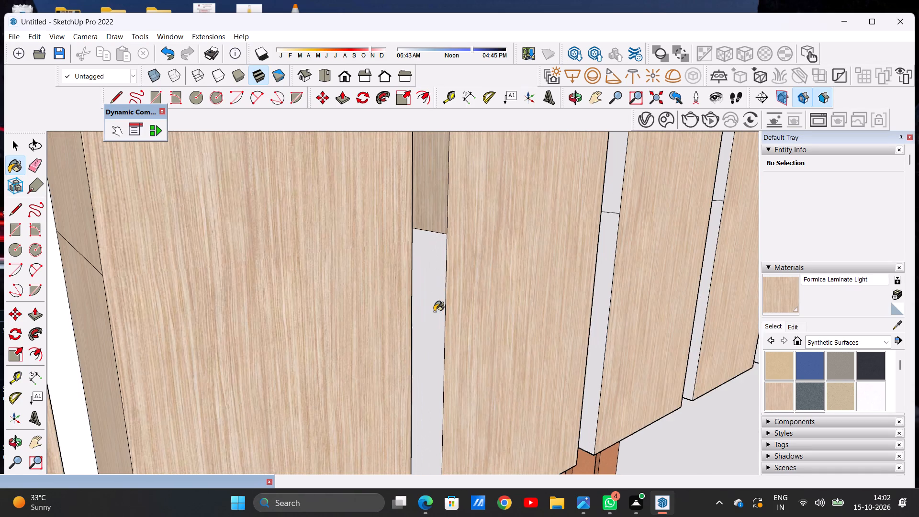
{"action": "left_click", "coordinate": [434, 310]}
Paint the upper and lower left side faces of the fourth slat in the short slat band with Formica Laminate Light.
{"action": "scroll", "coordinate": [414, 281], "scroll_direction": "down", "scroll_amount": 15}
{"action": "scroll", "coordinate": [468, 241], "scroll_direction": "up", "scroll_amount": 10}
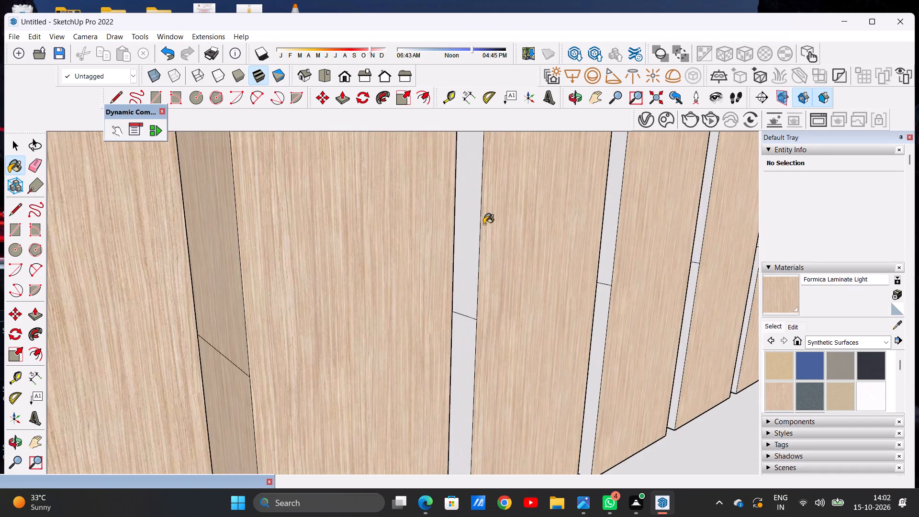
{"action": "scroll", "coordinate": [484, 224], "scroll_direction": "up", "scroll_amount": 7}
{"action": "left_click", "coordinate": [472, 227]}
{"action": "left_click", "coordinate": [453, 390]}
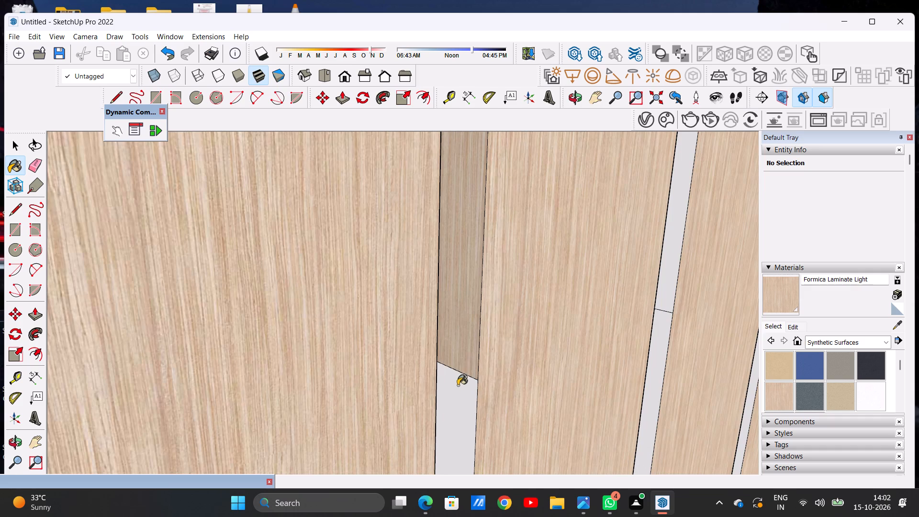
Paint the upper and lower left side faces of the fifth slat in the short slat band with Formica Laminate Light.
{"action": "scroll", "coordinate": [480, 234], "scroll_direction": "down", "scroll_amount": 17}
{"action": "scroll", "coordinate": [503, 204], "scroll_direction": "up", "scroll_amount": 1}
{"action": "scroll", "coordinate": [503, 204], "scroll_direction": "down", "scroll_amount": 2}
{"action": "scroll", "coordinate": [503, 204], "scroll_direction": "up", "scroll_amount": 10}
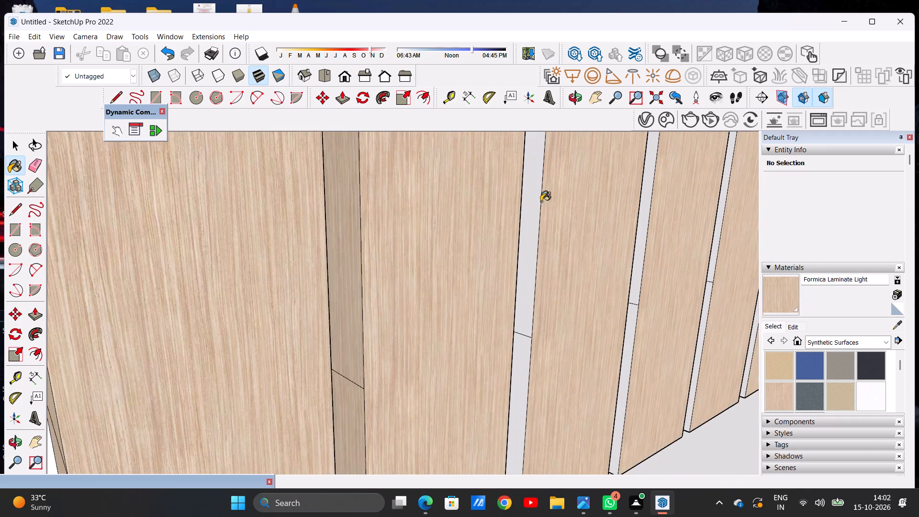
{"action": "scroll", "coordinate": [533, 208], "scroll_direction": "up", "scroll_amount": 1}
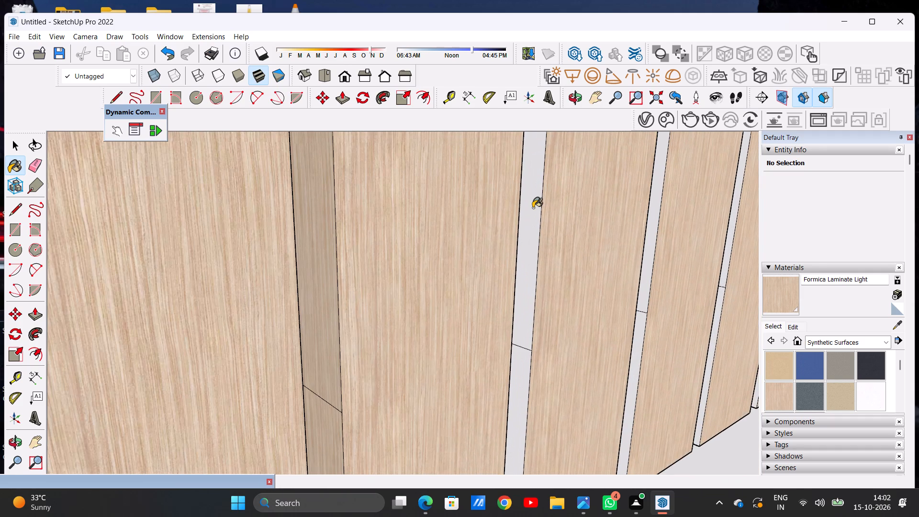
{"action": "scroll", "coordinate": [533, 208], "scroll_direction": "up", "scroll_amount": 6}
{"action": "left_click", "coordinate": [533, 208]}
{"action": "scroll", "coordinate": [548, 191], "scroll_direction": "down", "scroll_amount": 8}
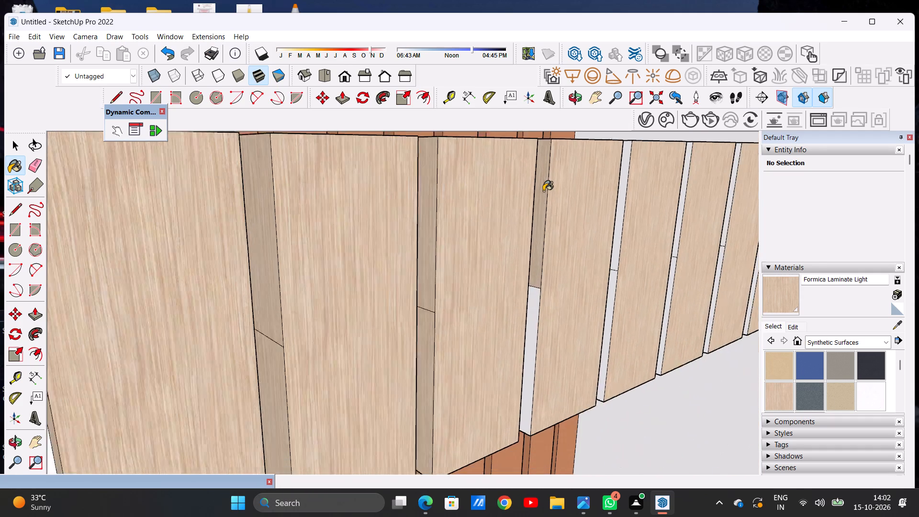
{"action": "scroll", "coordinate": [543, 191], "scroll_direction": "down", "scroll_amount": 7}
{"action": "scroll", "coordinate": [528, 309], "scroll_direction": "up", "scroll_amount": 12}
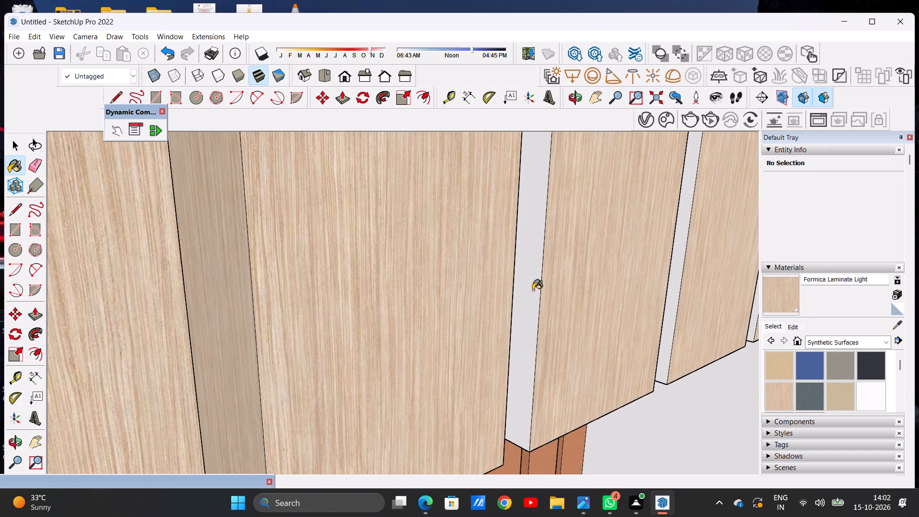
{"action": "left_click", "coordinate": [533, 290]}
Paint the upper and lower left side faces of the sixth slat in the short slat band with Formica Laminate Light.
{"action": "scroll", "coordinate": [454, 273], "scroll_direction": "down", "scroll_amount": 20}
{"action": "scroll", "coordinate": [454, 273], "scroll_direction": "down", "scroll_amount": 1}
{"action": "scroll", "coordinate": [526, 206], "scroll_direction": "up", "scroll_amount": 7}
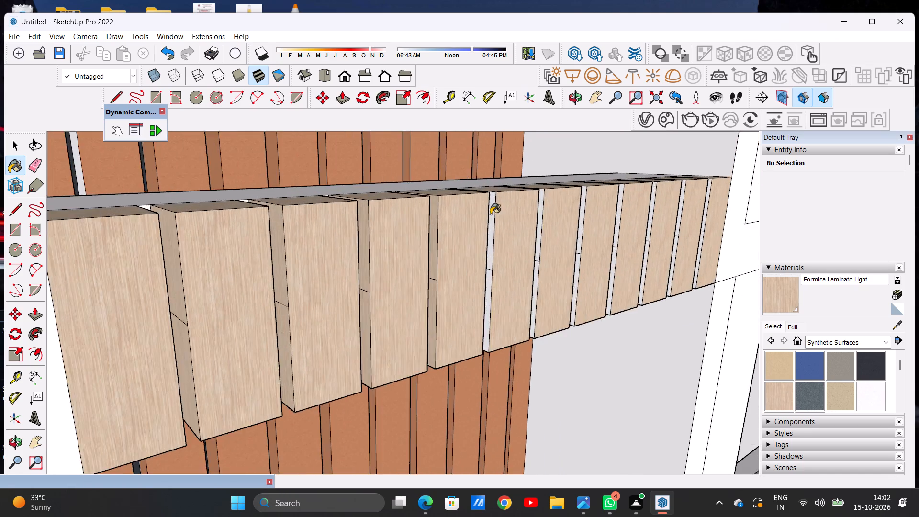
{"action": "scroll", "coordinate": [491, 214], "scroll_direction": "up", "scroll_amount": 11}
{"action": "left_click", "coordinate": [490, 215]}
{"action": "scroll", "coordinate": [484, 212], "scroll_direction": "down", "scroll_amount": 12}
{"action": "scroll", "coordinate": [492, 326], "scroll_direction": "up", "scroll_amount": 4}
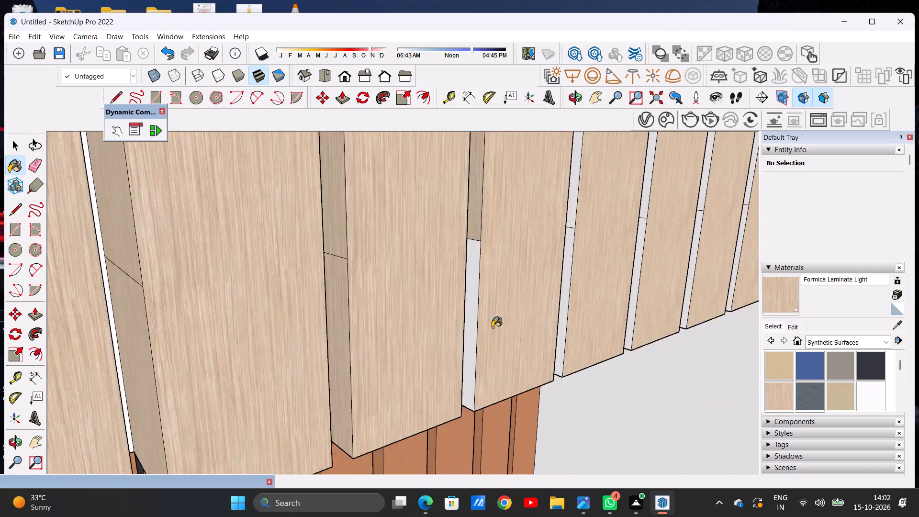
{"action": "scroll", "coordinate": [492, 327], "scroll_direction": "up", "scroll_amount": 9}
{"action": "left_click", "coordinate": [471, 306]}
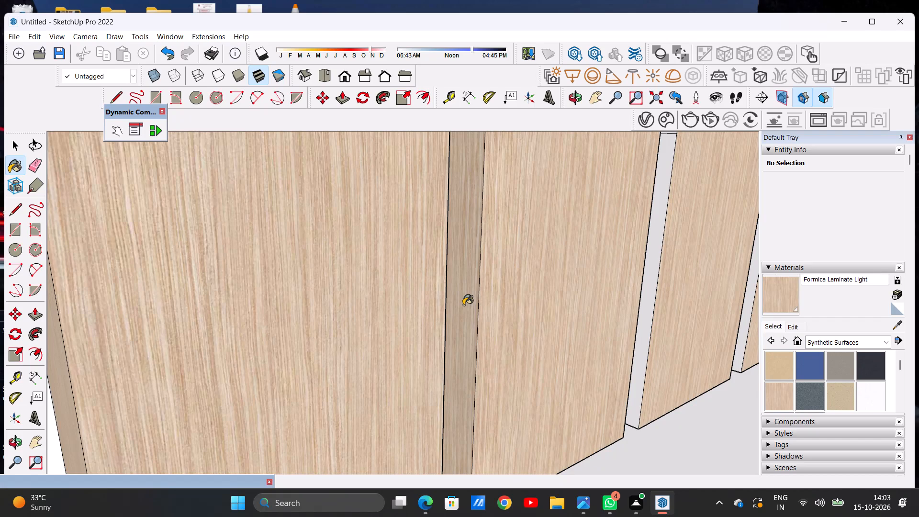
Paint the upper and lower left side faces of the seventh slat in the short slat band with Formica Laminate Light.
{"action": "scroll", "coordinate": [459, 307], "scroll_direction": "down", "scroll_amount": 14}
{"action": "scroll", "coordinate": [525, 178], "scroll_direction": "down", "scroll_amount": 5}
{"action": "scroll", "coordinate": [534, 177], "scroll_direction": "up", "scroll_amount": 2}
{"action": "scroll", "coordinate": [534, 177], "scroll_direction": "down", "scroll_amount": 1}
{"action": "scroll", "coordinate": [534, 177], "scroll_direction": "up", "scroll_amount": 4}
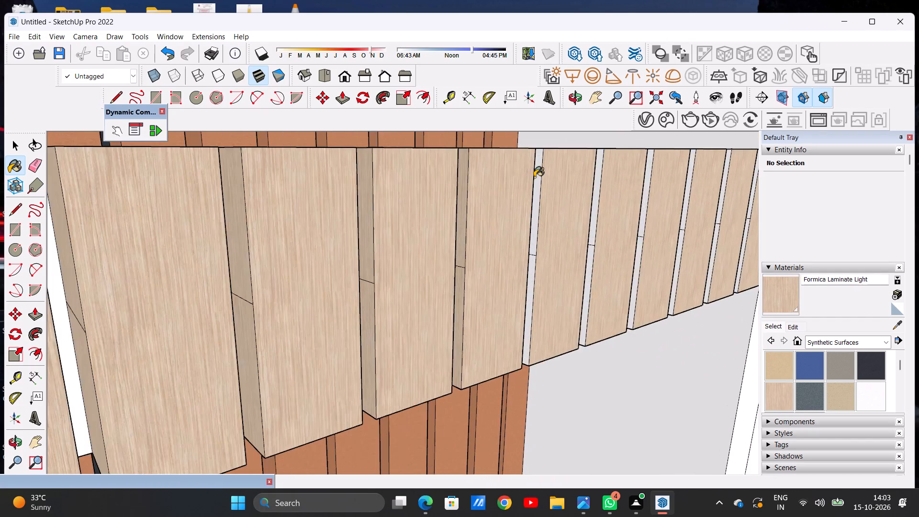
{"action": "scroll", "coordinate": [534, 177], "scroll_direction": "up", "scroll_amount": 13}
{"action": "left_click", "coordinate": [538, 177]}
{"action": "scroll", "coordinate": [535, 189], "scroll_direction": "down", "scroll_amount": 15}
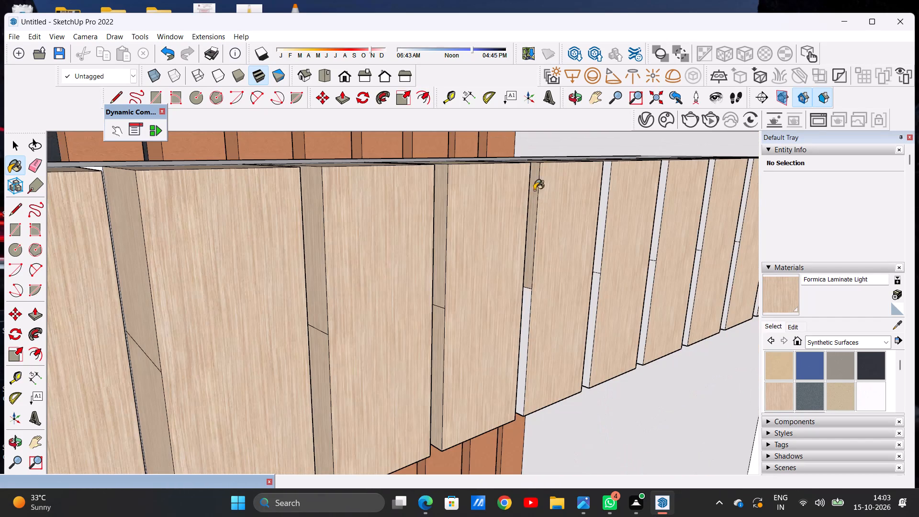
{"action": "scroll", "coordinate": [521, 312], "scroll_direction": "up", "scroll_amount": 15}
{"action": "left_click", "coordinate": [529, 292]}
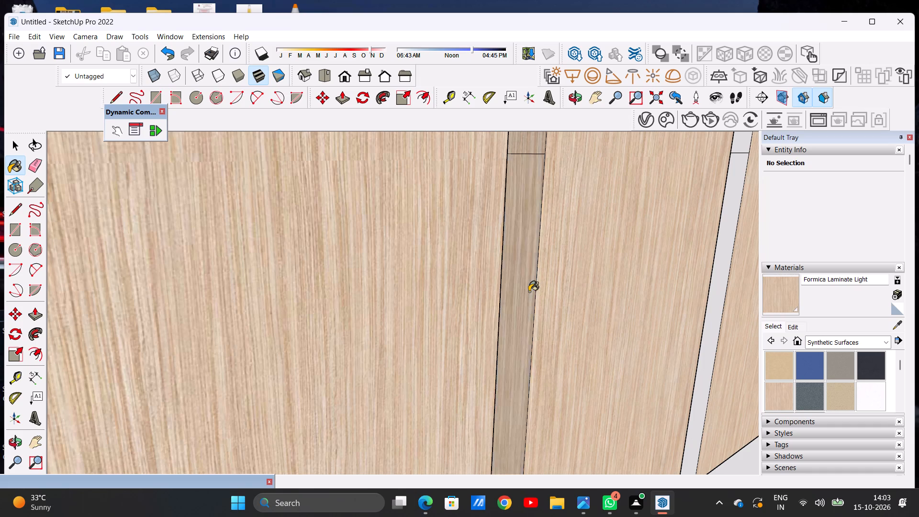
Paint the upper and lower left side faces of the eighth slat in the short slat band with Formica Laminate Light.
{"action": "scroll", "coordinate": [490, 295], "scroll_direction": "down", "scroll_amount": 18}
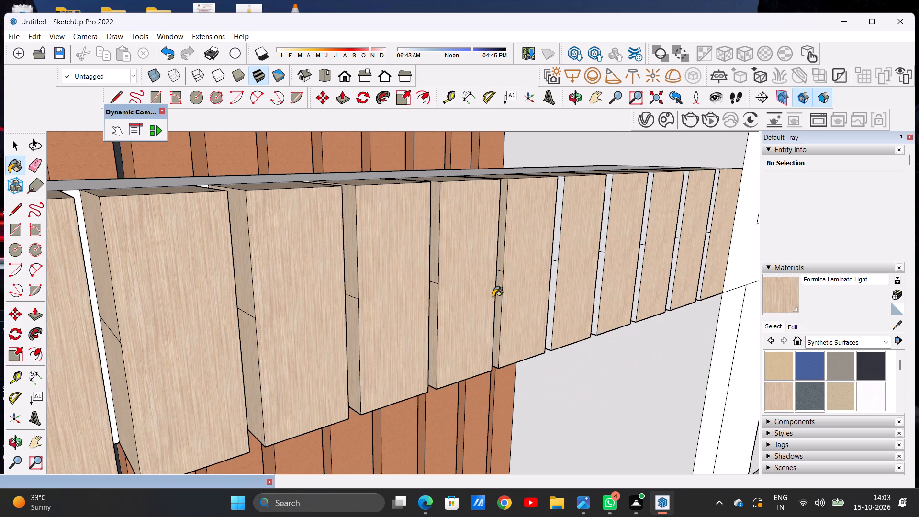
{"action": "scroll", "coordinate": [493, 247], "scroll_direction": "down", "scroll_amount": 2}
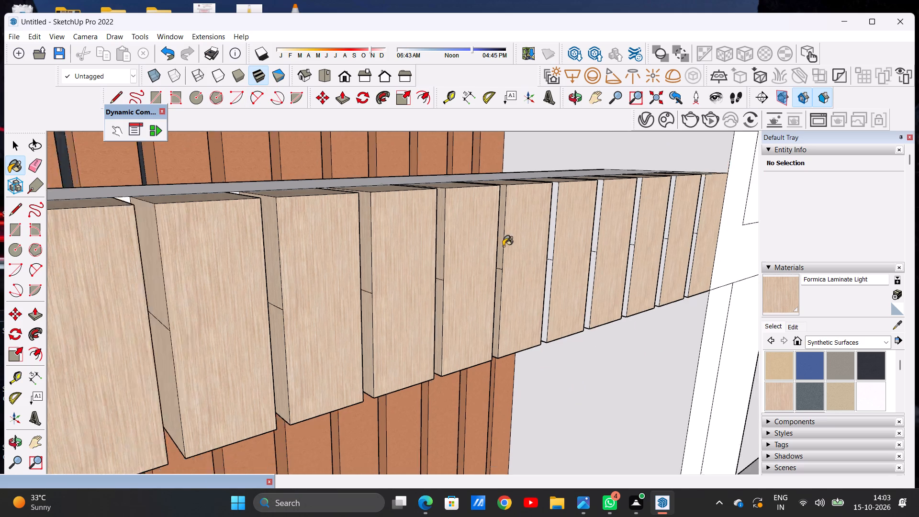
{"action": "scroll", "coordinate": [503, 246], "scroll_direction": "down", "scroll_amount": 4}
{"action": "scroll", "coordinate": [540, 228], "scroll_direction": "up", "scroll_amount": 19}
{"action": "left_click", "coordinate": [528, 225]}
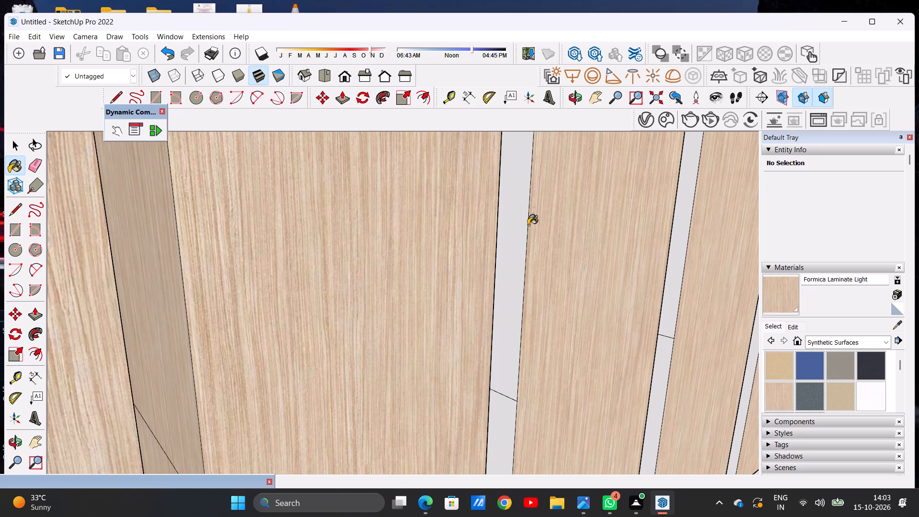
{"action": "left_click", "coordinate": [514, 225]}
{"action": "scroll", "coordinate": [529, 220], "scroll_direction": "down", "scroll_amount": 11}
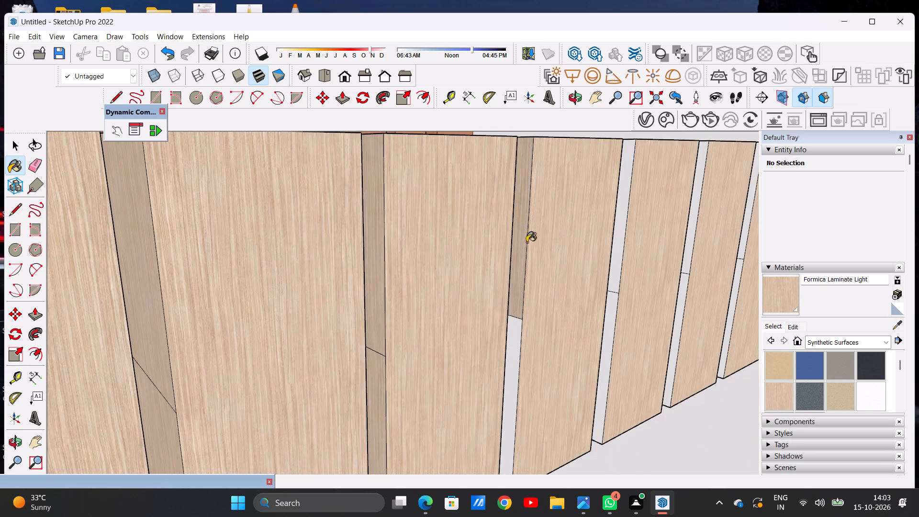
{"action": "scroll", "coordinate": [527, 242], "scroll_direction": "down", "scroll_amount": 3}
{"action": "scroll", "coordinate": [553, 299], "scroll_direction": "up", "scroll_amount": 6}
{"action": "scroll", "coordinate": [496, 296], "scroll_direction": "up", "scroll_amount": 14}
{"action": "left_click", "coordinate": [477, 307]}
Paint the upper and lower left side faces of the ninth slat in the short slat band with Formica Laminate Light.
{"action": "scroll", "coordinate": [490, 299], "scroll_direction": "down", "scroll_amount": 4}
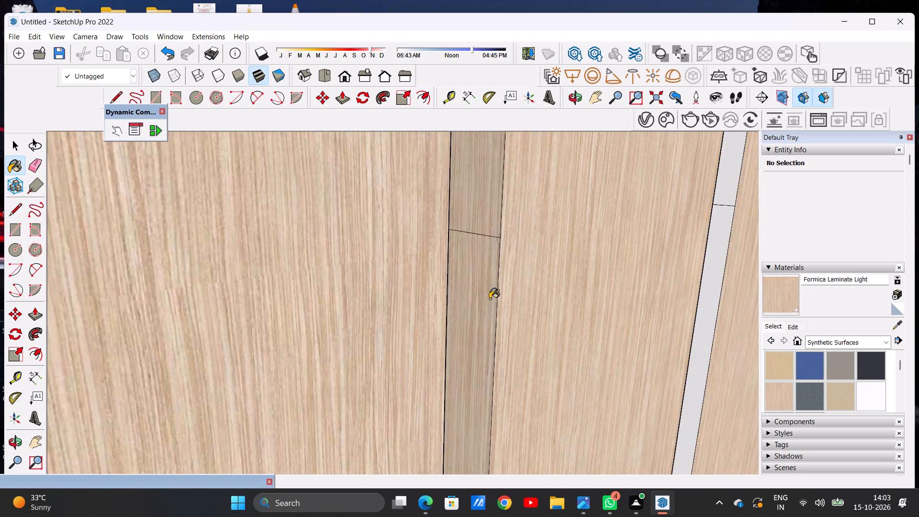
{"action": "scroll", "coordinate": [490, 299], "scroll_direction": "down", "scroll_amount": 14}
{"action": "scroll", "coordinate": [572, 224], "scroll_direction": "up", "scroll_amount": 8}
{"action": "left_click", "coordinate": [596, 219]}
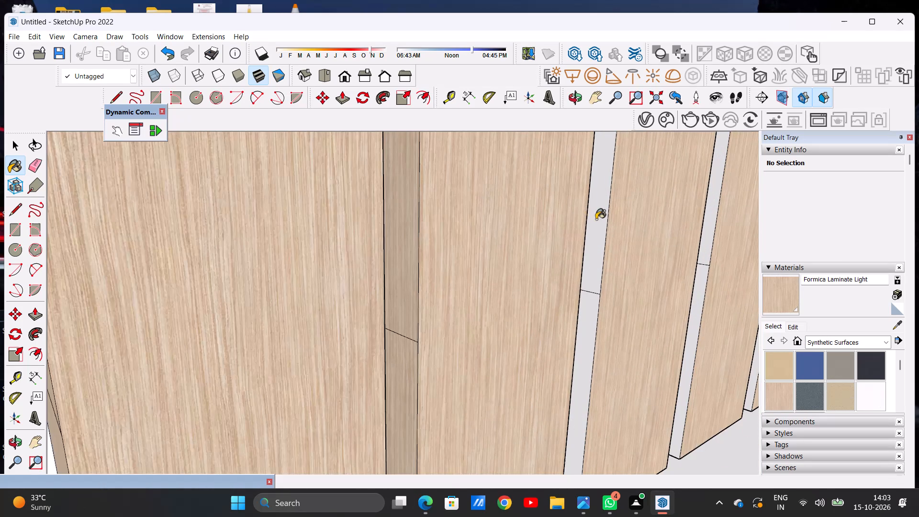
{"action": "scroll", "coordinate": [577, 212], "scroll_direction": "down", "scroll_amount": 7}
{"action": "scroll", "coordinate": [580, 432], "scroll_direction": "up", "scroll_amount": 5}
{"action": "scroll", "coordinate": [543, 295], "scroll_direction": "up", "scroll_amount": 6}
{"action": "left_click", "coordinate": [518, 294]}
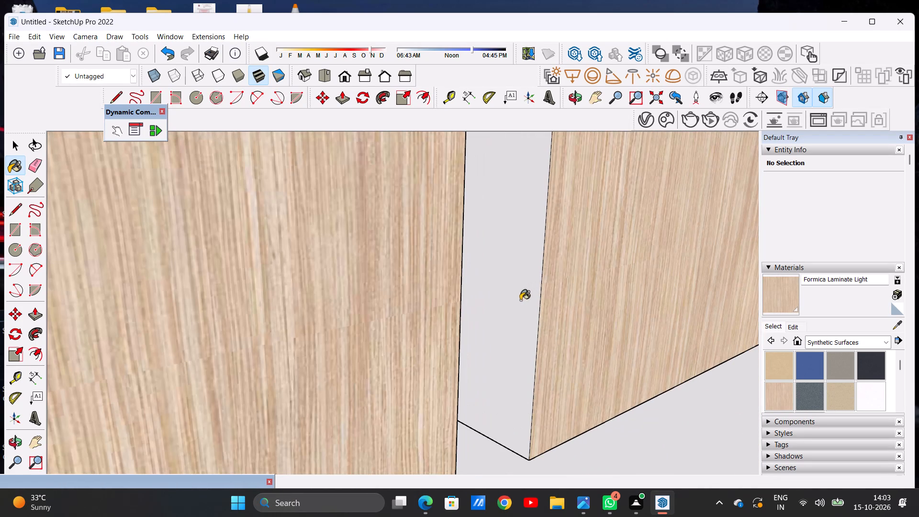
{"action": "scroll", "coordinate": [520, 317], "scroll_direction": "down", "scroll_amount": 20}
{"action": "scroll", "coordinate": [520, 317], "scroll_direction": "down", "scroll_amount": 9}
{"action": "scroll", "coordinate": [566, 244], "scroll_direction": "up", "scroll_amount": 7}
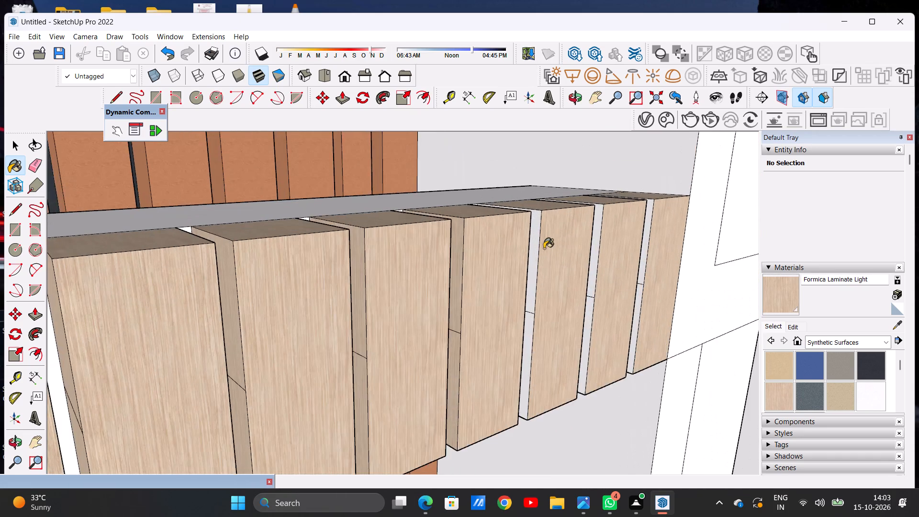
Paint the upper and lower left side faces of the tenth slat in the short slat band with Formica Laminate Light.
{"action": "scroll", "coordinate": [544, 248], "scroll_direction": "up", "scroll_amount": 4}
{"action": "scroll", "coordinate": [544, 248], "scroll_direction": "down", "scroll_amount": 1}
{"action": "scroll", "coordinate": [544, 248], "scroll_direction": "up", "scroll_amount": 7}
{"action": "left_click", "coordinate": [525, 265]}
{"action": "scroll", "coordinate": [548, 247], "scroll_direction": "down", "scroll_amount": 9}
{"action": "scroll", "coordinate": [539, 381], "scroll_direction": "up", "scroll_amount": 7}
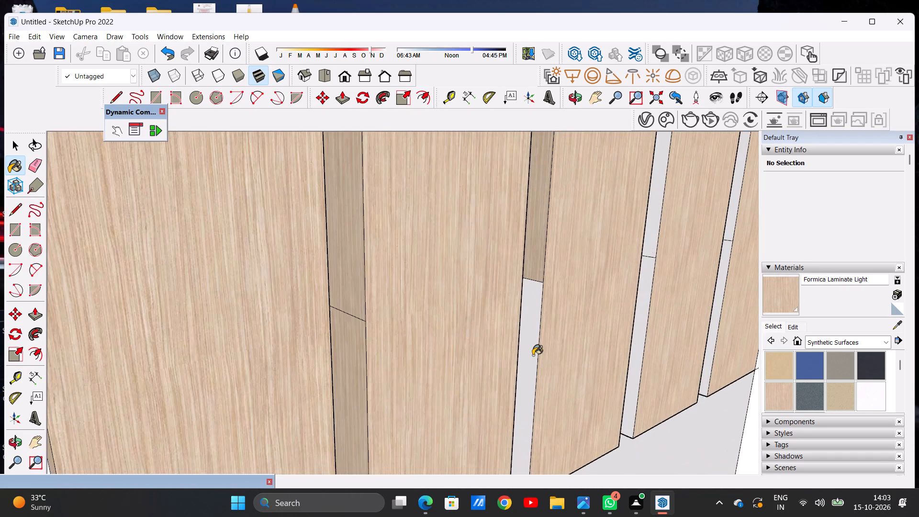
{"action": "scroll", "coordinate": [533, 355], "scroll_direction": "up", "scroll_amount": 6}
{"action": "left_click", "coordinate": [530, 341]}
{"action": "scroll", "coordinate": [530, 341], "scroll_direction": "down", "scroll_amount": 9}
{"action": "scroll", "coordinate": [529, 340], "scroll_direction": "down", "scroll_amount": 12}
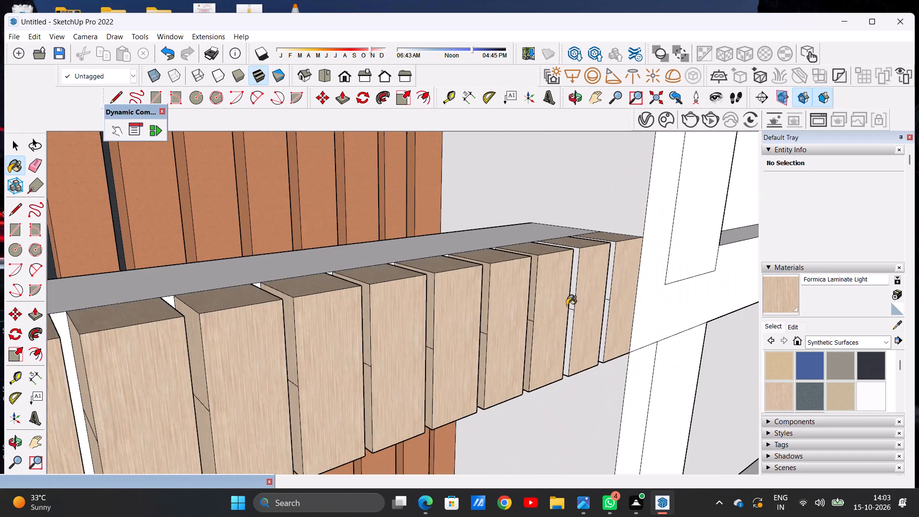
Paint the upper and lower left side faces of the eleventh slat in the short slat band with Formica Laminate Light.
{"action": "scroll", "coordinate": [572, 294], "scroll_direction": "up", "scroll_amount": 20}
{"action": "left_click", "coordinate": [567, 281]}
{"action": "scroll", "coordinate": [567, 281], "scroll_direction": "down", "scroll_amount": 13}
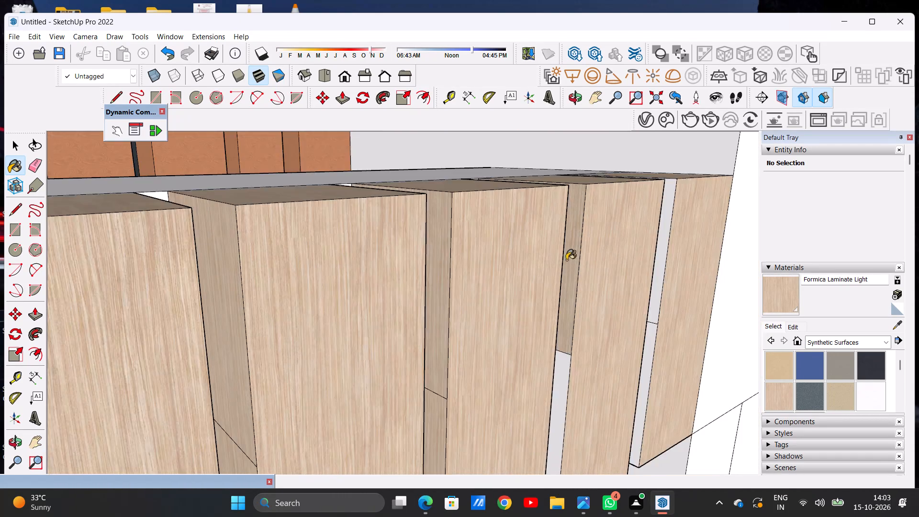
{"action": "scroll", "coordinate": [566, 260], "scroll_direction": "down", "scroll_amount": 4}
{"action": "scroll", "coordinate": [566, 260], "scroll_direction": "up", "scroll_amount": 2}
{"action": "scroll", "coordinate": [566, 260], "scroll_direction": "down", "scroll_amount": 8}
{"action": "scroll", "coordinate": [557, 305], "scroll_direction": "up", "scroll_amount": 14}
{"action": "scroll", "coordinate": [581, 299], "scroll_direction": "up", "scroll_amount": 7}
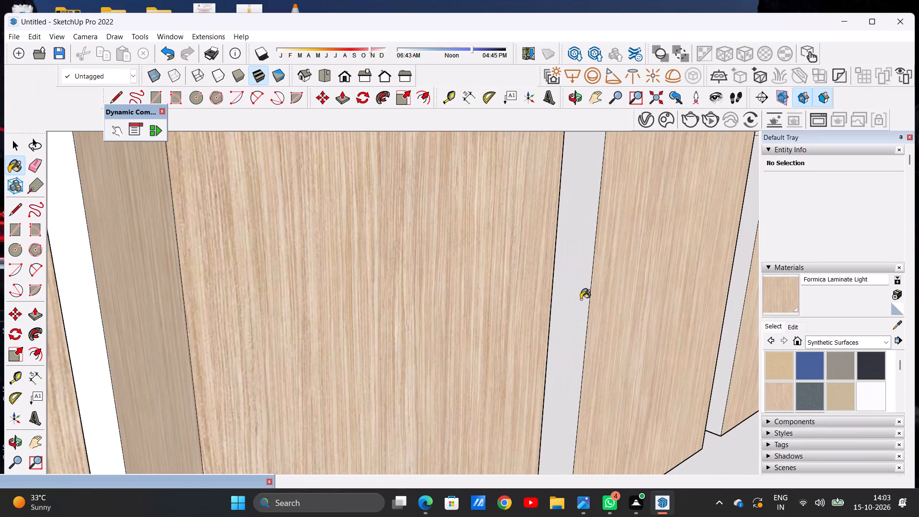
{"action": "left_click", "coordinate": [581, 299]}
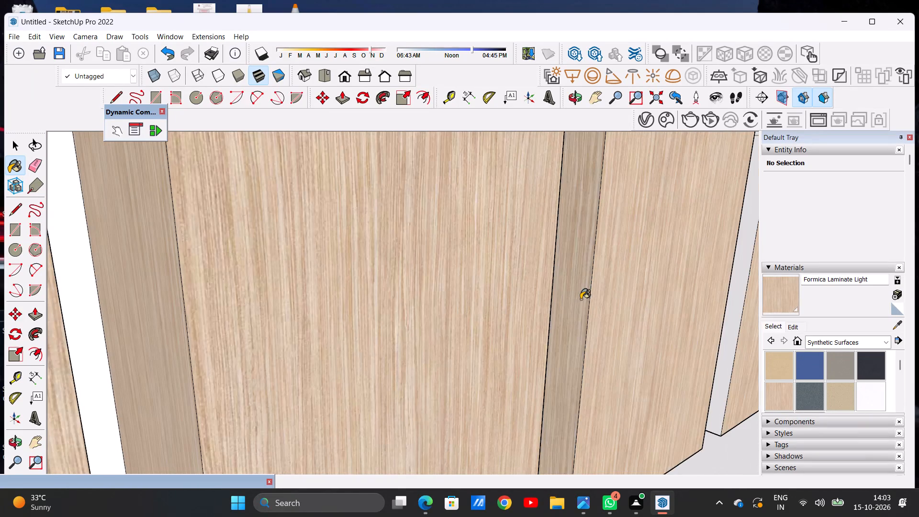
{"action": "scroll", "coordinate": [582, 298], "scroll_direction": "down", "scroll_amount": 9}
{"action": "scroll", "coordinate": [582, 298], "scroll_direction": "down", "scroll_amount": 12}
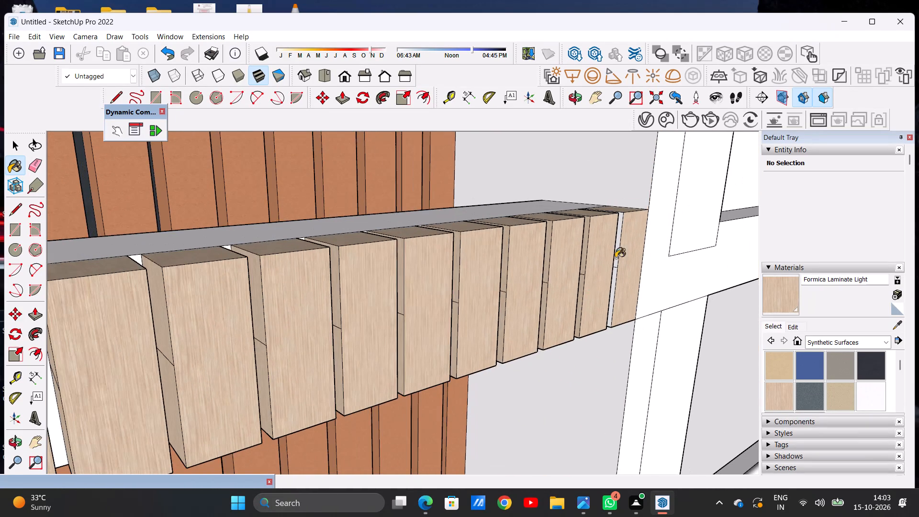
Paint the upper and lower left side faces of the twelfth slat in the short slat band with Formica Laminate Light.
{"action": "scroll", "coordinate": [626, 244], "scroll_direction": "up", "scroll_amount": 20}
{"action": "scroll", "coordinate": [626, 244], "scroll_direction": "up", "scroll_amount": 1}
{"action": "left_click", "coordinate": [610, 256]}
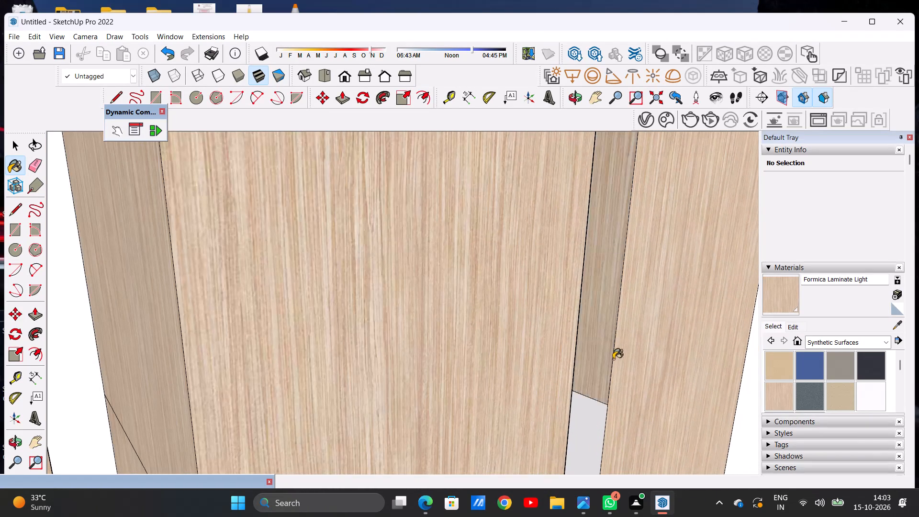
{"action": "left_click", "coordinate": [587, 408]}
{"action": "scroll", "coordinate": [605, 360], "scroll_direction": "down", "scroll_amount": 7}
{"action": "scroll", "coordinate": [605, 360], "scroll_direction": "up", "scroll_amount": 1}
{"action": "scroll", "coordinate": [605, 360], "scroll_direction": "down", "scroll_amount": 8}
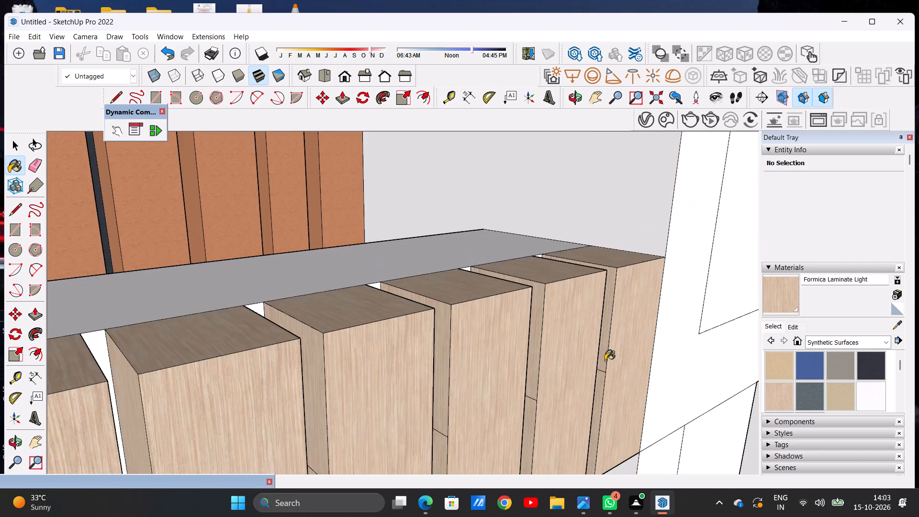
{"action": "scroll", "coordinate": [605, 360], "scroll_direction": "down", "scroll_amount": 17}
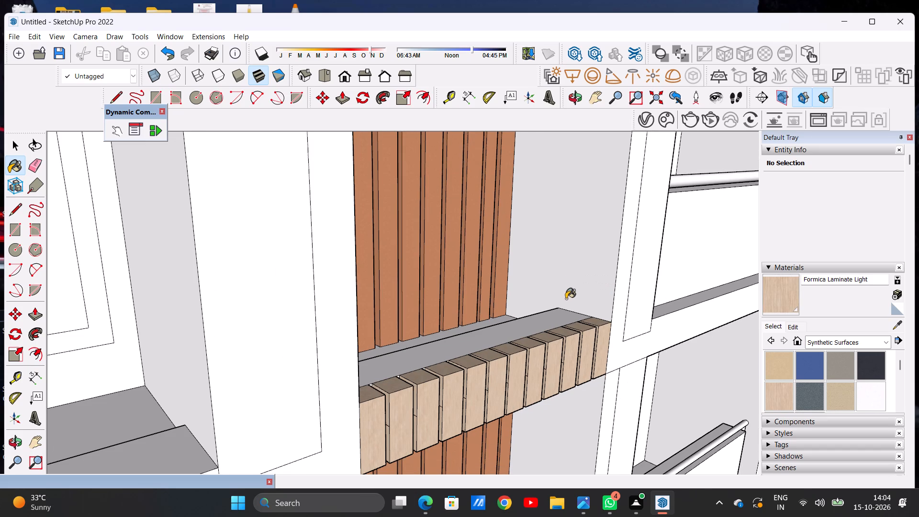
Paint the undersides of the first four slats from the left in the short slat band with Formica Laminate Light.
{"action": "scroll", "coordinate": [570, 304], "scroll_direction": "down", "scroll_amount": 15}
{"action": "middle_click_drag", "start_coordinate": [564, 292], "coordinate": [403, 284]}
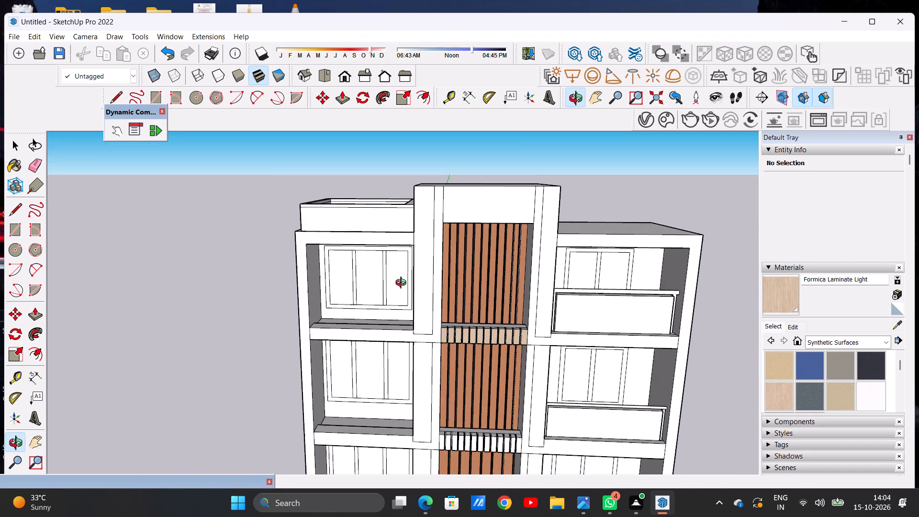
{"action": "middle_click_drag", "start_coordinate": [403, 284], "coordinate": [421, 257]}
{"action": "middle_click_drag", "start_coordinate": [485, 277], "coordinate": [494, 405]}
{"action": "scroll", "coordinate": [530, 327], "scroll_direction": "up", "scroll_amount": 14}
{"action": "scroll", "coordinate": [503, 318], "scroll_direction": "down", "scroll_amount": 16}
{"action": "middle_click_drag", "start_coordinate": [488, 360], "coordinate": [479, 224]}
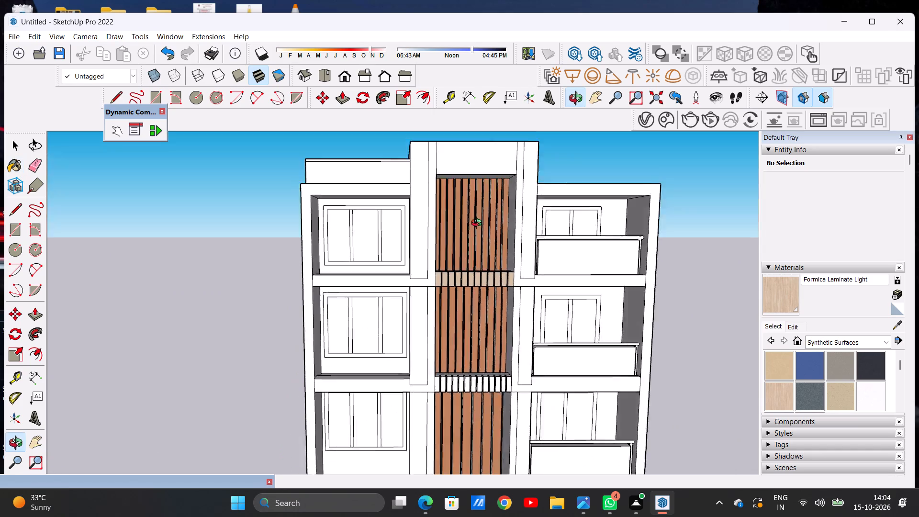
{"action": "middle_click_drag", "start_coordinate": [479, 224], "coordinate": [467, 175]}
{"action": "middle_click_drag", "start_coordinate": [475, 279], "coordinate": [465, 219]}
{"action": "scroll", "coordinate": [455, 270], "scroll_direction": "up", "scroll_amount": 13}
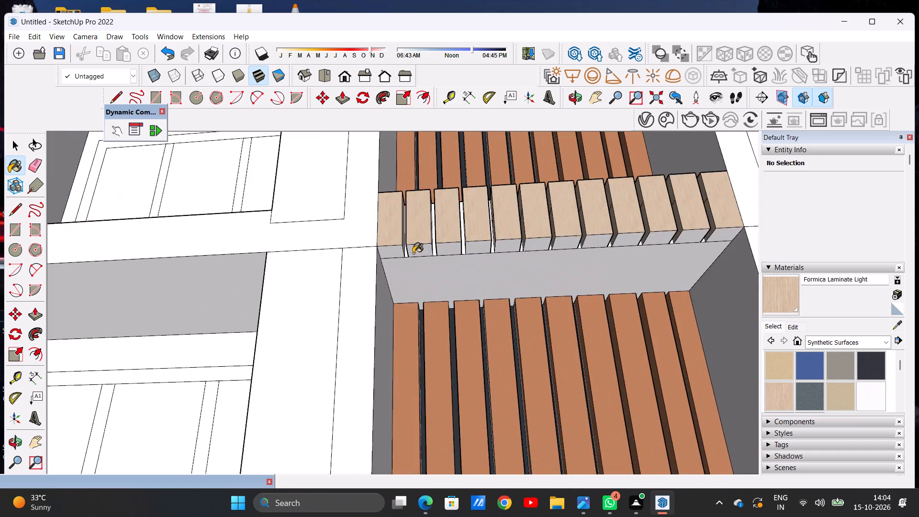
{"action": "scroll", "coordinate": [413, 253], "scroll_direction": "up", "scroll_amount": 13}
{"action": "left_click", "coordinate": [355, 255]}
{"action": "left_click", "coordinate": [427, 244]}
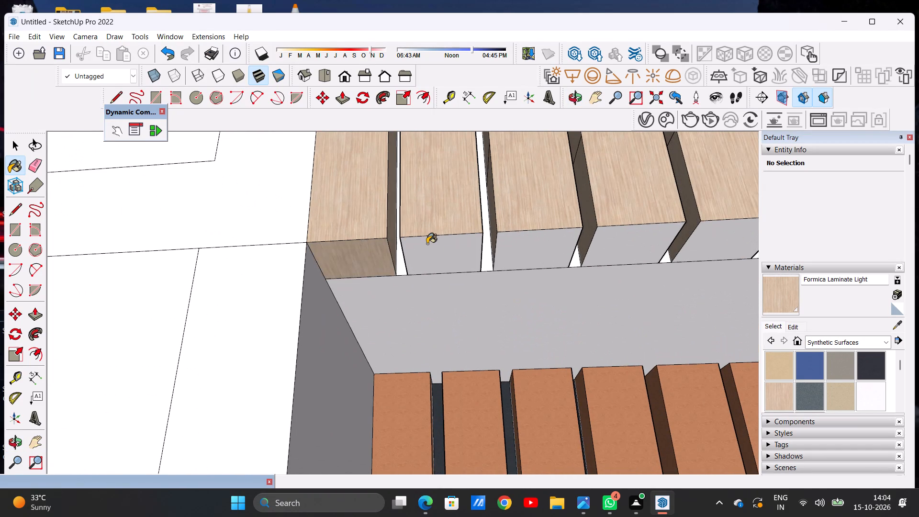
{"action": "left_click", "coordinate": [512, 249]}
{"action": "left_click", "coordinate": [618, 247]}
{"action": "scroll", "coordinate": [388, 251], "scroll_direction": "down", "scroll_amount": 3}
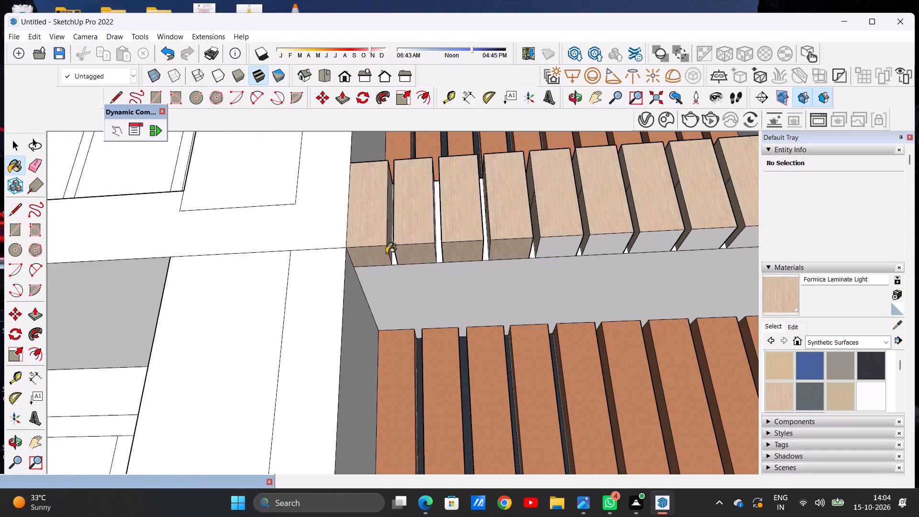
Paint the undersides of the fifth to eighth slats in the short slat band with Formica Laminate Light.
{"action": "scroll", "coordinate": [386, 253], "scroll_direction": "down", "scroll_amount": 9}
{"action": "scroll", "coordinate": [542, 233], "scroll_direction": "up", "scroll_amount": 6}
{"action": "scroll", "coordinate": [471, 253], "scroll_direction": "up", "scroll_amount": 12}
{"action": "left_click", "coordinate": [450, 261]}
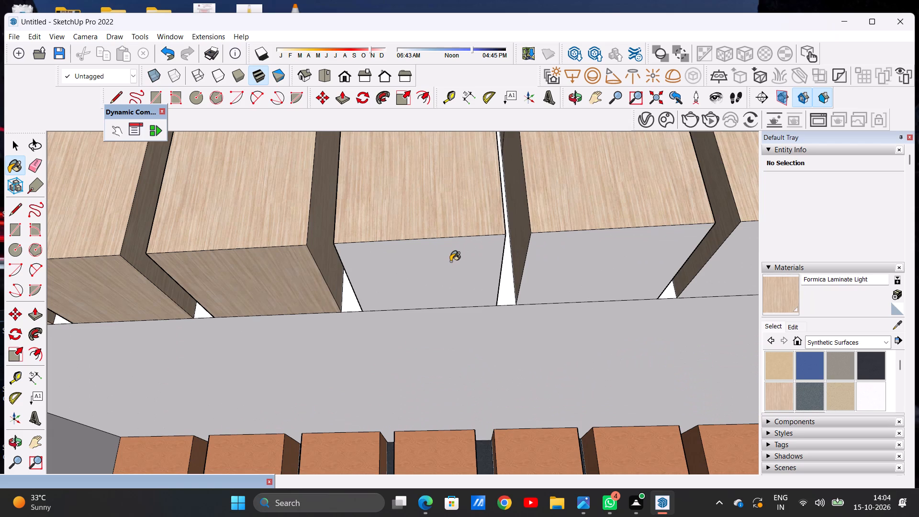
{"action": "left_click", "coordinate": [566, 262]}
{"action": "scroll", "coordinate": [466, 284], "scroll_direction": "down", "scroll_amount": 15}
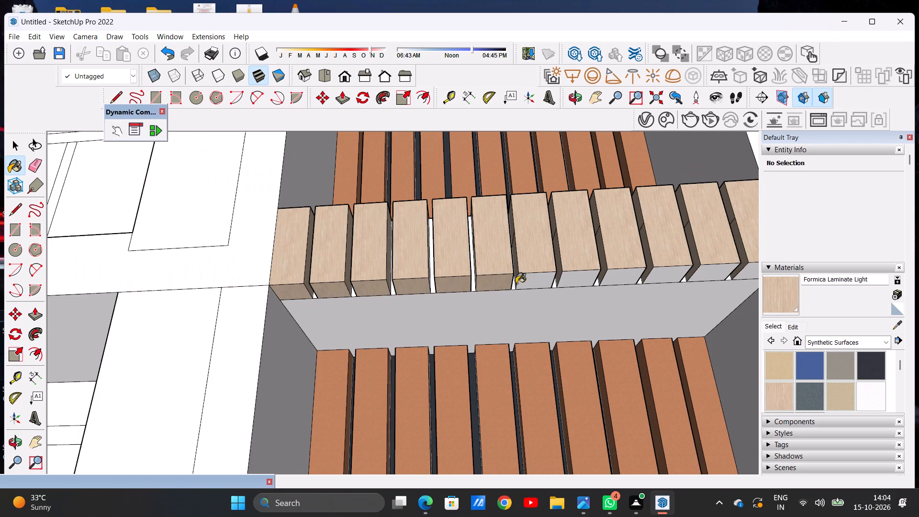
{"action": "scroll", "coordinate": [539, 283], "scroll_direction": "up", "scroll_amount": 11}
{"action": "left_click", "coordinate": [540, 270]}
{"action": "left_click", "coordinate": [630, 273]}
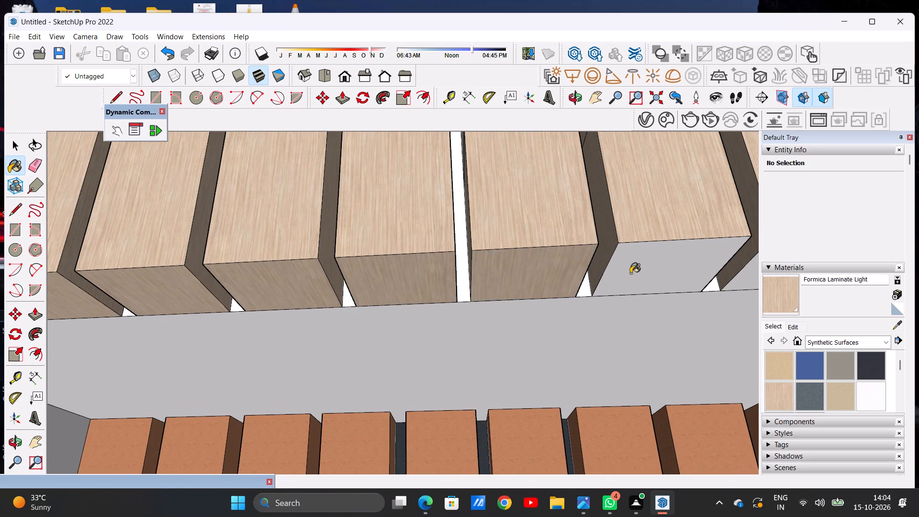
{"action": "scroll", "coordinate": [416, 268], "scroll_direction": "down", "scroll_amount": 19}
Paint the undersides of the ninth to twelfth slats in the short slat band with Formica Laminate Light.
{"action": "scroll", "coordinate": [482, 277], "scroll_direction": "up", "scroll_amount": 5}
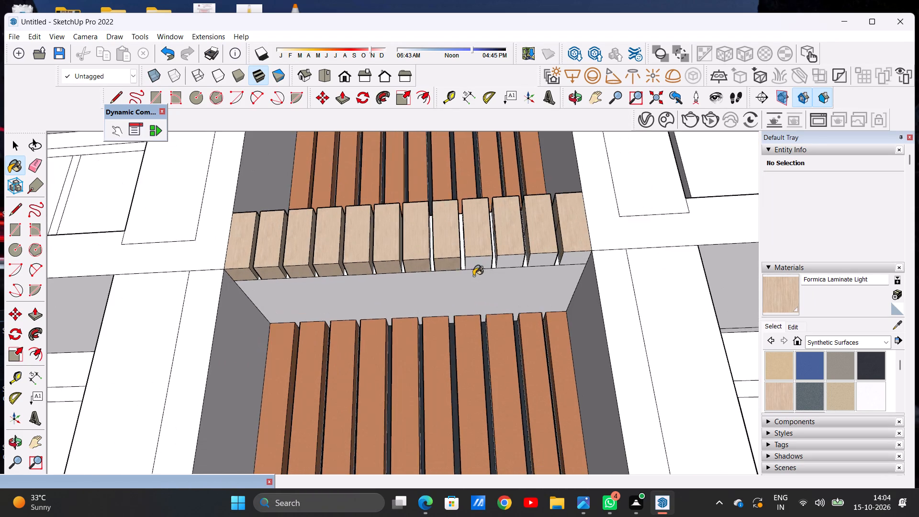
{"action": "scroll", "coordinate": [477, 270], "scroll_direction": "up", "scroll_amount": 12}
{"action": "left_click", "coordinate": [470, 242]}
{"action": "left_click", "coordinate": [583, 241]}
{"action": "scroll", "coordinate": [353, 273], "scroll_direction": "down", "scroll_amount": 3}
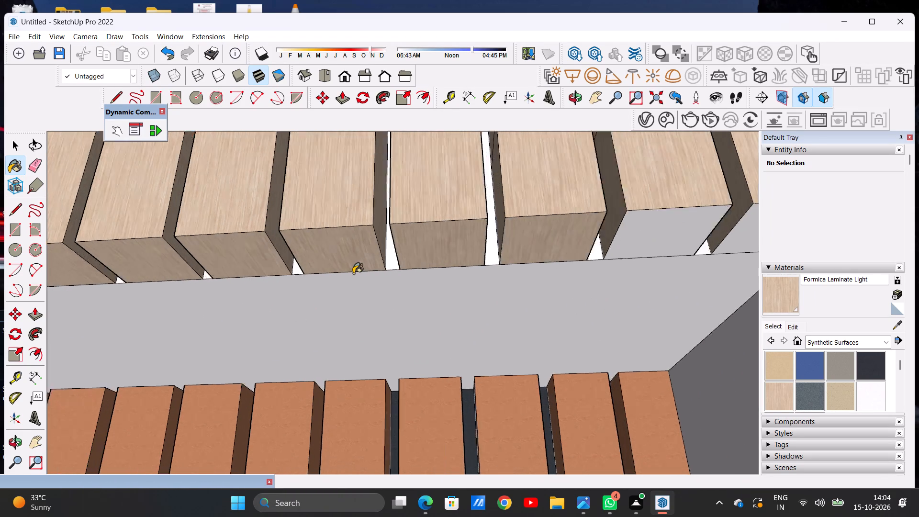
{"action": "scroll", "coordinate": [353, 273], "scroll_direction": "down", "scroll_amount": 12}
{"action": "scroll", "coordinate": [413, 264], "scroll_direction": "up", "scroll_amount": 16}
{"action": "left_click", "coordinate": [469, 257]}
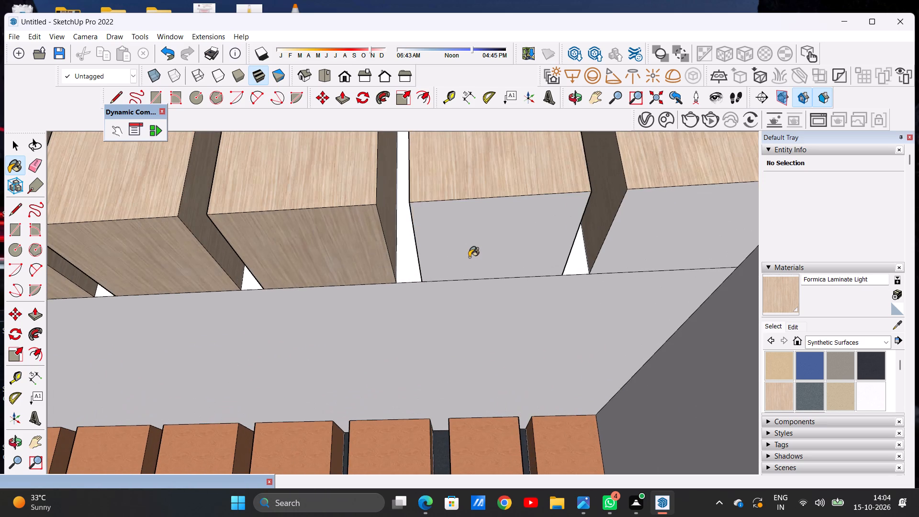
{"action": "left_click", "coordinate": [644, 247]}
{"action": "scroll", "coordinate": [598, 229], "scroll_direction": "down", "scroll_amount": 20}
{"action": "scroll", "coordinate": [598, 229], "scroll_direction": "down", "scroll_amount": 1}
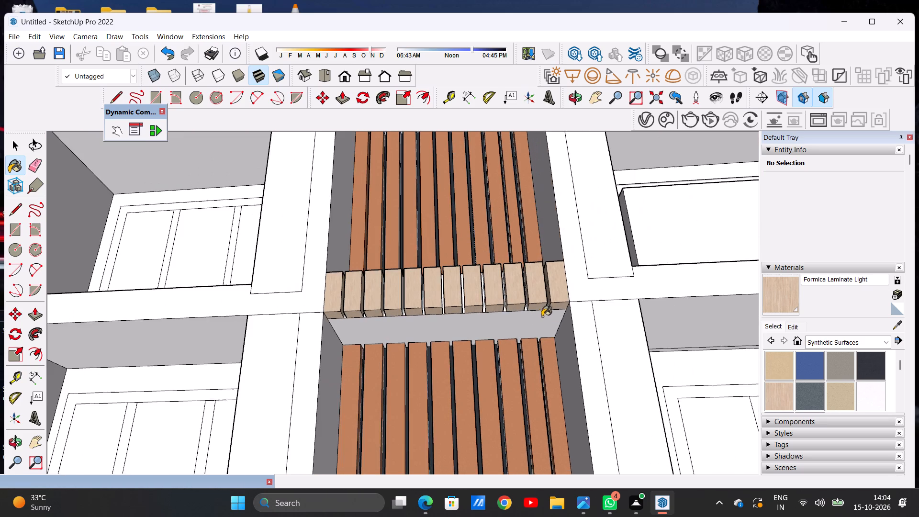
Paint the backing faces in the first and second gaps of the short slat band with Formica Laminate Dark.
{"action": "middle_click_drag", "start_coordinate": [533, 307], "coordinate": [536, 361]}
{"action": "scroll", "coordinate": [449, 326], "scroll_direction": "up", "scroll_amount": 5}
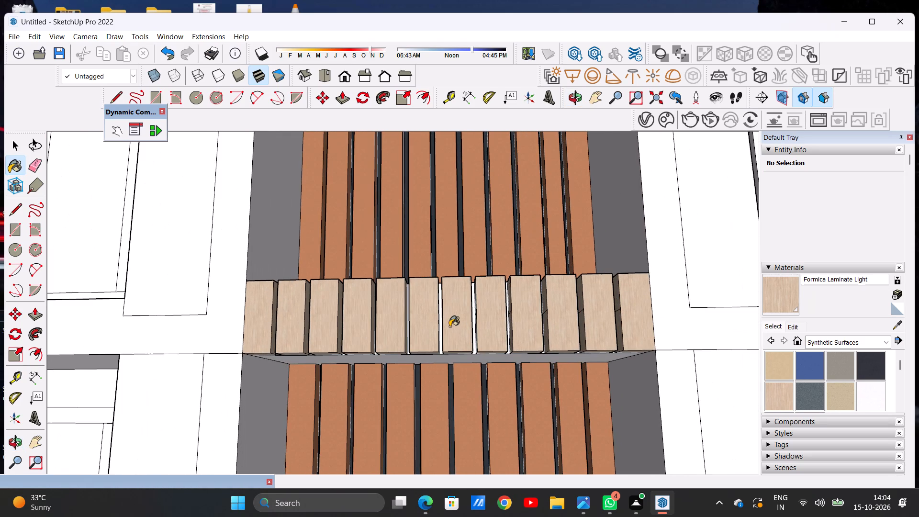
{"action": "left_click", "coordinate": [866, 364]}
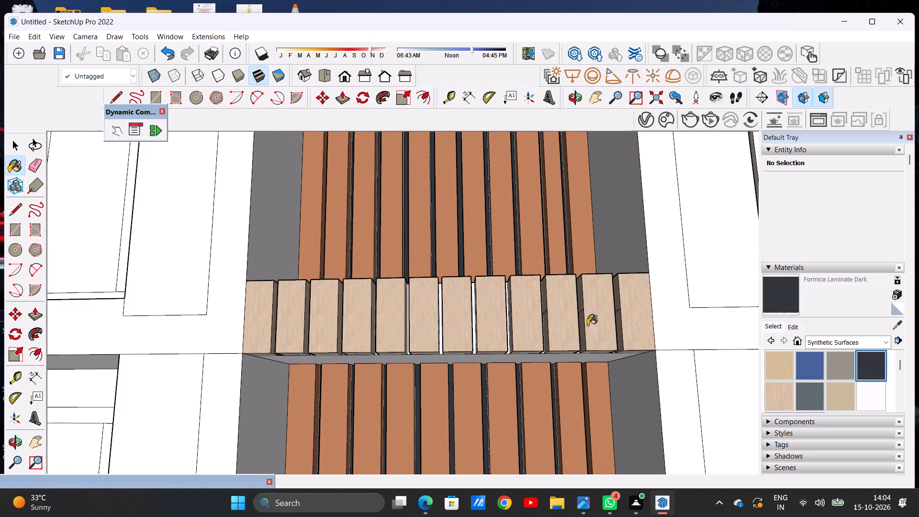
{"action": "scroll", "coordinate": [243, 281], "scroll_direction": "up", "scroll_amount": 12}
{"action": "middle_click_drag", "start_coordinate": [313, 310], "coordinate": [337, 424]}
{"action": "scroll", "coordinate": [333, 351], "scroll_direction": "up", "scroll_amount": 8}
{"action": "left_click", "coordinate": [332, 293]}
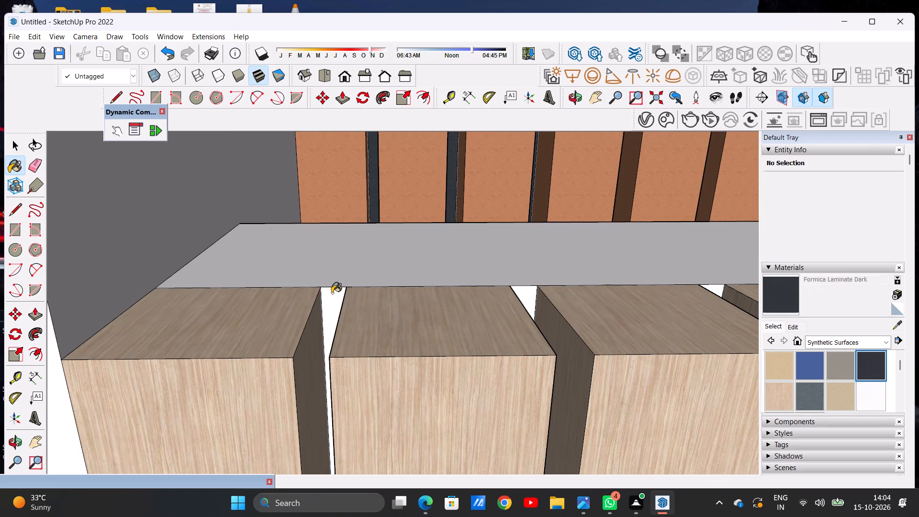
{"action": "left_click", "coordinate": [526, 293]}
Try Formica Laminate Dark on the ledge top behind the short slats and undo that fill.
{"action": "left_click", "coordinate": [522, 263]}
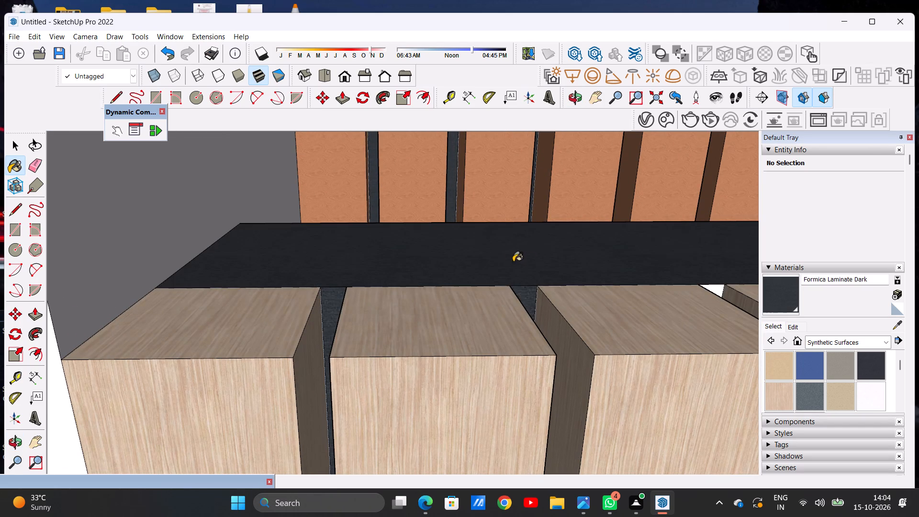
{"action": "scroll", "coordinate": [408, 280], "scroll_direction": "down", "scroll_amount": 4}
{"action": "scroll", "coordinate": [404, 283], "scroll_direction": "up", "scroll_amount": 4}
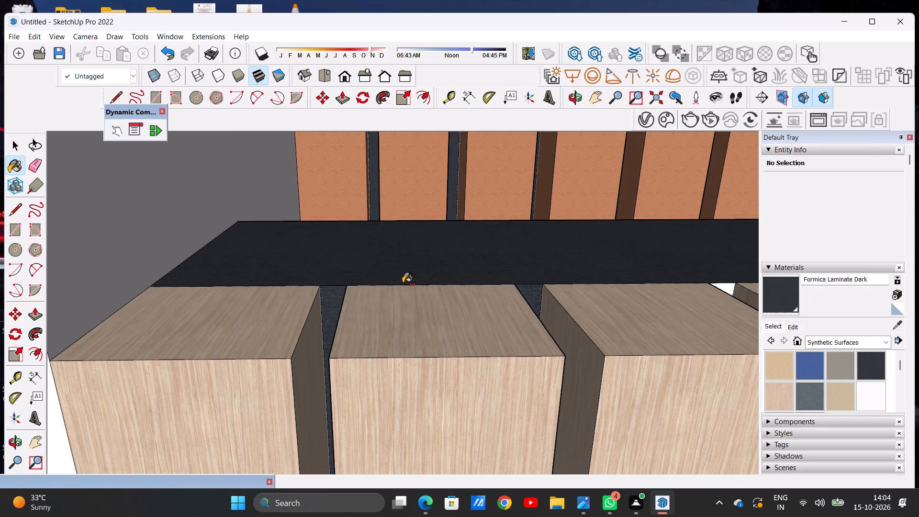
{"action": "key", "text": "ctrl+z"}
Paint the backing faces in the third and fourth gaps of the short slat band with Formica Laminate Dark.
{"action": "scroll", "coordinate": [408, 287], "scroll_direction": "down", "scroll_amount": 6}
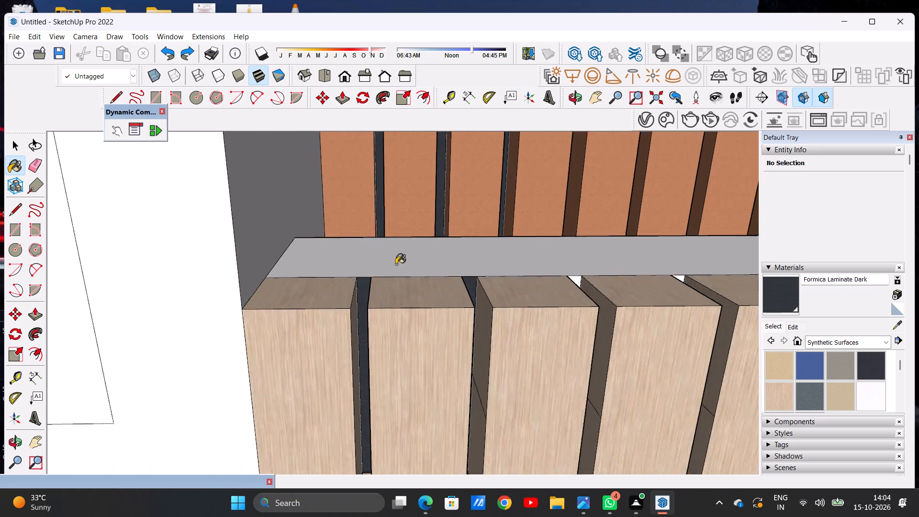
{"action": "scroll", "coordinate": [396, 264], "scroll_direction": "down", "scroll_amount": 9}
{"action": "scroll", "coordinate": [480, 275], "scroll_direction": "up", "scroll_amount": 20}
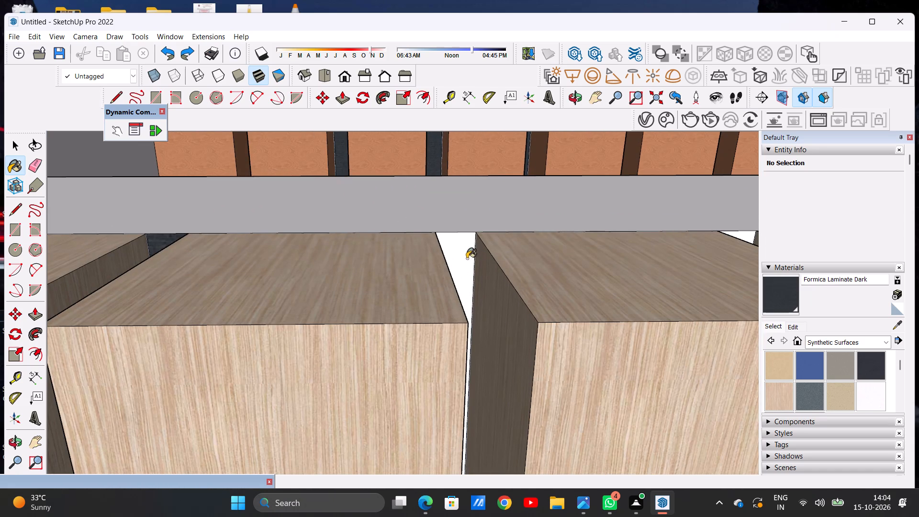
{"action": "left_click", "coordinate": [467, 258]}
{"action": "scroll", "coordinate": [332, 258], "scroll_direction": "down", "scroll_amount": 20}
{"action": "scroll", "coordinate": [414, 266], "scroll_direction": "up", "scroll_amount": 11}
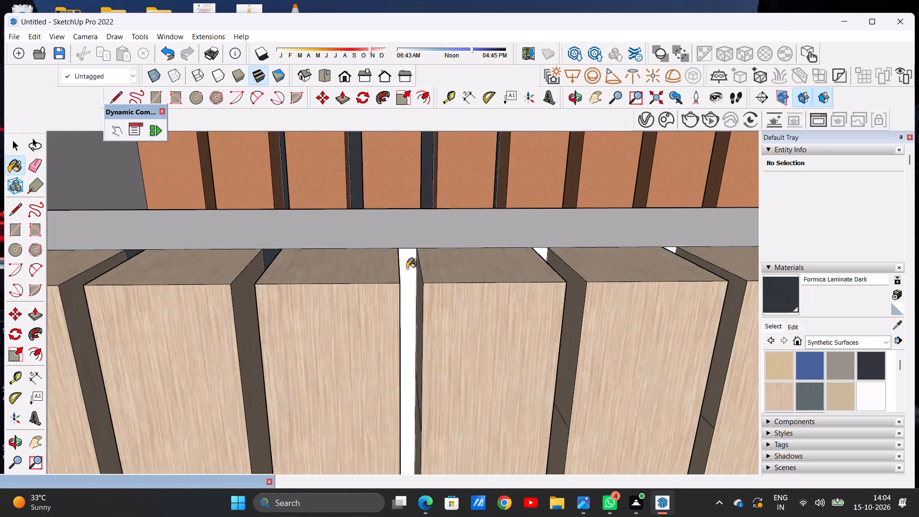
{"action": "scroll", "coordinate": [407, 269], "scroll_direction": "up", "scroll_amount": 2}
{"action": "left_click", "coordinate": [410, 263]}
{"action": "scroll", "coordinate": [452, 237], "scroll_direction": "down", "scroll_amount": 15}
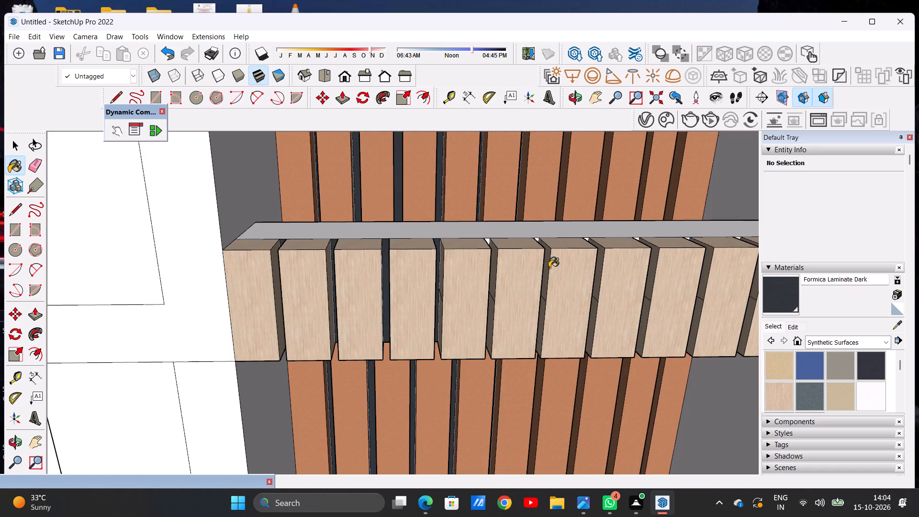
Paint the backing faces in the fifth and sixth gaps of the short slat band with Formica Laminate Dark.
{"action": "scroll", "coordinate": [549, 268], "scroll_direction": "up", "scroll_amount": 6}
{"action": "middle_click_drag", "start_coordinate": [519, 268], "coordinate": [469, 283]}
{"action": "scroll", "coordinate": [424, 229], "scroll_direction": "up", "scroll_amount": 3}
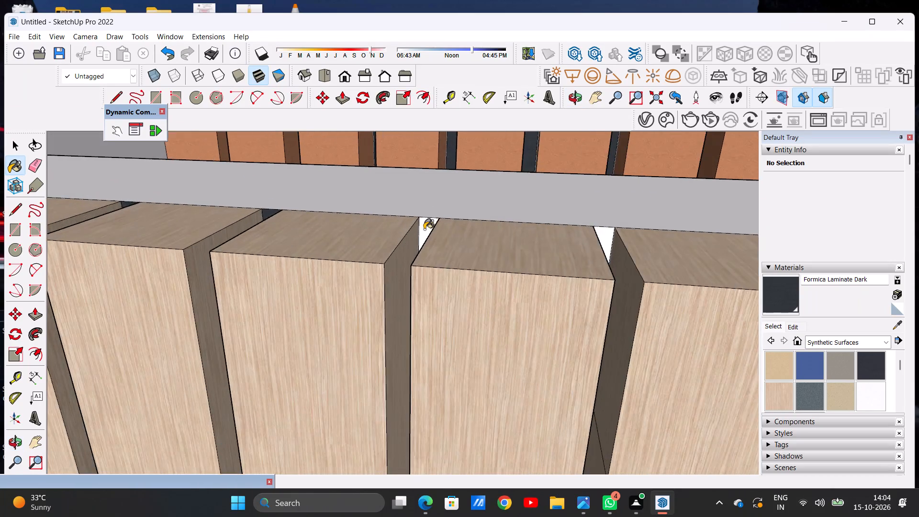
{"action": "scroll", "coordinate": [424, 229], "scroll_direction": "up", "scroll_amount": 8}
{"action": "left_click", "coordinate": [424, 229]}
{"action": "scroll", "coordinate": [442, 250], "scroll_direction": "down", "scroll_amount": 13}
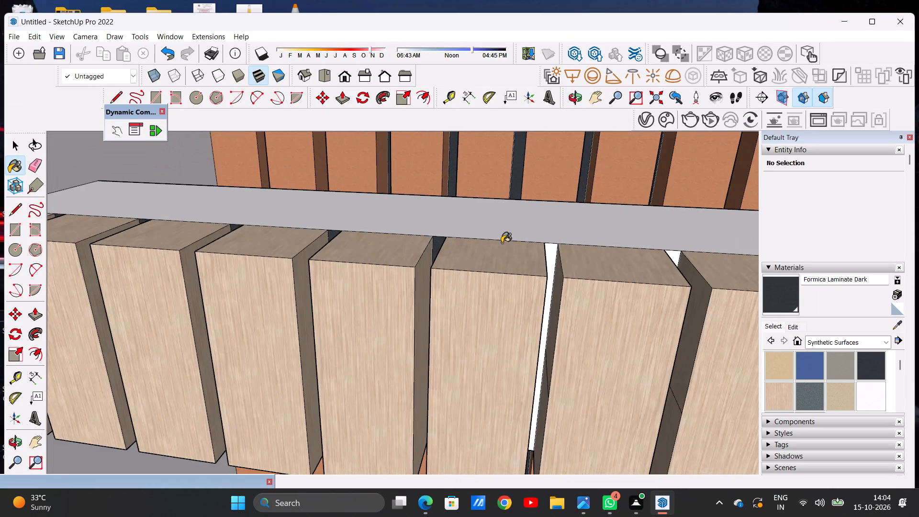
{"action": "scroll", "coordinate": [516, 246], "scroll_direction": "up", "scroll_amount": 12}
{"action": "left_click", "coordinate": [530, 271]}
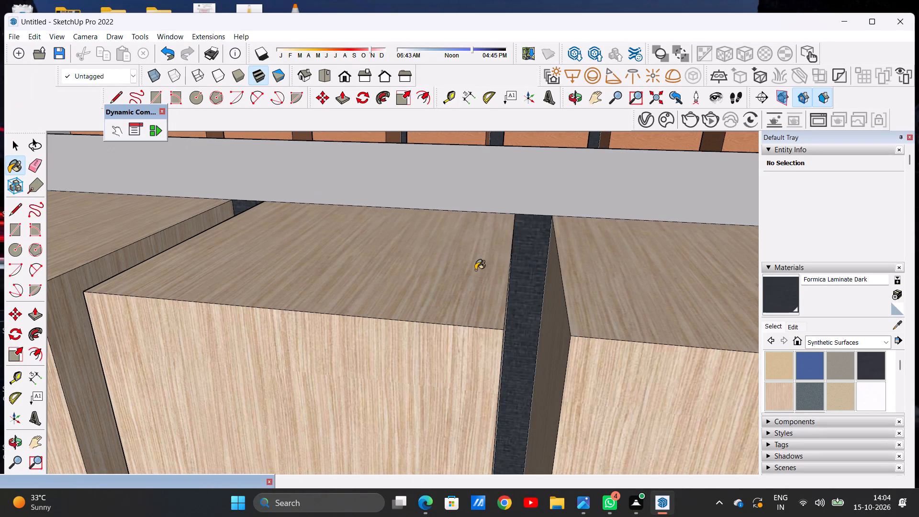
{"action": "scroll", "coordinate": [475, 270], "scroll_direction": "down", "scroll_amount": 6}
{"action": "scroll", "coordinate": [493, 269], "scroll_direction": "down", "scroll_amount": 16}
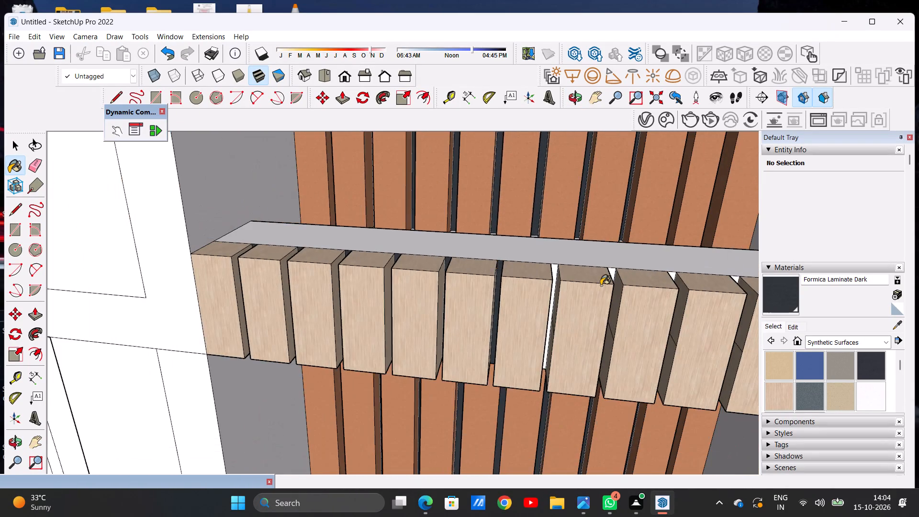
Paint the backing face in the seventh gap of the short slat band with Formica Laminate Dark.
{"action": "scroll", "coordinate": [601, 285], "scroll_direction": "up", "scroll_amount": 6}
{"action": "scroll", "coordinate": [513, 271], "scroll_direction": "up", "scroll_amount": 6}
{"action": "scroll", "coordinate": [535, 225], "scroll_direction": "down", "scroll_amount": 1}
{"action": "scroll", "coordinate": [535, 225], "scroll_direction": "up", "scroll_amount": 5}
{"action": "left_click", "coordinate": [514, 263]}
{"action": "scroll", "coordinate": [493, 272], "scroll_direction": "down", "scroll_amount": 11}
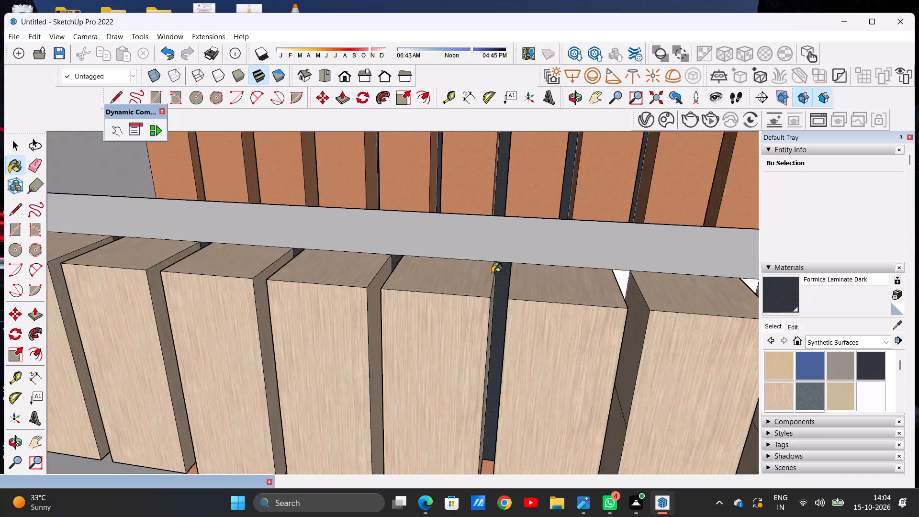
Paint the backing faces in the eighth and ninth gaps of the short slat band with Formica Laminate Dark.
{"action": "scroll", "coordinate": [492, 273], "scroll_direction": "down", "scroll_amount": 14}
{"action": "middle_click_drag", "start_coordinate": [594, 288], "coordinate": [575, 279]}
{"action": "scroll", "coordinate": [520, 268], "scroll_direction": "up", "scroll_amount": 8}
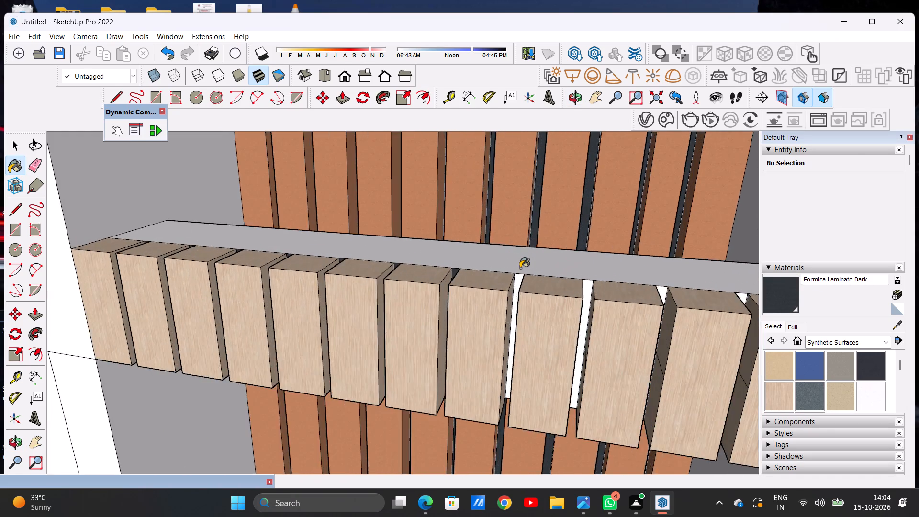
{"action": "scroll", "coordinate": [520, 268], "scroll_direction": "up", "scroll_amount": 11}
{"action": "left_click", "coordinate": [515, 287]}
{"action": "scroll", "coordinate": [515, 287], "scroll_direction": "down", "scroll_amount": 19}
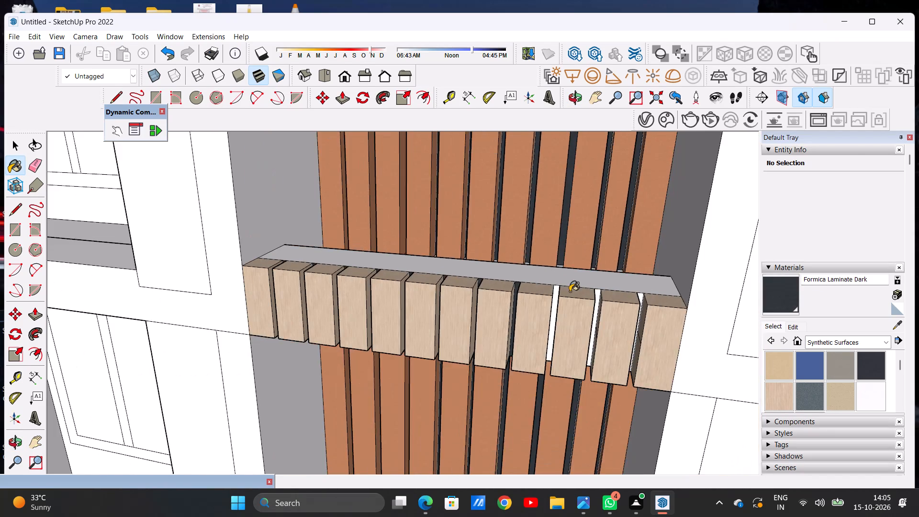
{"action": "scroll", "coordinate": [570, 292], "scroll_direction": "up", "scroll_amount": 17}
{"action": "left_click", "coordinate": [554, 282]}
{"action": "scroll", "coordinate": [523, 284], "scroll_direction": "down", "scroll_amount": 10}
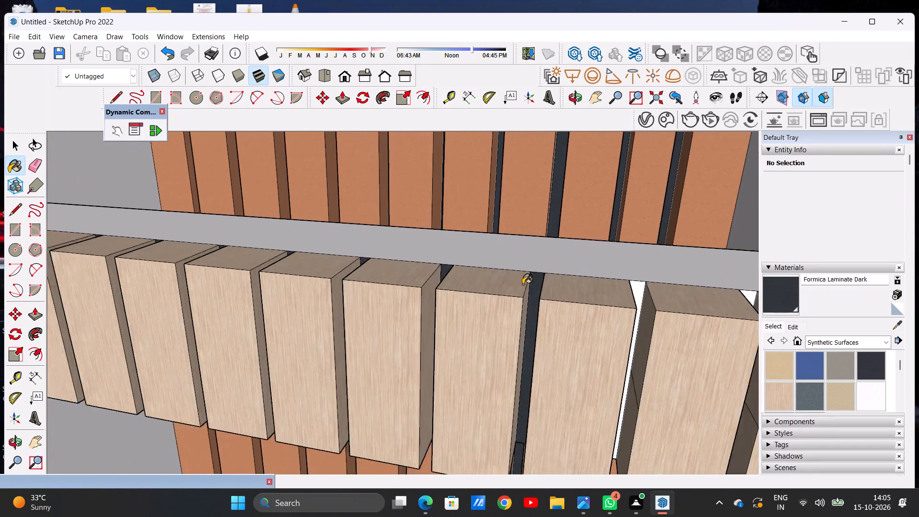
Paint the backing faces in the tenth and eleventh gaps of the short slat band with Formica Laminate Dark.
{"action": "scroll", "coordinate": [523, 284], "scroll_direction": "down", "scroll_amount": 9}
{"action": "middle_click_drag", "start_coordinate": [580, 295], "coordinate": [562, 294]}
{"action": "scroll", "coordinate": [568, 294], "scroll_direction": "up", "scroll_amount": 12}
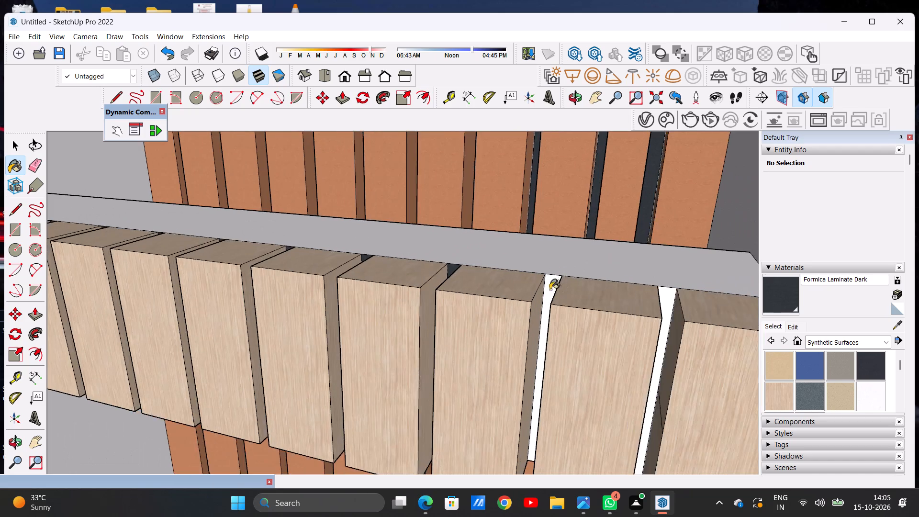
{"action": "scroll", "coordinate": [550, 290], "scroll_direction": "up", "scroll_amount": 4}
{"action": "left_click", "coordinate": [555, 275]}
{"action": "scroll", "coordinate": [564, 299], "scroll_direction": "down", "scroll_amount": 14}
{"action": "scroll", "coordinate": [616, 304], "scroll_direction": "up", "scroll_amount": 8}
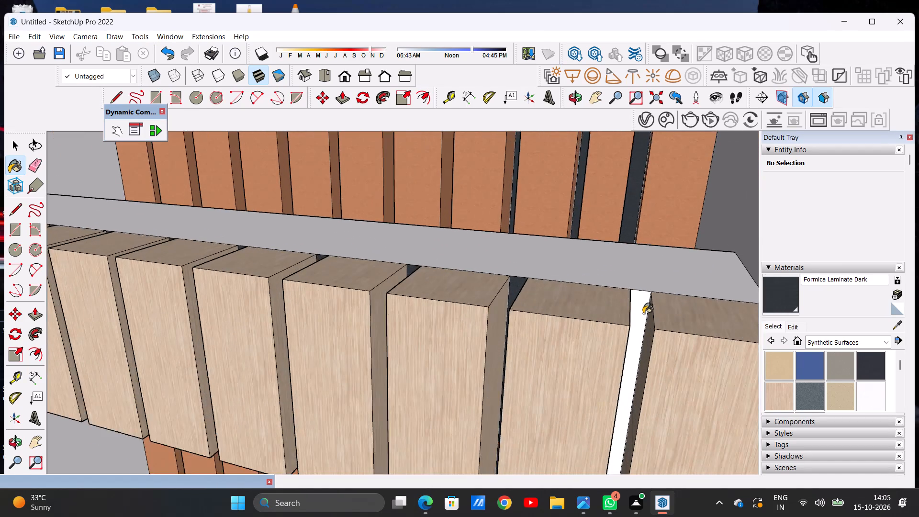
{"action": "scroll", "coordinate": [643, 314], "scroll_direction": "up", "scroll_amount": 6}
{"action": "left_click", "coordinate": [641, 314]}
{"action": "scroll", "coordinate": [531, 314], "scroll_direction": "down", "scroll_amount": 20}
{"action": "scroll", "coordinate": [531, 314], "scroll_direction": "down", "scroll_amount": 9}
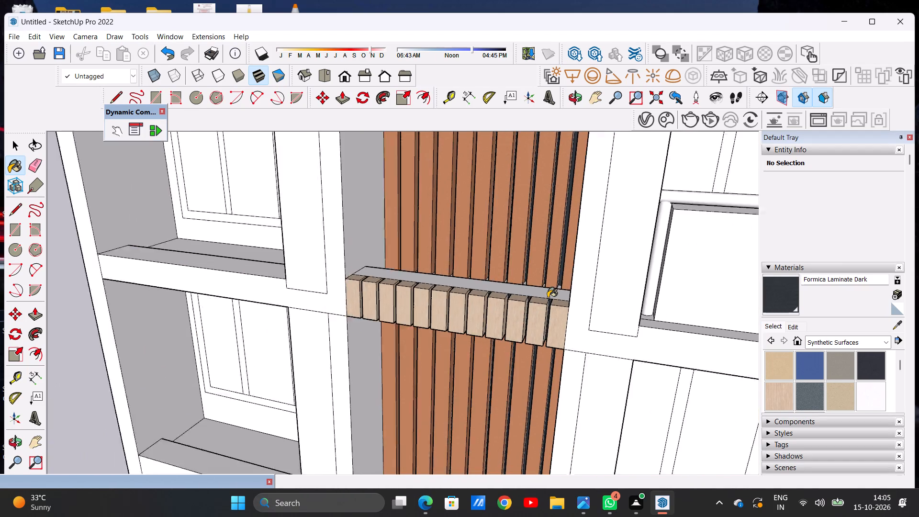
Paint the front faces of the first five slats in the second short slat band from the top with Formica Laminate Light.
{"action": "scroll", "coordinate": [548, 298], "scroll_direction": "down", "scroll_amount": 2}
{"action": "middle_click_drag", "start_coordinate": [487, 332], "coordinate": [553, 263]}
{"action": "scroll", "coordinate": [500, 308], "scroll_direction": "down", "scroll_amount": 11}
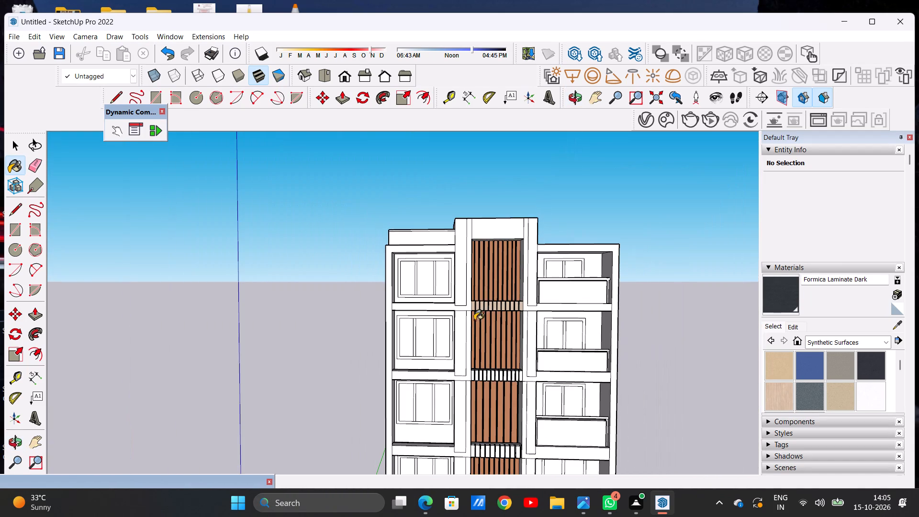
{"action": "scroll", "coordinate": [495, 417], "scroll_direction": "up", "scroll_amount": 13}
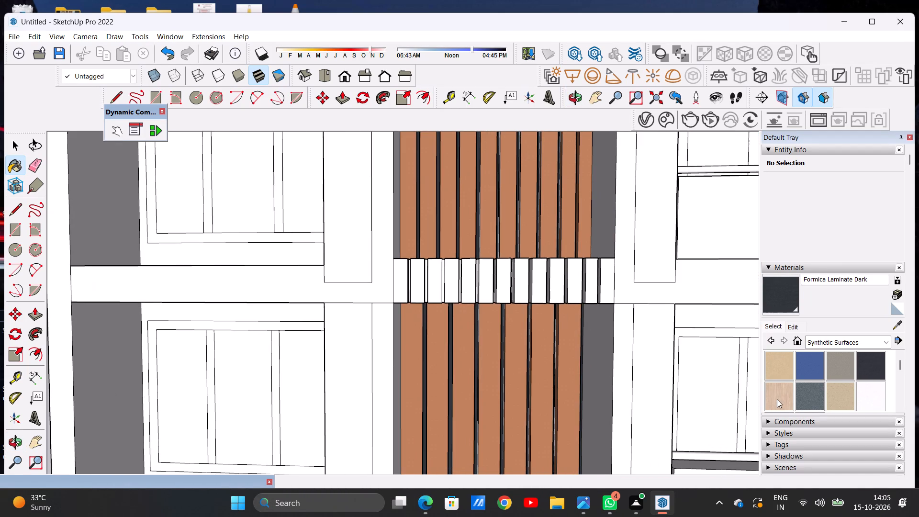
{"action": "left_click", "coordinate": [778, 392]}
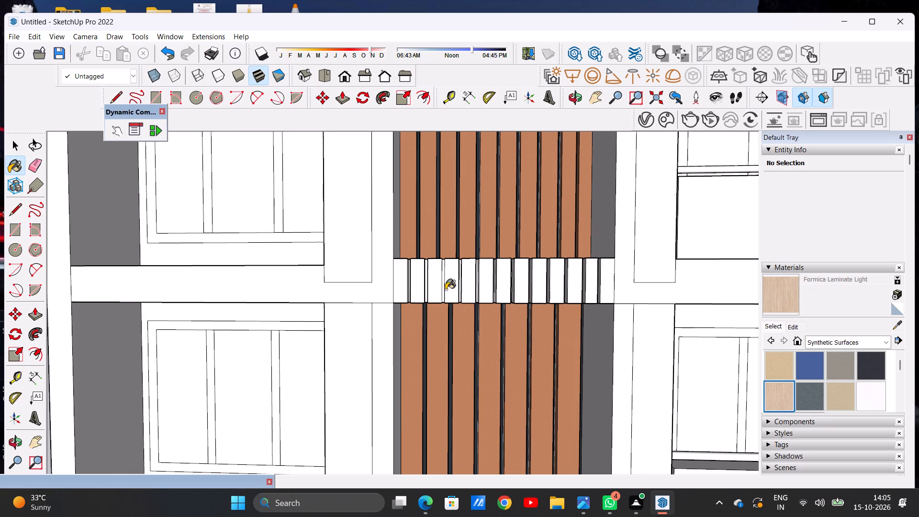
{"action": "scroll", "coordinate": [393, 281], "scroll_direction": "up", "scroll_amount": 7}
{"action": "scroll", "coordinate": [405, 280], "scroll_direction": "down", "scroll_amount": 1}
{"action": "scroll", "coordinate": [405, 280], "scroll_direction": "up", "scroll_amount": 3}
{"action": "left_click", "coordinate": [405, 280]}
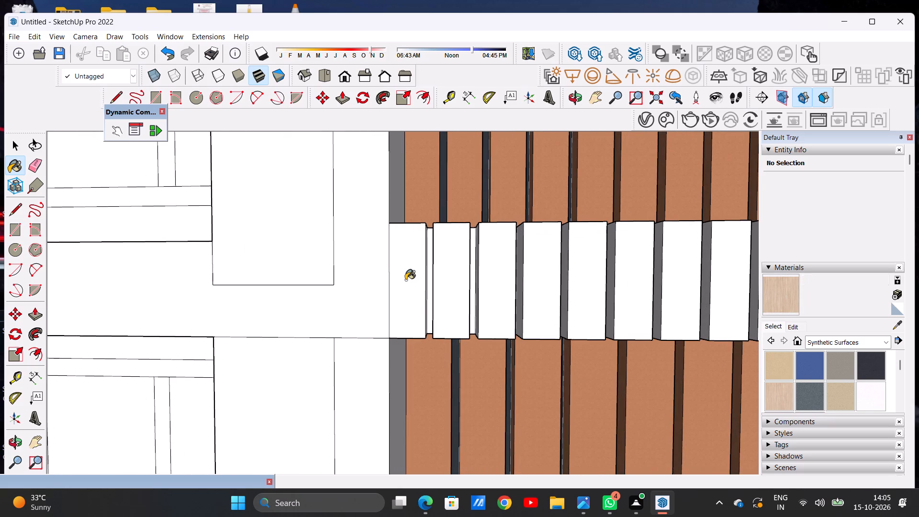
{"action": "left_click", "coordinate": [437, 280]}
{"action": "left_click", "coordinate": [493, 277]}
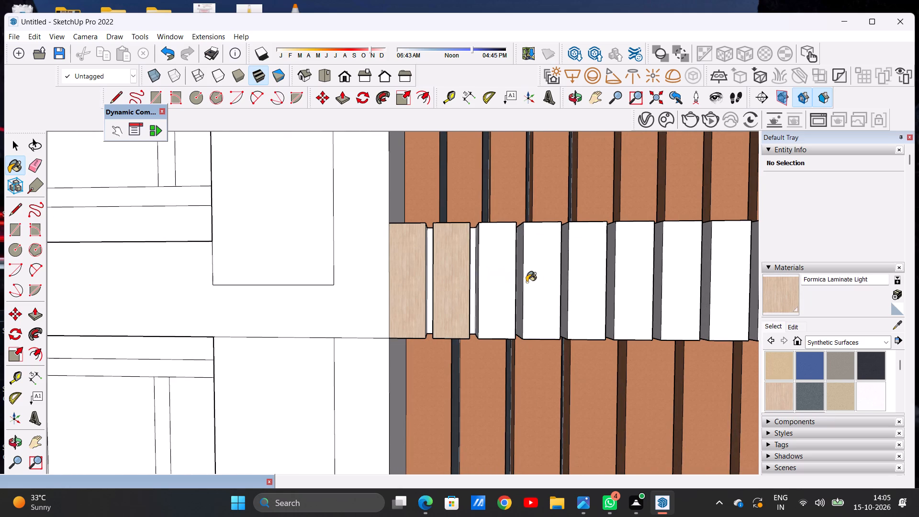
{"action": "left_click", "coordinate": [544, 284]}
{"action": "left_click", "coordinate": [586, 280]}
{"action": "scroll", "coordinate": [478, 313], "scroll_direction": "down", "scroll_amount": 3}
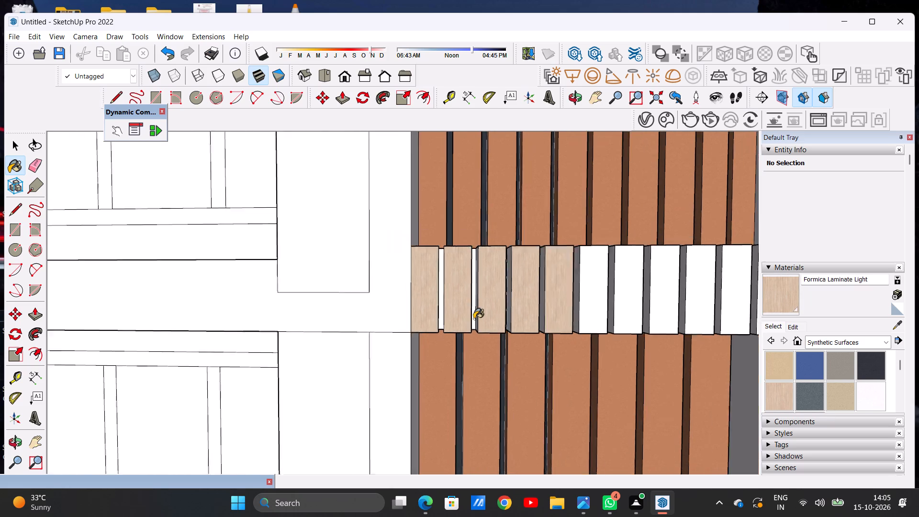
Paint the front faces of the sixth to tenth slats in the second short slat band with Formica Laminate Light.
{"action": "scroll", "coordinate": [474, 319], "scroll_direction": "down", "scroll_amount": 10}
{"action": "scroll", "coordinate": [583, 307], "scroll_direction": "up", "scroll_amount": 13}
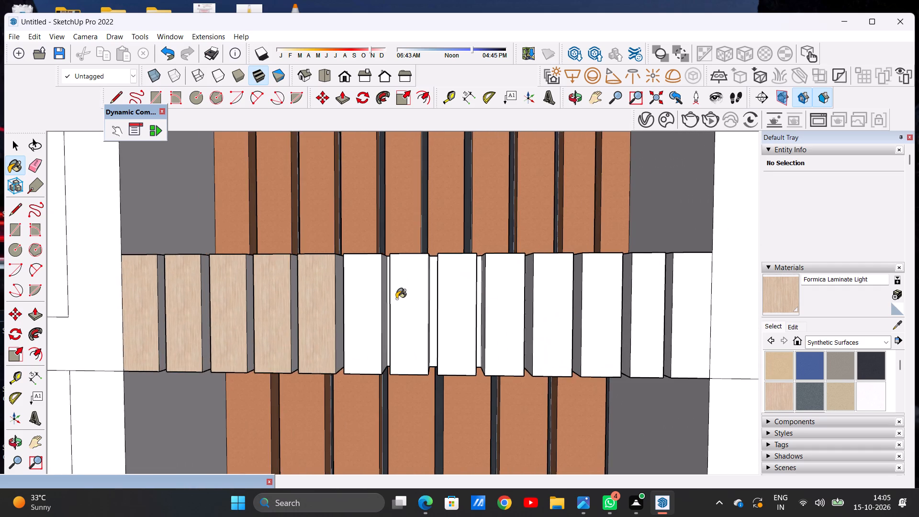
{"action": "scroll", "coordinate": [392, 299], "scroll_direction": "up", "scroll_amount": 4}
{"action": "left_click", "coordinate": [357, 300]}
{"action": "left_click", "coordinate": [423, 293]}
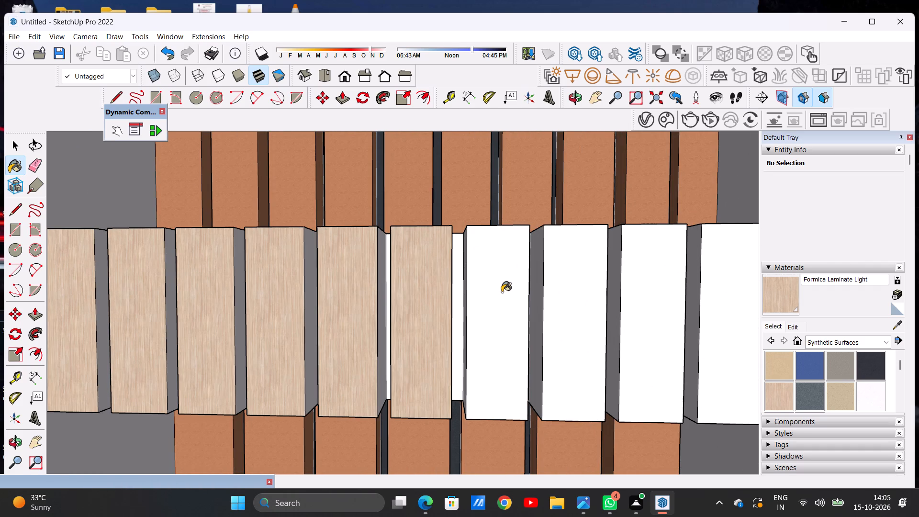
{"action": "left_click", "coordinate": [502, 292]}
{"action": "left_click", "coordinate": [559, 292]}
{"action": "left_click", "coordinate": [640, 290]}
{"action": "scroll", "coordinate": [462, 292], "scroll_direction": "down", "scroll_amount": 3}
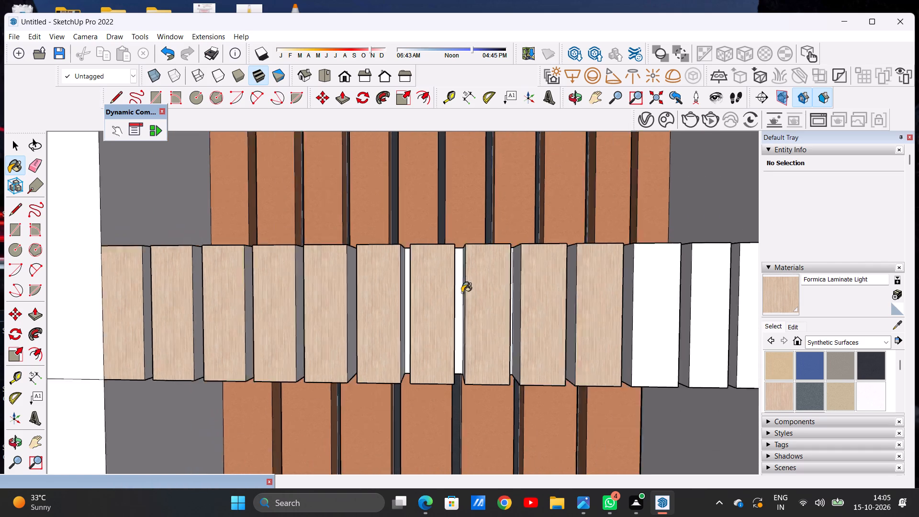
Paint the front faces of the last three slats in the second short slat band with Formica Laminate Light.
{"action": "scroll", "coordinate": [462, 292], "scroll_direction": "down", "scroll_amount": 10}
{"action": "scroll", "coordinate": [556, 303], "scroll_direction": "up", "scroll_amount": 6}
{"action": "scroll", "coordinate": [595, 301], "scroll_direction": "up", "scroll_amount": 4}
{"action": "left_click", "coordinate": [583, 298]}
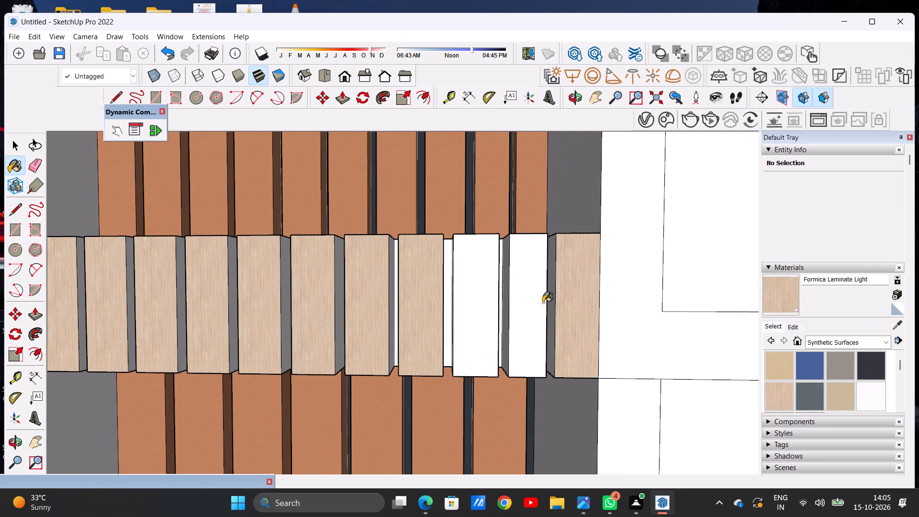
{"action": "left_click", "coordinate": [532, 304]}
{"action": "left_click", "coordinate": [486, 306]}
{"action": "scroll", "coordinate": [500, 289], "scroll_direction": "down", "scroll_amount": 14}
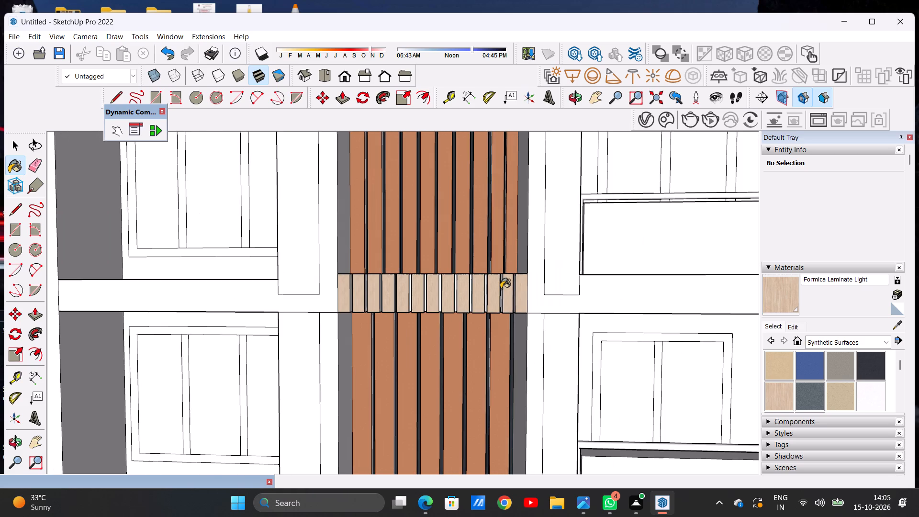
Paint the top faces of the first five slats in the second short slat band with Formica Laminate Light.
{"action": "scroll", "coordinate": [494, 289], "scroll_direction": "down", "scroll_amount": 14}
{"action": "middle_click_drag", "start_coordinate": [465, 281], "coordinate": [475, 356]}
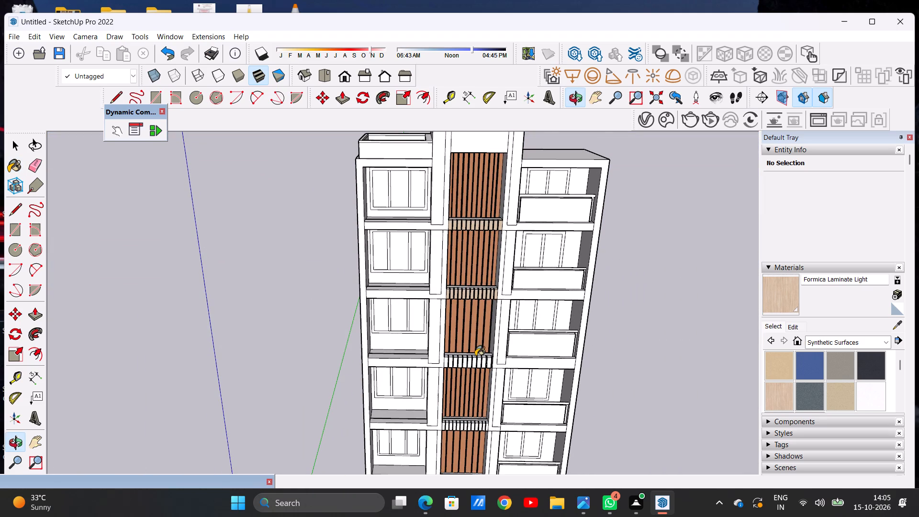
{"action": "scroll", "coordinate": [461, 290], "scroll_direction": "up", "scroll_amount": 12}
{"action": "middle_click_drag", "start_coordinate": [448, 329], "coordinate": [443, 374]}
{"action": "scroll", "coordinate": [440, 307], "scroll_direction": "up", "scroll_amount": 7}
{"action": "scroll", "coordinate": [406, 305], "scroll_direction": "down", "scroll_amount": 1}
{"action": "scroll", "coordinate": [404, 305], "scroll_direction": "up", "scroll_amount": 10}
{"action": "left_click", "coordinate": [389, 295]}
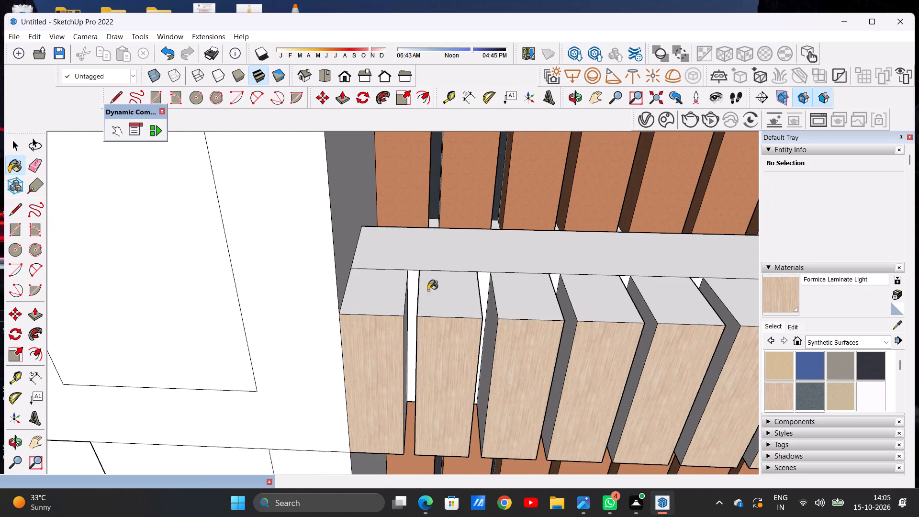
{"action": "left_click", "coordinate": [433, 291]}
{"action": "left_click", "coordinate": [516, 292]}
{"action": "scroll", "coordinate": [435, 308], "scroll_direction": "down", "scroll_amount": 8}
{"action": "scroll", "coordinate": [509, 301], "scroll_direction": "up", "scroll_amount": 6}
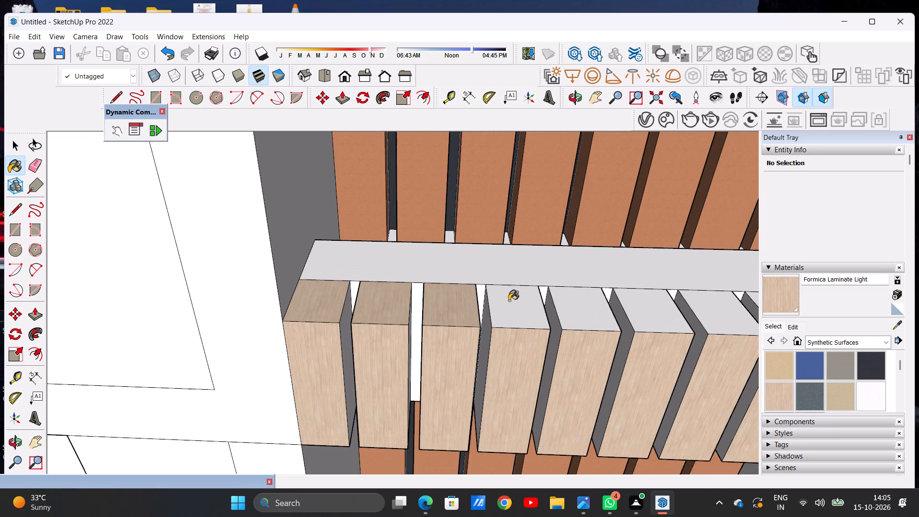
{"action": "left_click", "coordinate": [505, 300]}
{"action": "left_click", "coordinate": [572, 300]}
{"action": "scroll", "coordinate": [419, 311], "scroll_direction": "down", "scroll_amount": 11}
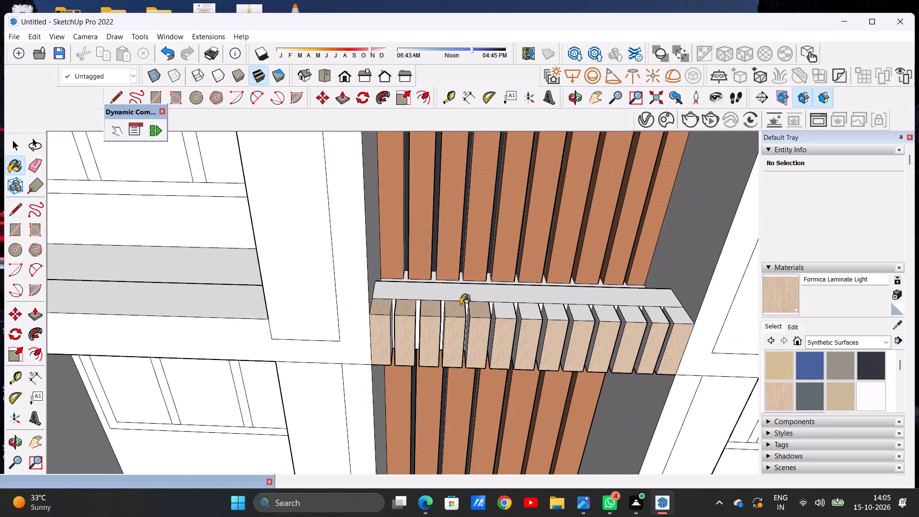
Paint the top faces of the sixth to ninth slats in the second short slat band with Formica Laminate Light.
{"action": "scroll", "coordinate": [513, 297], "scroll_direction": "down", "scroll_amount": 2}
{"action": "scroll", "coordinate": [513, 297], "scroll_direction": "up", "scroll_amount": 17}
{"action": "left_click", "coordinate": [487, 332]}
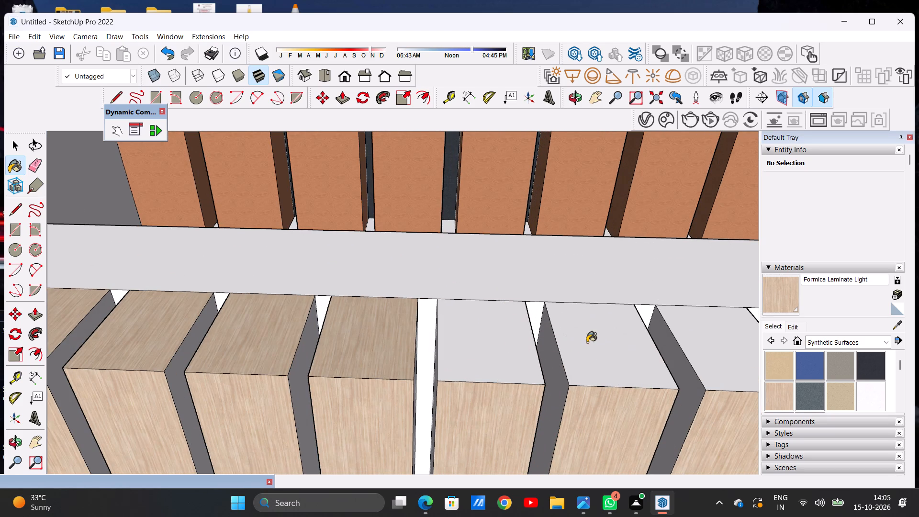
{"action": "left_click", "coordinate": [587, 342]}
{"action": "scroll", "coordinate": [450, 341], "scroll_direction": "down", "scroll_amount": 11}
{"action": "scroll", "coordinate": [550, 337], "scroll_direction": "up", "scroll_amount": 7}
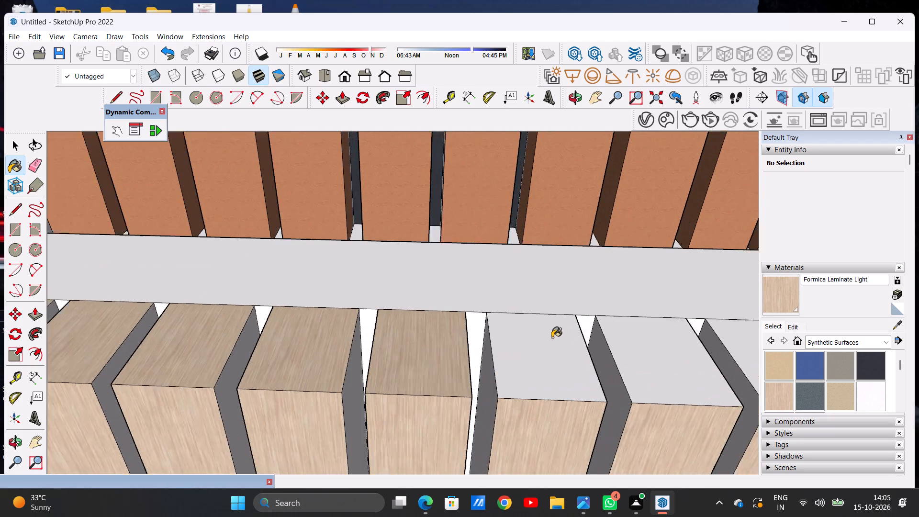
{"action": "scroll", "coordinate": [552, 337], "scroll_direction": "up", "scroll_amount": 9}
{"action": "left_click", "coordinate": [523, 353]}
{"action": "scroll", "coordinate": [506, 354], "scroll_direction": "down", "scroll_amount": 15}
{"action": "scroll", "coordinate": [559, 355], "scroll_direction": "up", "scroll_amount": 3}
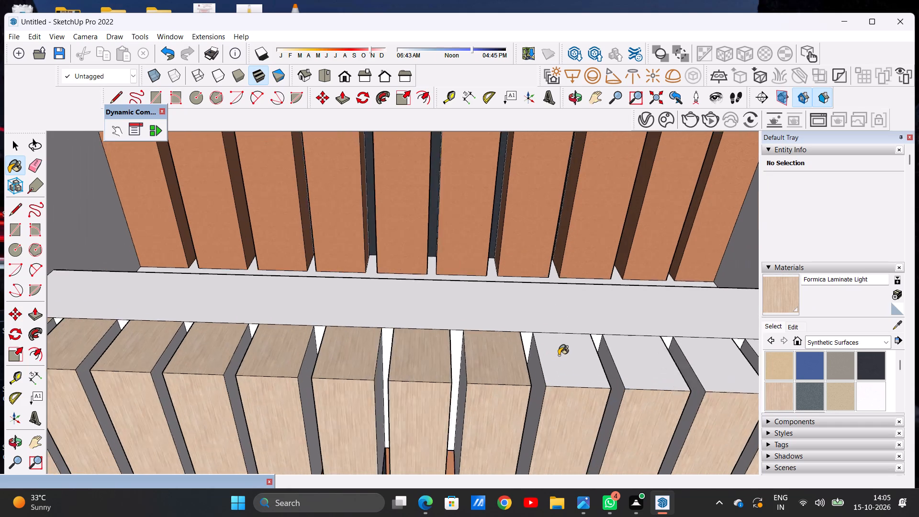
{"action": "scroll", "coordinate": [559, 355], "scroll_direction": "up", "scroll_amount": 3}
{"action": "left_click", "coordinate": [559, 355]}
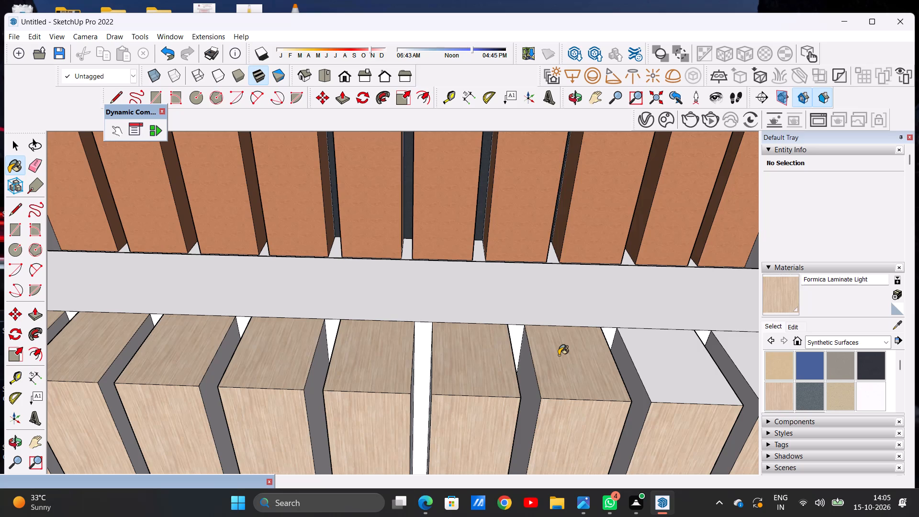
Paint the top faces of the last four slats in the second short slat band with Formica Laminate Light.
{"action": "scroll", "coordinate": [499, 336], "scroll_direction": "down", "scroll_amount": 11}
{"action": "scroll", "coordinate": [620, 367], "scroll_direction": "up", "scroll_amount": 5}
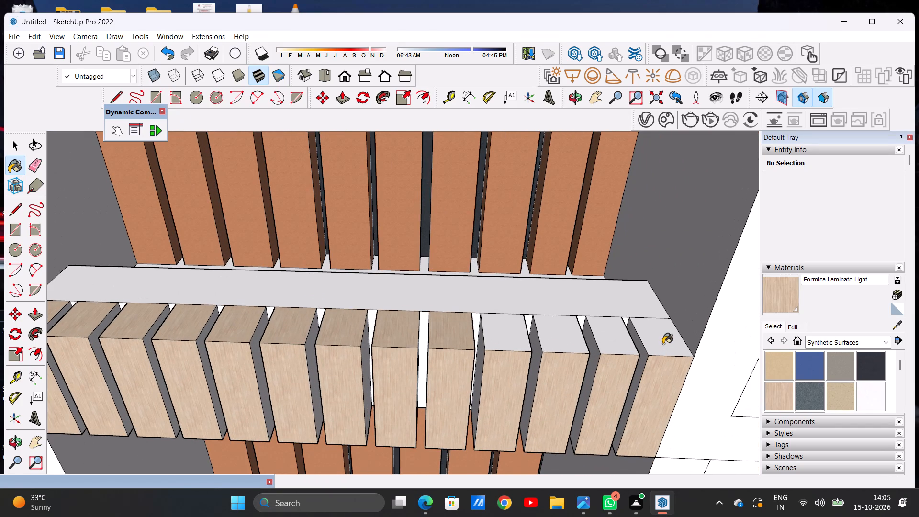
{"action": "left_click", "coordinate": [663, 344]}
{"action": "left_click", "coordinate": [609, 334]}
{"action": "left_click", "coordinate": [564, 335]}
{"action": "left_click", "coordinate": [512, 336]}
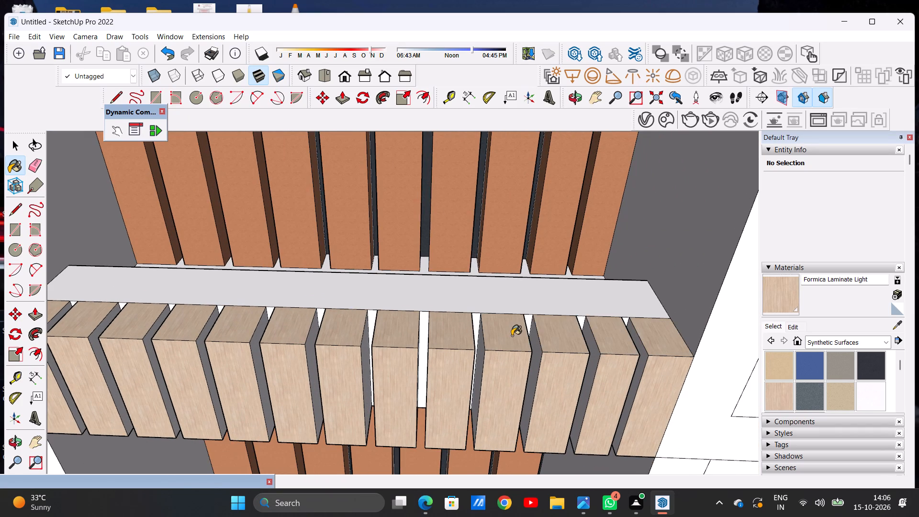
{"action": "scroll", "coordinate": [491, 304], "scroll_direction": "down", "scroll_amount": 11}
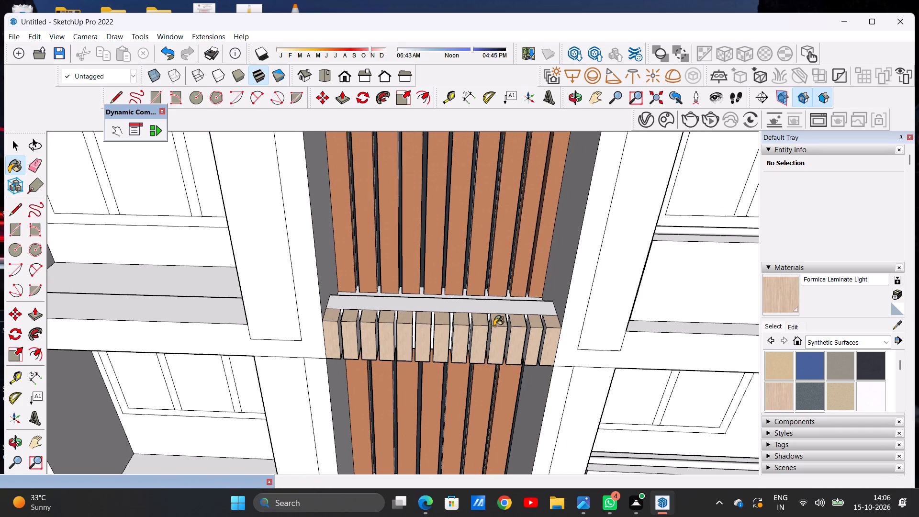
Paint the undersides of the first four slats in the second short slat band with Formica Laminate Light.
{"action": "middle_click_drag", "start_coordinate": [444, 359], "coordinate": [464, 248]}
{"action": "middle_click_drag", "start_coordinate": [441, 343], "coordinate": [414, 232]}
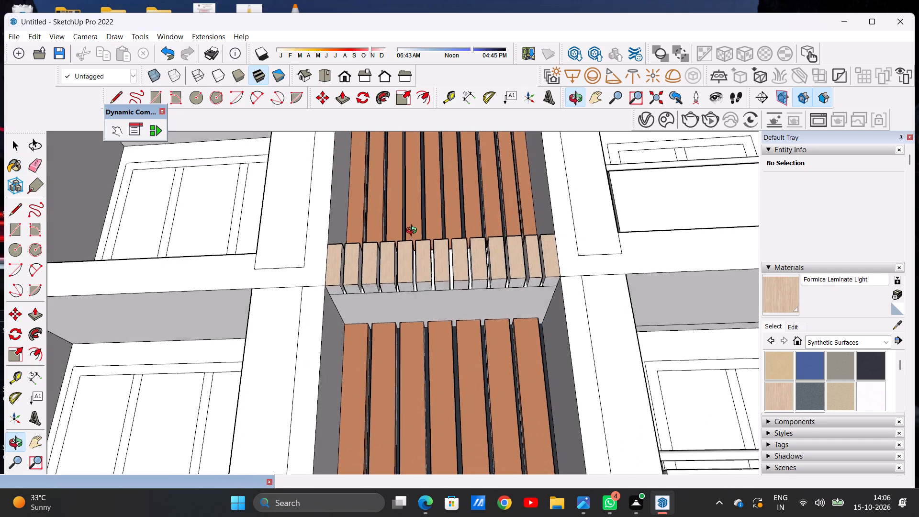
{"action": "middle_click_drag", "start_coordinate": [414, 232], "coordinate": [417, 218]}
{"action": "scroll", "coordinate": [339, 302], "scroll_direction": "up", "scroll_amount": 14}
{"action": "left_click", "coordinate": [337, 265]}
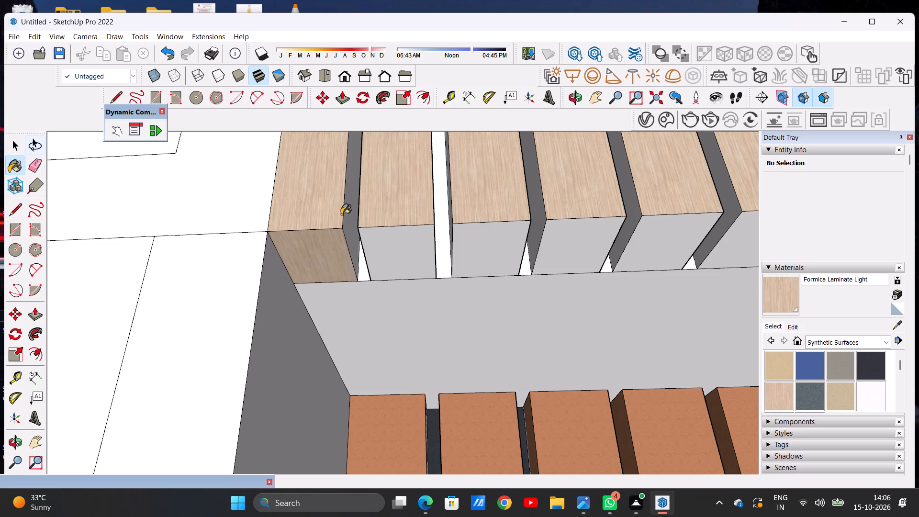
{"action": "left_click", "coordinate": [408, 251]}
{"action": "left_click", "coordinate": [481, 243]}
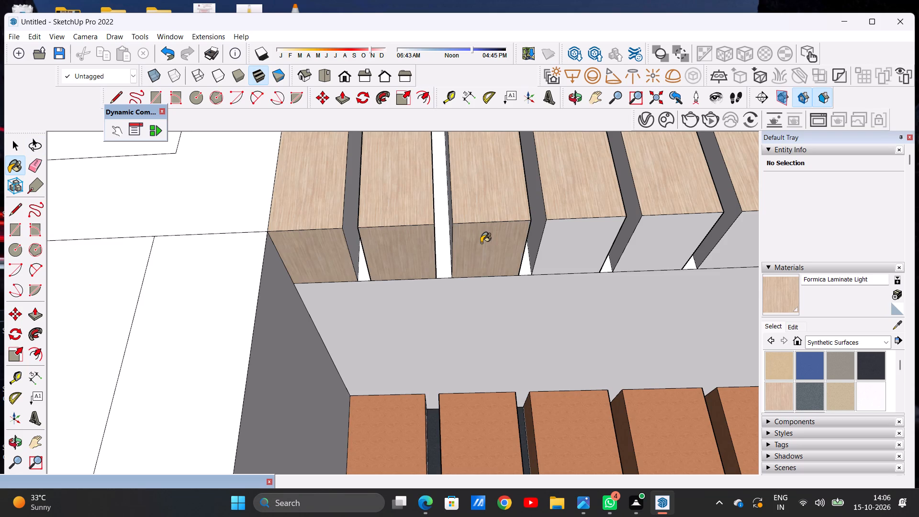
{"action": "left_click", "coordinate": [559, 241]}
{"action": "scroll", "coordinate": [451, 254], "scroll_direction": "down", "scroll_amount": 8}
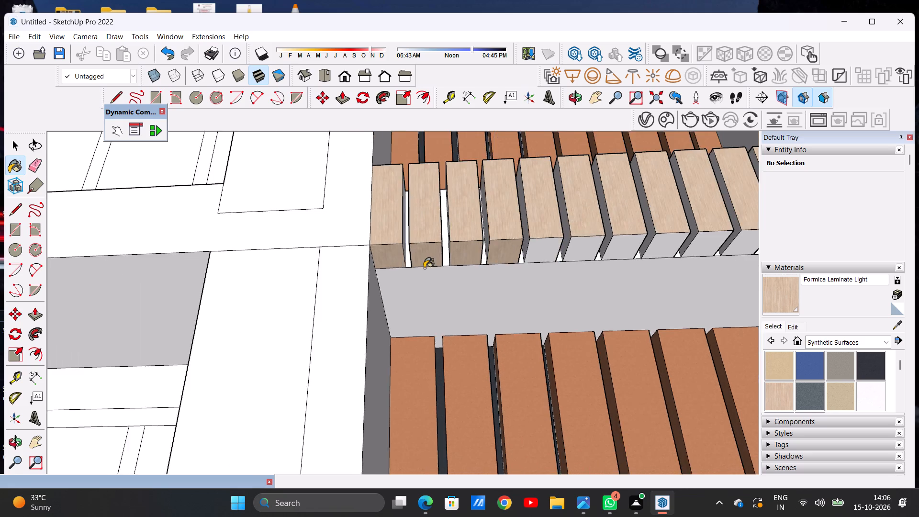
Paint the undersides of the fifth to eighth slats in the second short slat band with Formica Laminate Light.
{"action": "scroll", "coordinate": [435, 268], "scroll_direction": "down", "scroll_amount": 1}
{"action": "scroll", "coordinate": [540, 242], "scroll_direction": "up", "scroll_amount": 11}
{"action": "left_click", "coordinate": [534, 246]}
{"action": "left_click", "coordinate": [614, 253]}
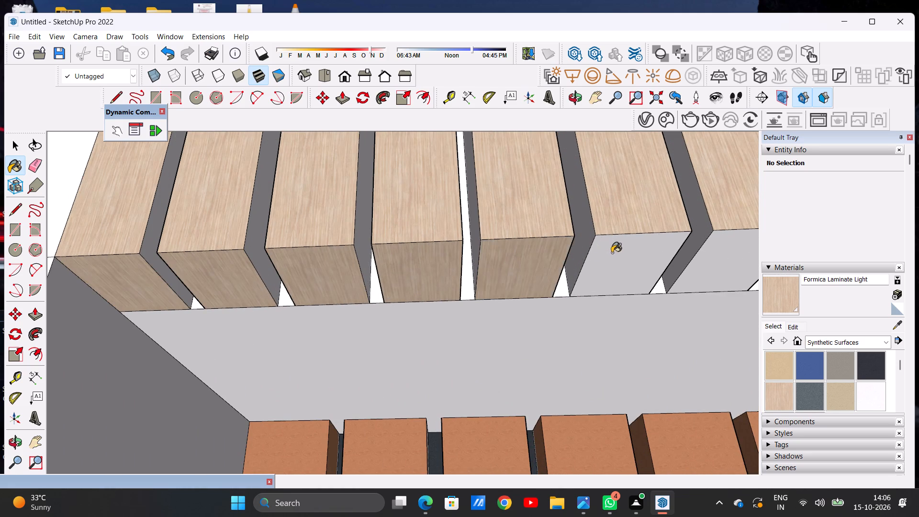
{"action": "scroll", "coordinate": [549, 268], "scroll_direction": "down", "scroll_amount": 20}
{"action": "scroll", "coordinate": [569, 261], "scroll_direction": "down", "scroll_amount": 1}
{"action": "scroll", "coordinate": [569, 261], "scroll_direction": "up", "scroll_amount": 14}
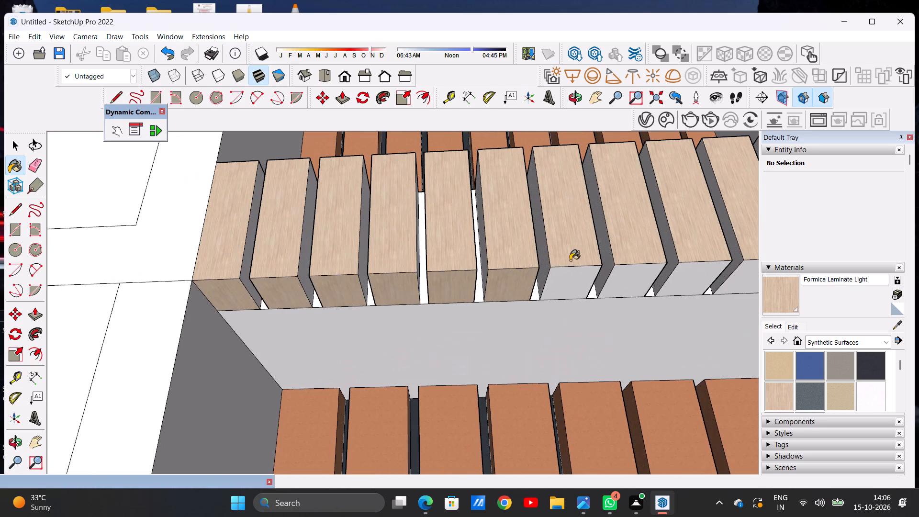
{"action": "left_click", "coordinate": [572, 272]}
{"action": "left_click", "coordinate": [628, 277]}
{"action": "scroll", "coordinate": [463, 280], "scroll_direction": "down", "scroll_amount": 11}
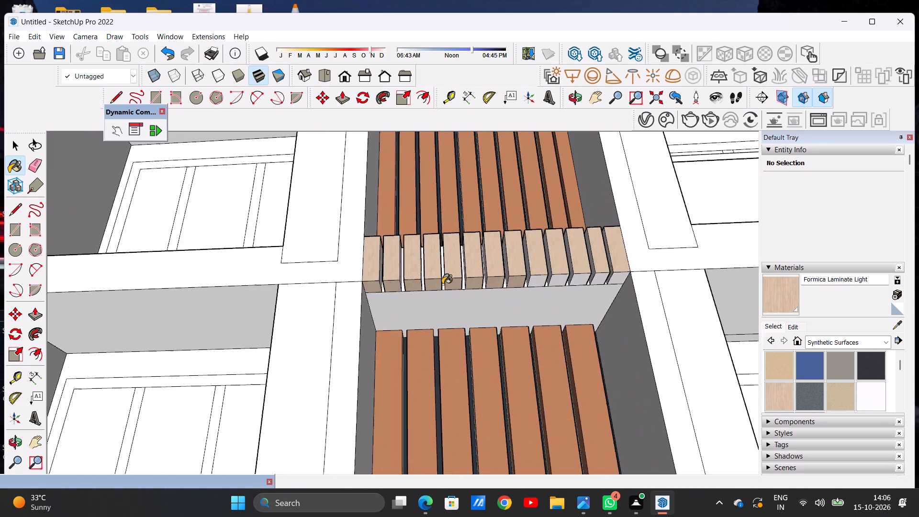
Paint the undersides of the last five slats in the second short slat band with Formica Laminate Light.
{"action": "scroll", "coordinate": [442, 284], "scroll_direction": "down", "scroll_amount": 2}
{"action": "scroll", "coordinate": [522, 284], "scroll_direction": "down", "scroll_amount": 1}
{"action": "scroll", "coordinate": [522, 284], "scroll_direction": "up", "scroll_amount": 19}
{"action": "left_click", "coordinate": [486, 283]}
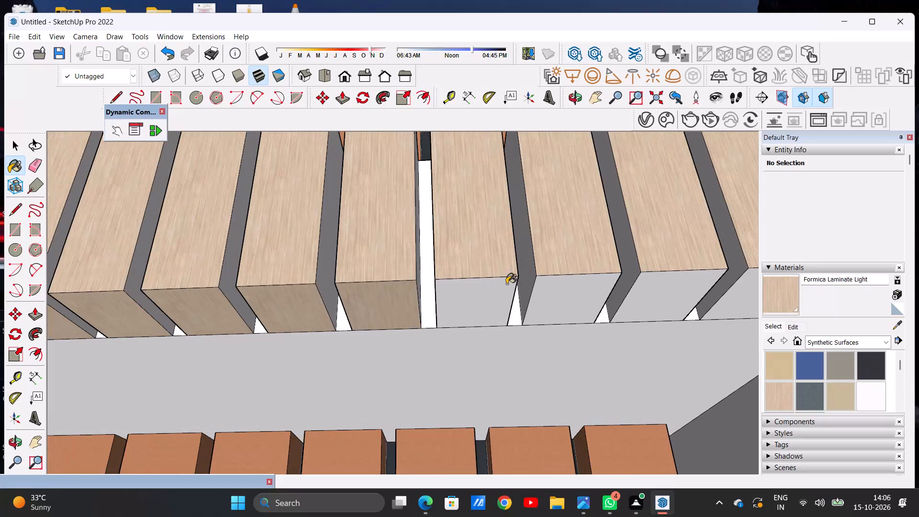
{"action": "left_click", "coordinate": [545, 284]}
{"action": "scroll", "coordinate": [508, 282], "scroll_direction": "down", "scroll_amount": 13}
{"action": "scroll", "coordinate": [552, 288], "scroll_direction": "up", "scroll_amount": 8}
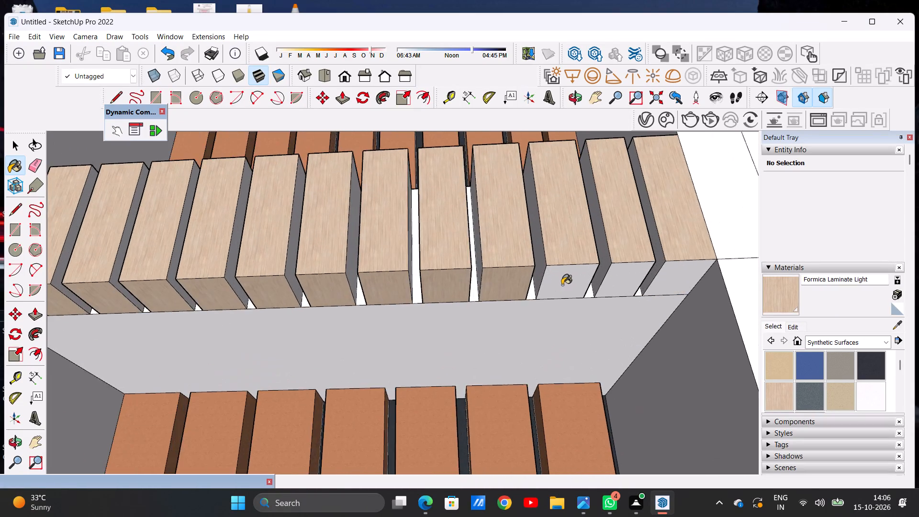
{"action": "scroll", "coordinate": [562, 285], "scroll_direction": "up", "scroll_amount": 6}
{"action": "scroll", "coordinate": [564, 284], "scroll_direction": "down", "scroll_amount": 1}
{"action": "left_click", "coordinate": [565, 281]}
{"action": "scroll", "coordinate": [498, 290], "scroll_direction": "down", "scroll_amount": 14}
{"action": "scroll", "coordinate": [542, 293], "scroll_direction": "up", "scroll_amount": 7}
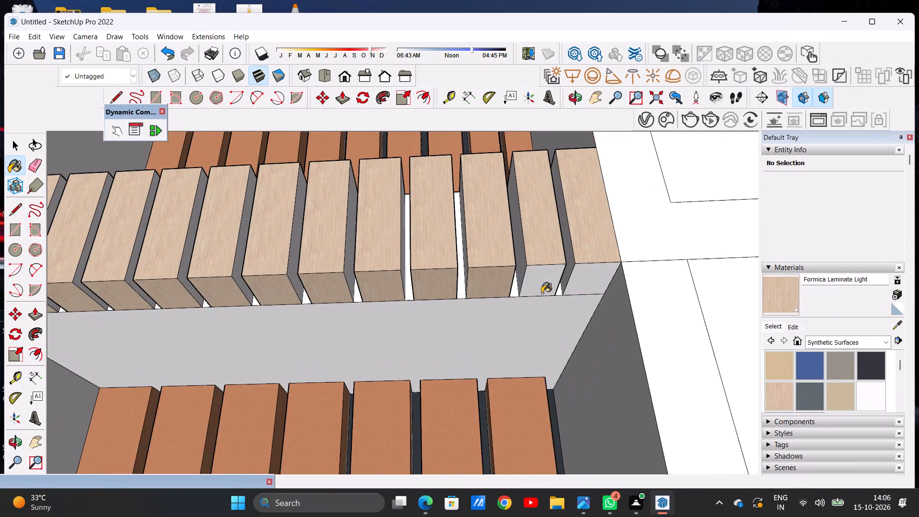
{"action": "scroll", "coordinate": [547, 286], "scroll_direction": "up", "scroll_amount": 13}
{"action": "left_click", "coordinate": [549, 281]}
{"action": "scroll", "coordinate": [549, 281], "scroll_direction": "down", "scroll_amount": 7}
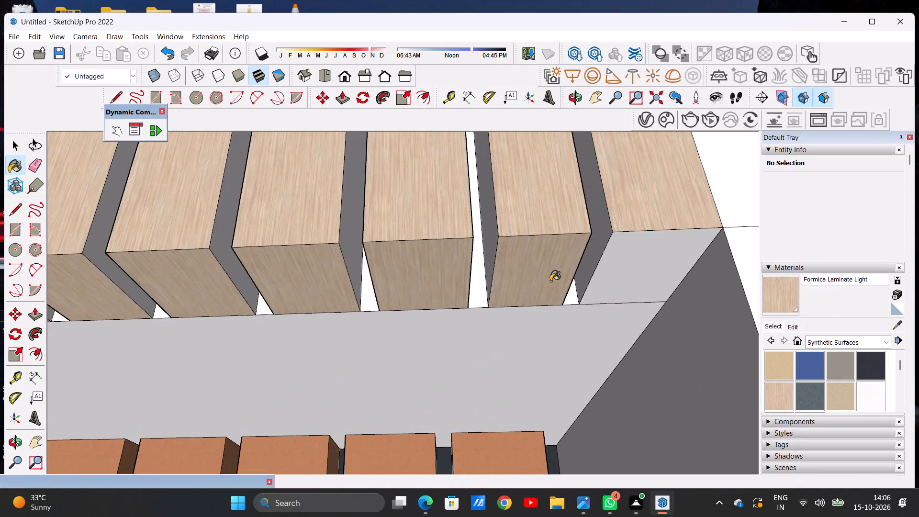
{"action": "left_click", "coordinate": [616, 270]}
Paint the right-hand side faces of the first three slats in the second short slat band with Formica Laminate Light.
{"action": "scroll", "coordinate": [586, 278], "scroll_direction": "down", "scroll_amount": 16}
{"action": "middle_click_drag", "start_coordinate": [512, 259], "coordinate": [517, 291]}
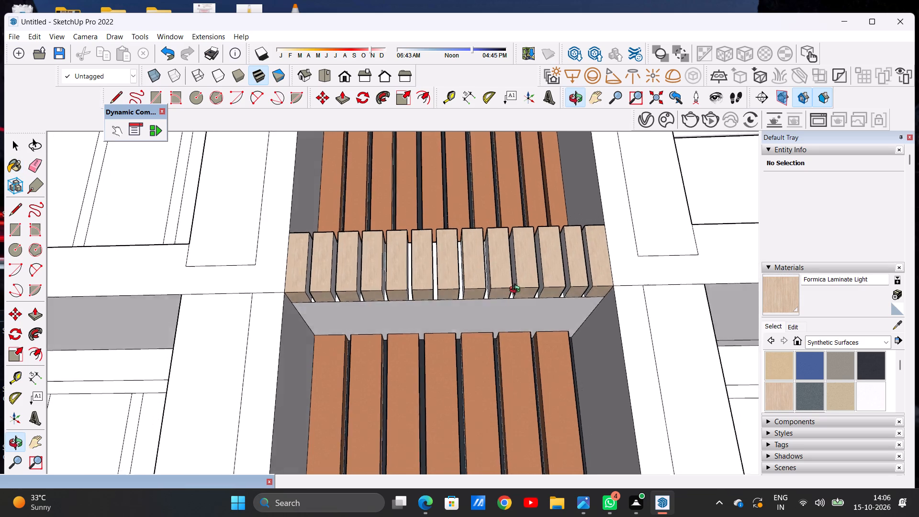
{"action": "middle_click_drag", "start_coordinate": [517, 291], "coordinate": [540, 371]}
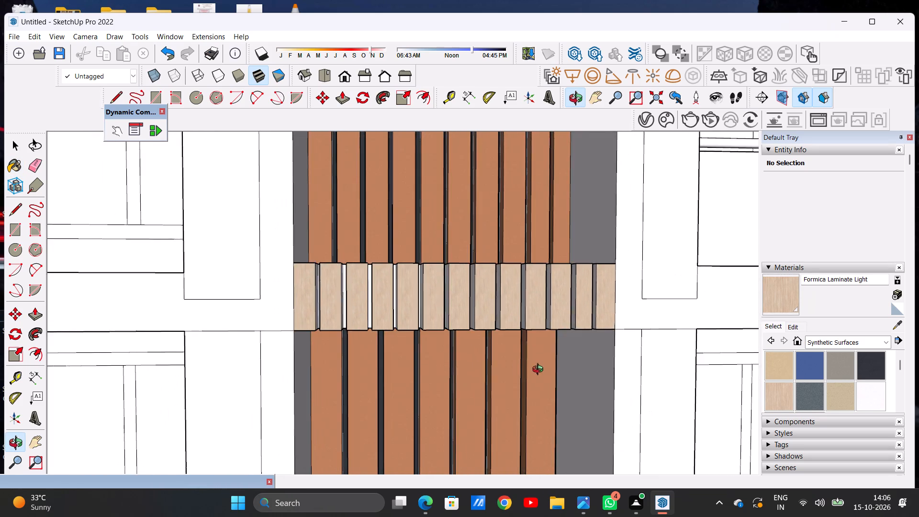
{"action": "middle_click_drag", "start_coordinate": [540, 371], "coordinate": [422, 385]}
{"action": "scroll", "coordinate": [328, 314], "scroll_direction": "up", "scroll_amount": 8}
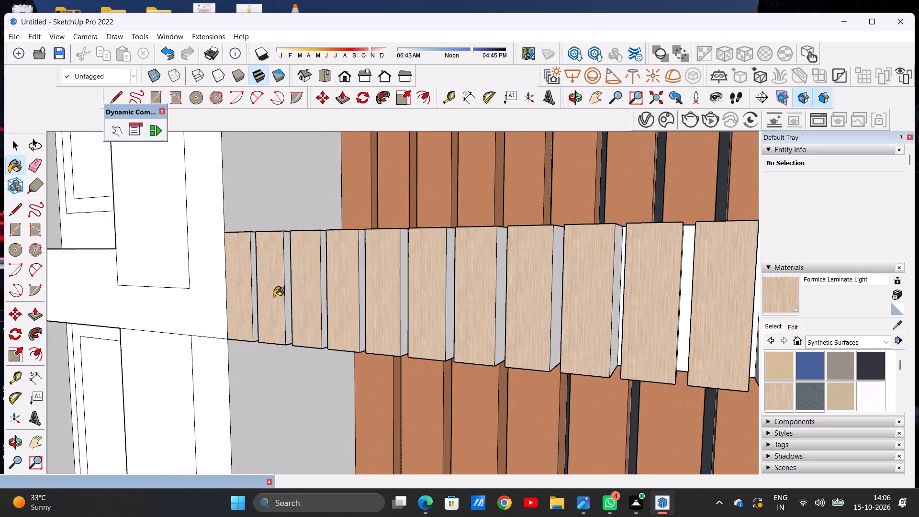
{"action": "scroll", "coordinate": [274, 297], "scroll_direction": "up", "scroll_amount": 6}
{"action": "scroll", "coordinate": [248, 285], "scroll_direction": "down", "scroll_amount": 1}
{"action": "scroll", "coordinate": [247, 284], "scroll_direction": "up", "scroll_amount": 11}
{"action": "left_click", "coordinate": [233, 280]}
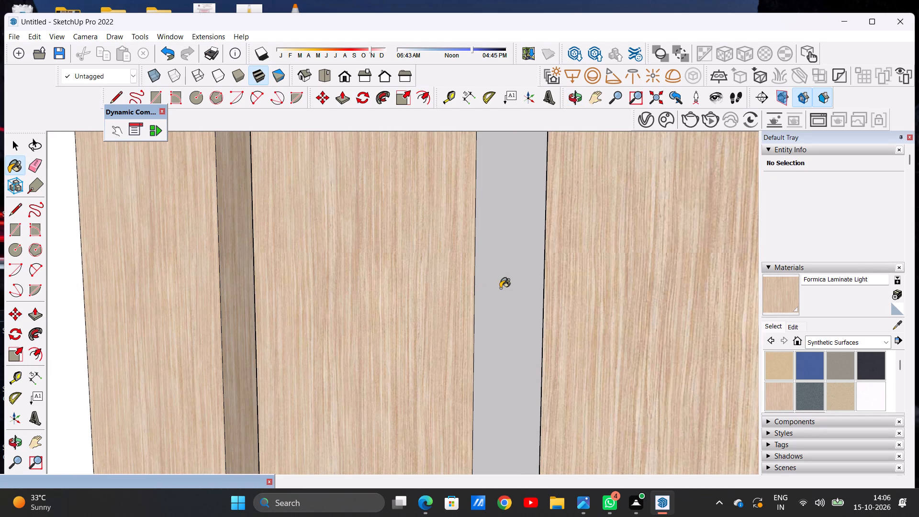
{"action": "left_click_drag", "start_coordinate": [500, 288], "coordinate": [494, 287]}
{"action": "scroll", "coordinate": [441, 286], "scroll_direction": "down", "scroll_amount": 20}
{"action": "scroll", "coordinate": [441, 286], "scroll_direction": "down", "scroll_amount": 1}
{"action": "scroll", "coordinate": [499, 250], "scroll_direction": "up", "scroll_amount": 11}
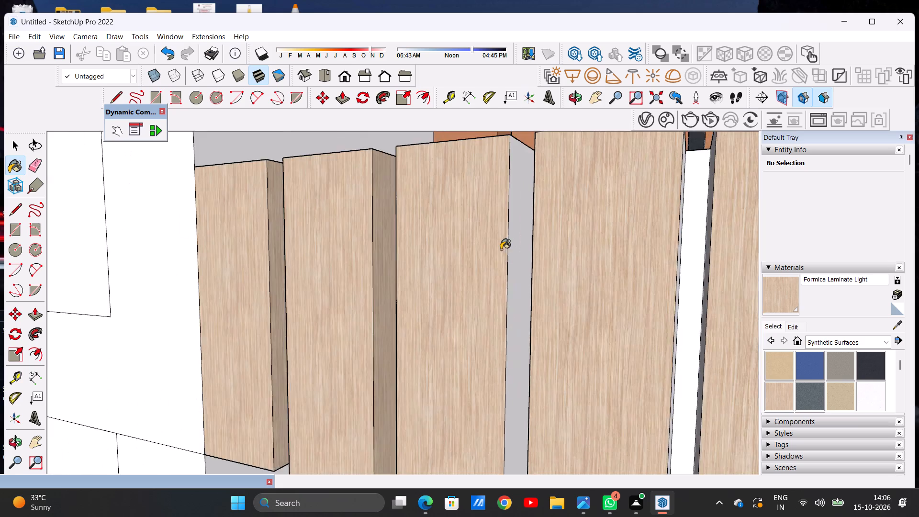
{"action": "scroll", "coordinate": [523, 248], "scroll_direction": "up", "scroll_amount": 4}
{"action": "left_click", "coordinate": [506, 251]}
Paint the right-hand side faces of the fourth and fifth slats in the second short band with Formica Laminate Light.
{"action": "scroll", "coordinate": [472, 273], "scroll_direction": "down", "scroll_amount": 17}
{"action": "middle_click_drag", "start_coordinate": [530, 280], "coordinate": [491, 289]}
{"action": "scroll", "coordinate": [503, 270], "scroll_direction": "up", "scroll_amount": 10}
{"action": "scroll", "coordinate": [503, 269], "scroll_direction": "down", "scroll_amount": 1}
{"action": "scroll", "coordinate": [503, 269], "scroll_direction": "up", "scroll_amount": 3}
{"action": "left_click", "coordinate": [503, 269]}
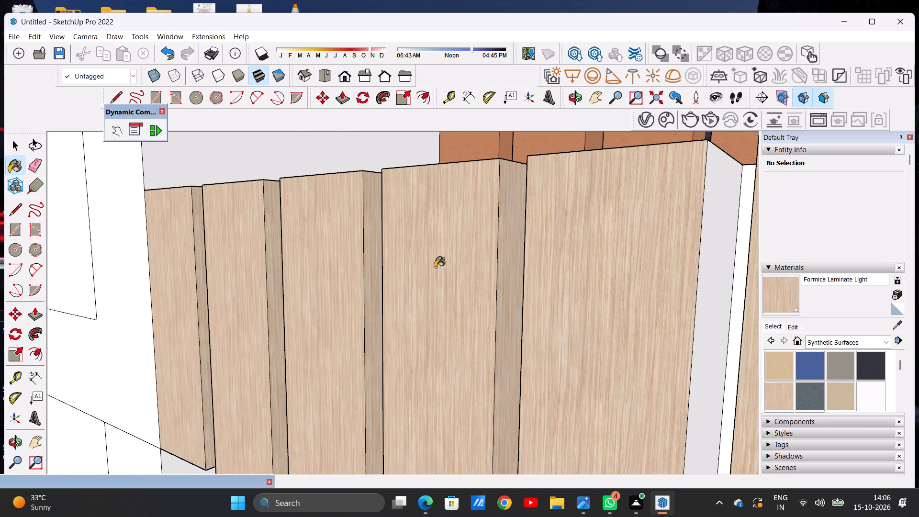
{"action": "scroll", "coordinate": [431, 264], "scroll_direction": "down", "scroll_amount": 9}
{"action": "scroll", "coordinate": [431, 264], "scroll_direction": "up", "scroll_amount": 1}
{"action": "scroll", "coordinate": [431, 264], "scroll_direction": "down", "scroll_amount": 5}
{"action": "scroll", "coordinate": [486, 258], "scroll_direction": "up", "scroll_amount": 14}
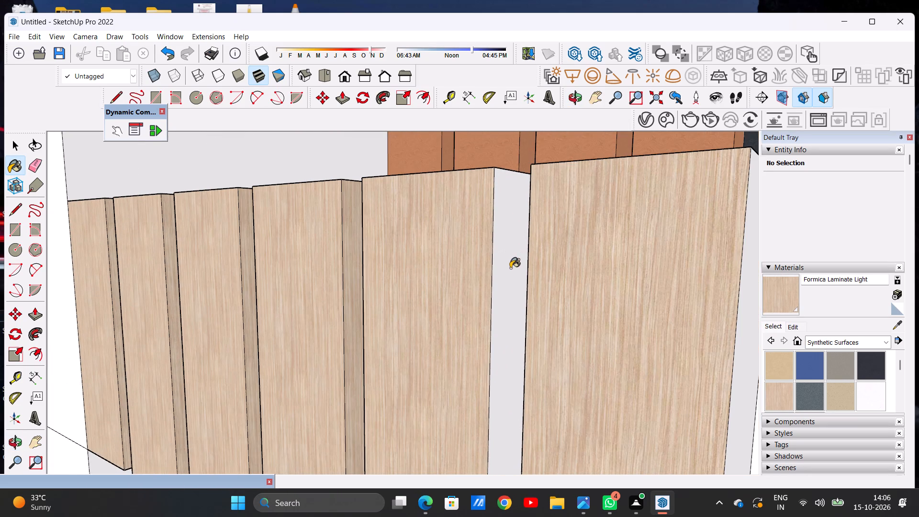
{"action": "left_click", "coordinate": [510, 268]}
Paint the right-hand side faces of the sixth to tenth slats in the second short band with Formica Laminate Light.
{"action": "scroll", "coordinate": [488, 263], "scroll_direction": "down", "scroll_amount": 14}
{"action": "scroll", "coordinate": [491, 258], "scroll_direction": "down", "scroll_amount": 9}
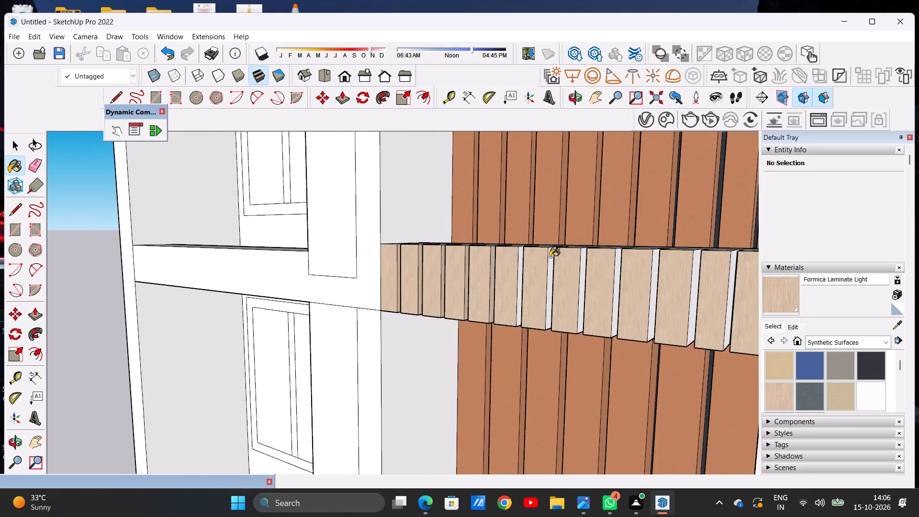
{"action": "scroll", "coordinate": [549, 257], "scroll_direction": "up", "scroll_amount": 20}
{"action": "left_click", "coordinate": [557, 251]}
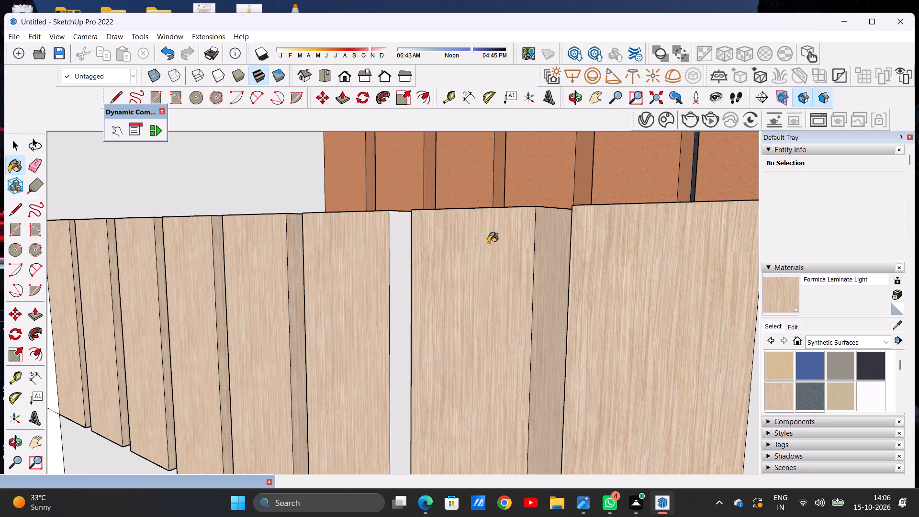
{"action": "left_click", "coordinate": [397, 253]}
{"action": "scroll", "coordinate": [455, 247], "scroll_direction": "down", "scroll_amount": 15}
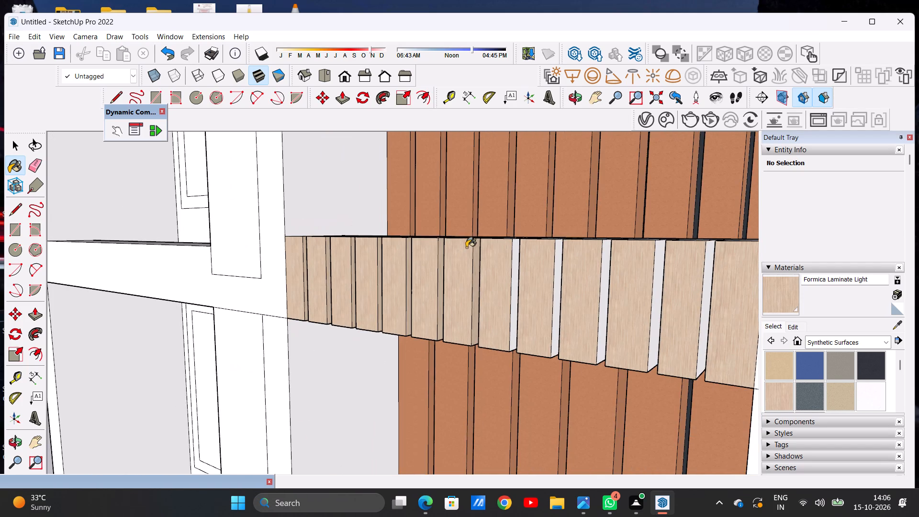
{"action": "scroll", "coordinate": [650, 276], "scroll_direction": "up", "scroll_amount": 7}
{"action": "scroll", "coordinate": [567, 257], "scroll_direction": "down", "scroll_amount": 1}
{"action": "scroll", "coordinate": [566, 257], "scroll_direction": "up", "scroll_amount": 5}
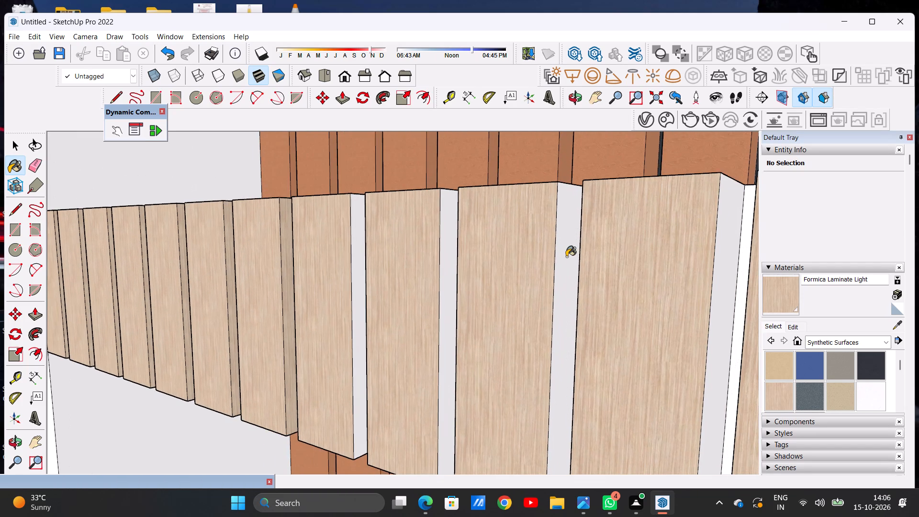
{"action": "left_click", "coordinate": [354, 272]}
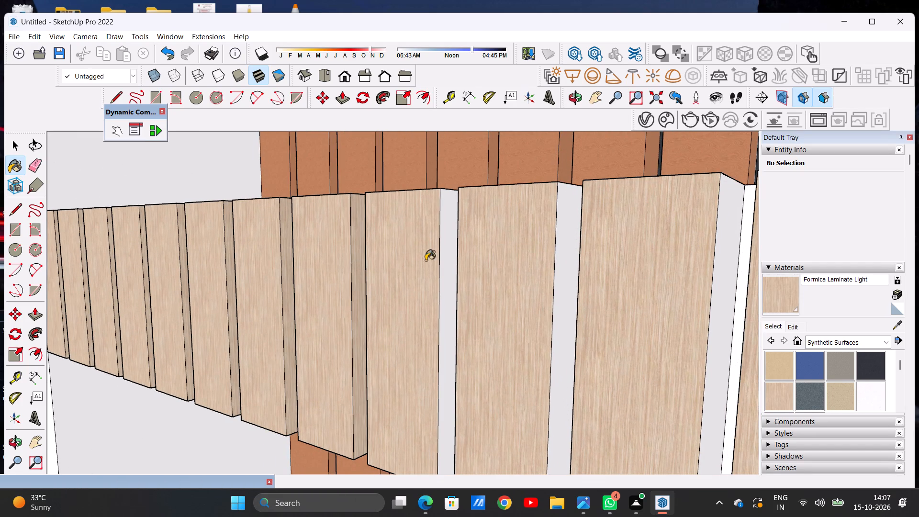
{"action": "left_click", "coordinate": [445, 258]}
{"action": "left_click", "coordinate": [560, 259]}
Paint the right-hand side faces of the eleventh and twelfth slats in the second short band with Formica Laminate Light.
{"action": "scroll", "coordinate": [432, 274], "scroll_direction": "down", "scroll_amount": 2}
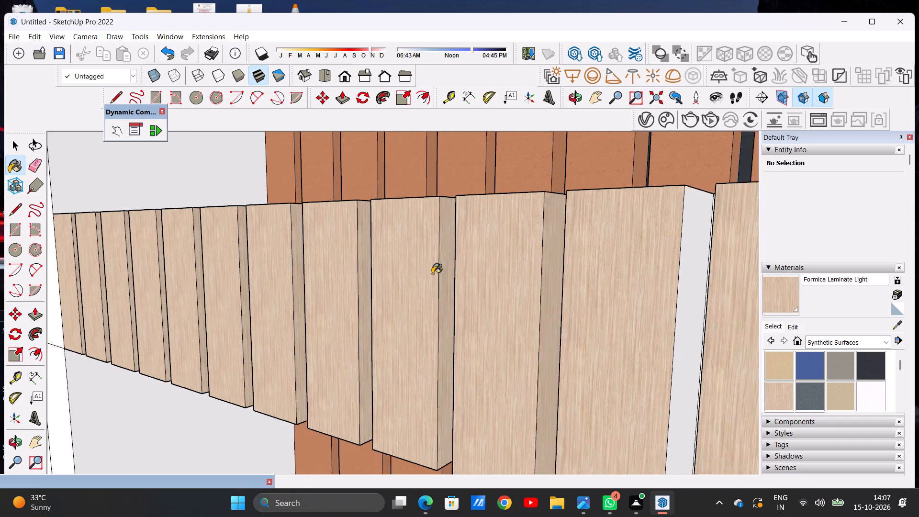
{"action": "scroll", "coordinate": [432, 274], "scroll_direction": "down", "scroll_amount": 10}
{"action": "scroll", "coordinate": [547, 272], "scroll_direction": "up", "scroll_amount": 9}
{"action": "scroll", "coordinate": [540, 270], "scroll_direction": "down", "scroll_amount": 1}
{"action": "scroll", "coordinate": [540, 270], "scroll_direction": "up", "scroll_amount": 11}
{"action": "left_click", "coordinate": [529, 258]}
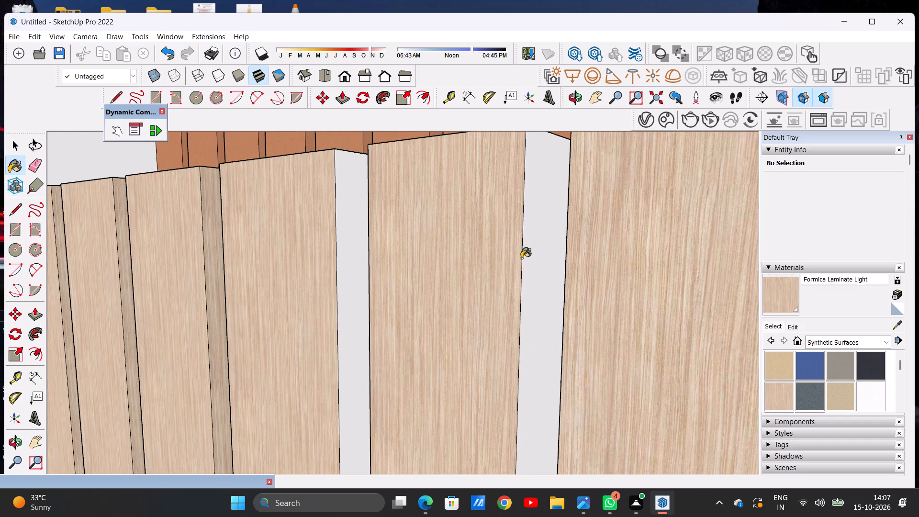
{"action": "left_click", "coordinate": [353, 279]}
Paint the left-hand side faces of the last three slats in the second short band with Formica Laminate Light.
{"action": "scroll", "coordinate": [518, 279], "scroll_direction": "down", "scroll_amount": 18}
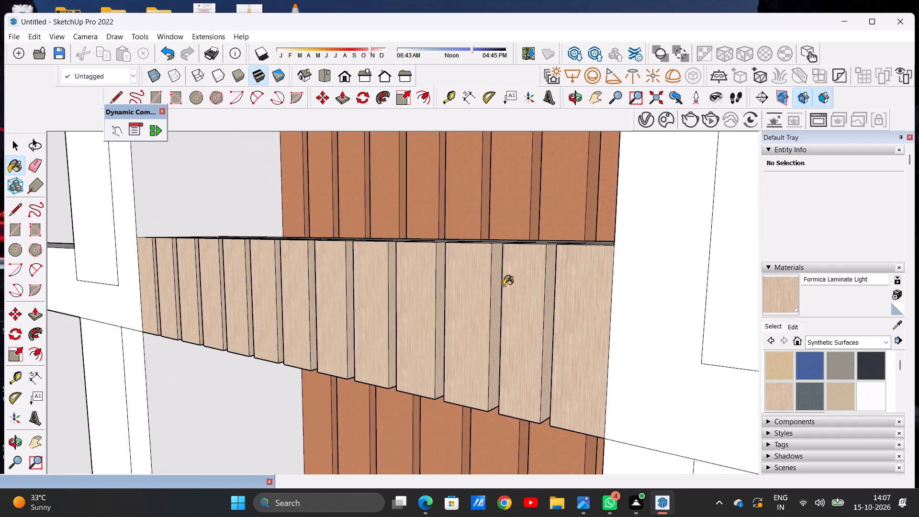
{"action": "middle_click_drag", "start_coordinate": [504, 282], "coordinate": [638, 282]}
{"action": "middle_click_drag", "start_coordinate": [365, 286], "coordinate": [502, 289]}
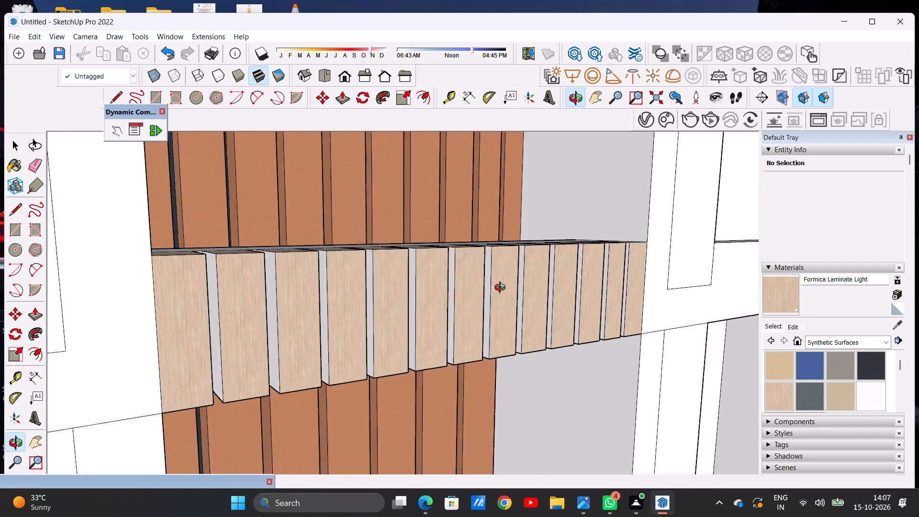
{"action": "middle_click_drag", "start_coordinate": [502, 289], "coordinate": [550, 284]}
{"action": "scroll", "coordinate": [607, 269], "scroll_direction": "up", "scroll_amount": 14}
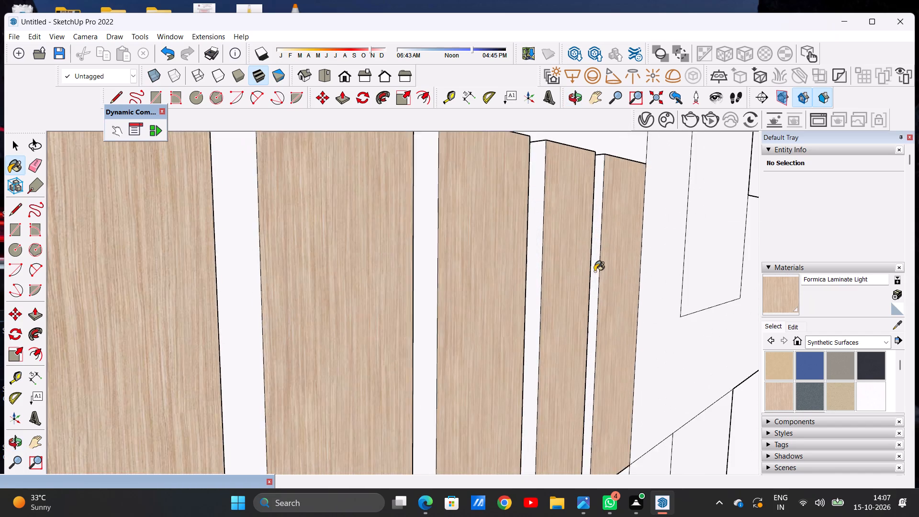
{"action": "scroll", "coordinate": [594, 271], "scroll_direction": "up", "scroll_amount": 5}
{"action": "left_click", "coordinate": [594, 271]}
{"action": "left_click", "coordinate": [487, 291]}
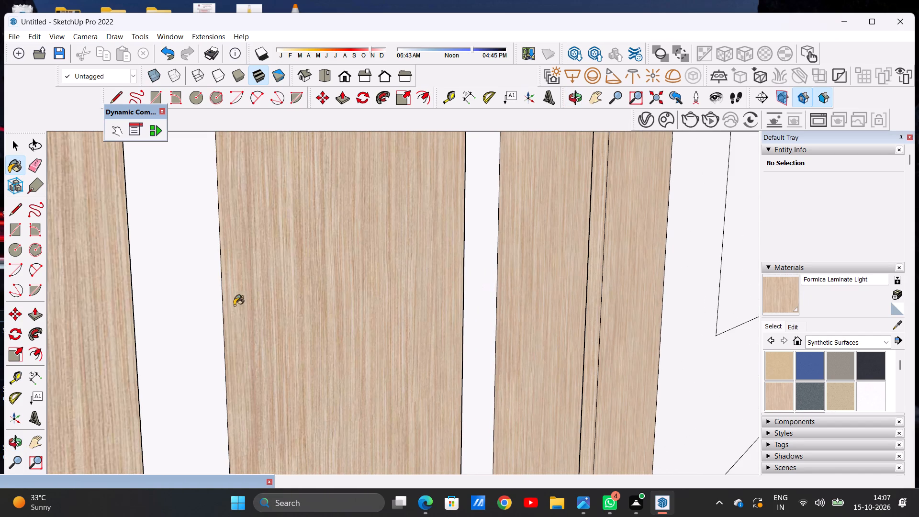
{"action": "left_click", "coordinate": [206, 308]}
Paint the left-hand side faces of the eighth to tenth slats in the second short band with Formica Laminate Light.
{"action": "scroll", "coordinate": [371, 287], "scroll_direction": "down", "scroll_amount": 18}
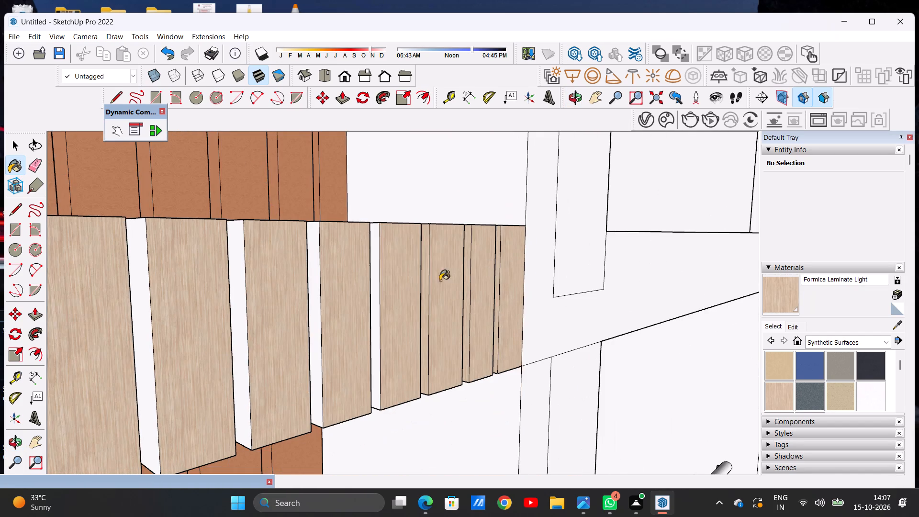
{"action": "scroll", "coordinate": [363, 295], "scroll_direction": "up", "scroll_amount": 12}
{"action": "left_click", "coordinate": [392, 279]}
{"action": "scroll", "coordinate": [429, 277], "scroll_direction": "down", "scroll_amount": 8}
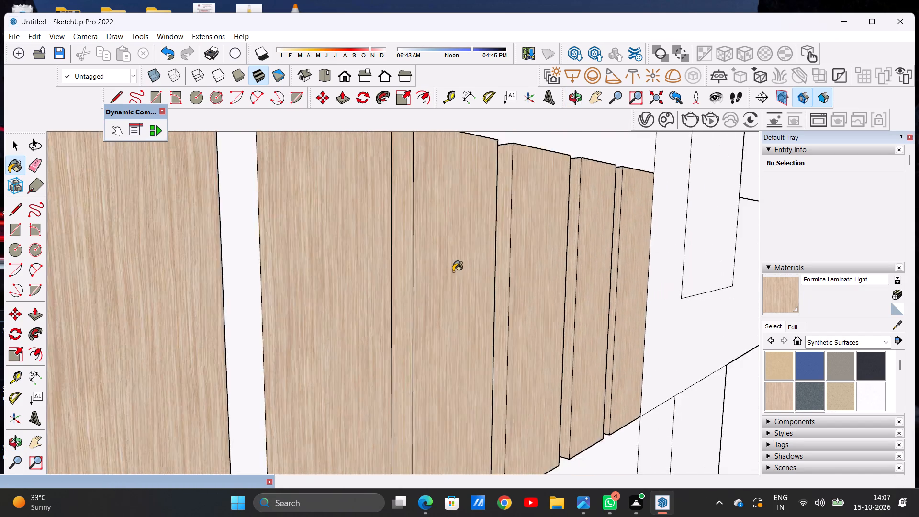
{"action": "scroll", "coordinate": [453, 271], "scroll_direction": "down", "scroll_amount": 12}
{"action": "scroll", "coordinate": [296, 286], "scroll_direction": "up", "scroll_amount": 8}
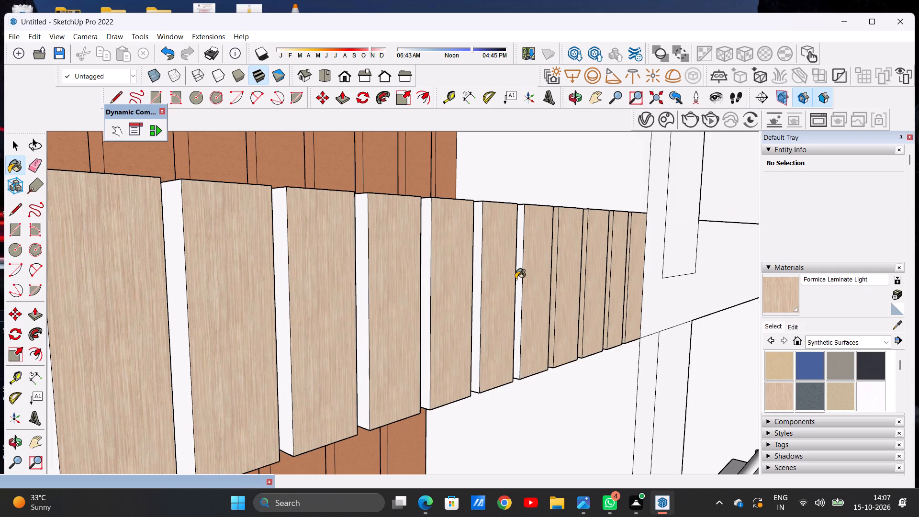
{"action": "scroll", "coordinate": [526, 283], "scroll_direction": "up", "scroll_amount": 11}
{"action": "left_click", "coordinate": [514, 285]}
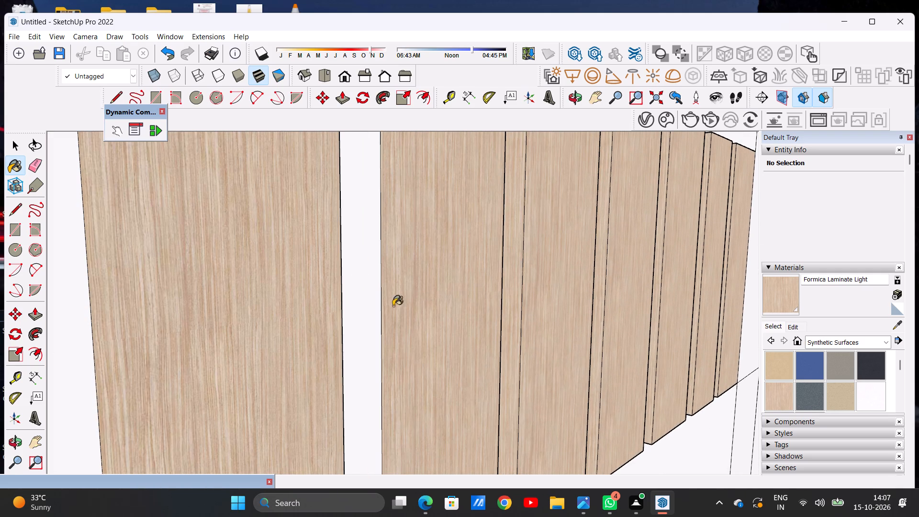
{"action": "left_click", "coordinate": [364, 308]}
Paint the left-hand side faces of the sixth and seventh slats in the second short band with Formica Laminate Light.
{"action": "scroll", "coordinate": [486, 281], "scroll_direction": "down", "scroll_amount": 17}
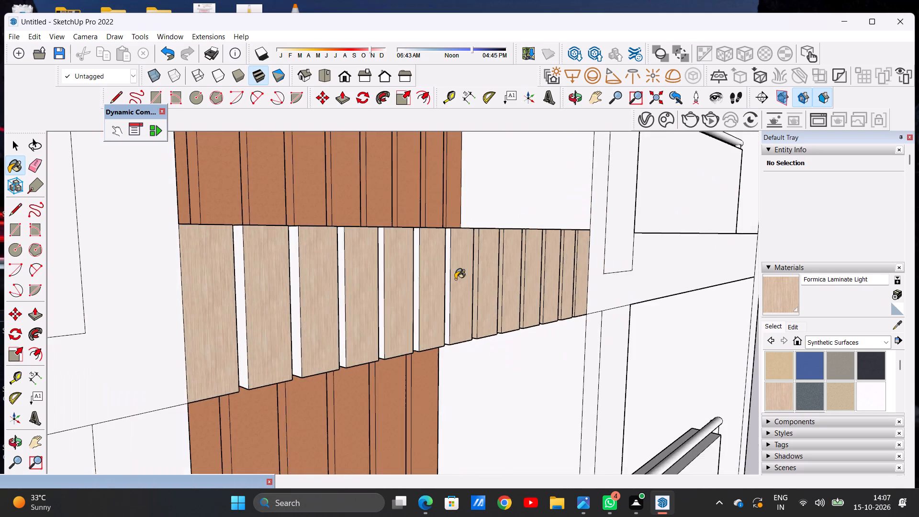
{"action": "scroll", "coordinate": [455, 279], "scroll_direction": "up", "scroll_amount": 18}
{"action": "left_click", "coordinate": [442, 283]}
{"action": "scroll", "coordinate": [452, 278], "scroll_direction": "down", "scroll_amount": 4}
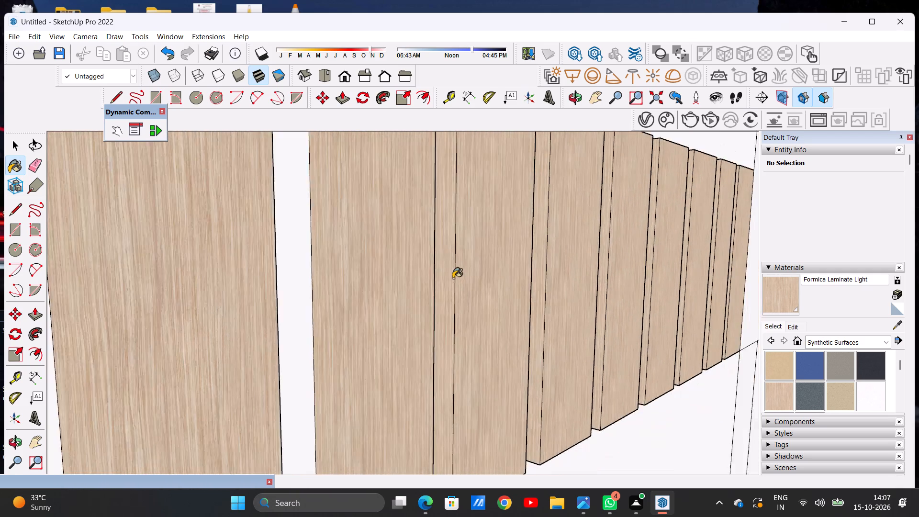
{"action": "scroll", "coordinate": [453, 278], "scroll_direction": "down", "scroll_amount": 13}
{"action": "scroll", "coordinate": [426, 281], "scroll_direction": "up", "scroll_amount": 12}
{"action": "left_click", "coordinate": [412, 283]}
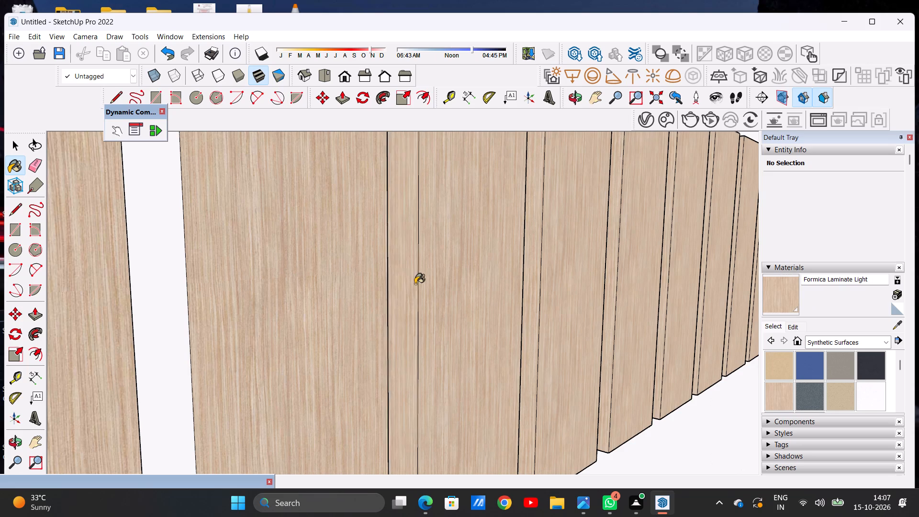
Paint the left-hand side faces of the second to fifth slats in the second short band with Formica Laminate Light.
{"action": "scroll", "coordinate": [488, 271], "scroll_direction": "down", "scroll_amount": 17}
{"action": "scroll", "coordinate": [453, 276], "scroll_direction": "up", "scroll_amount": 17}
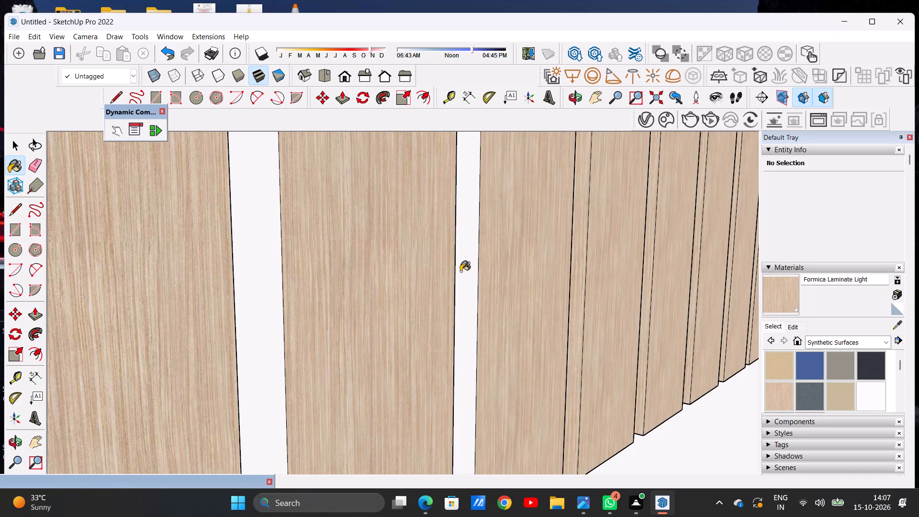
{"action": "left_click", "coordinate": [469, 270]}
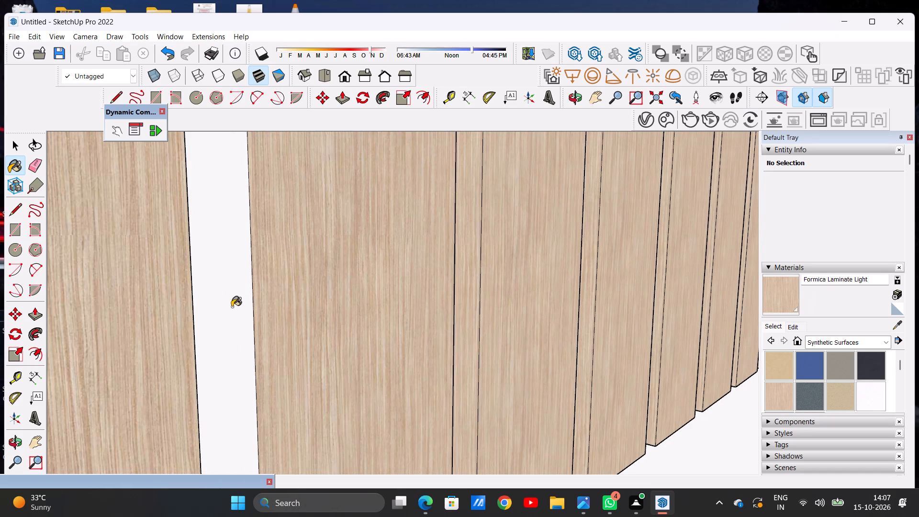
{"action": "left_click", "coordinate": [232, 307]}
{"action": "scroll", "coordinate": [362, 247], "scroll_direction": "down", "scroll_amount": 16}
{"action": "scroll", "coordinate": [353, 286], "scroll_direction": "up", "scroll_amount": 10}
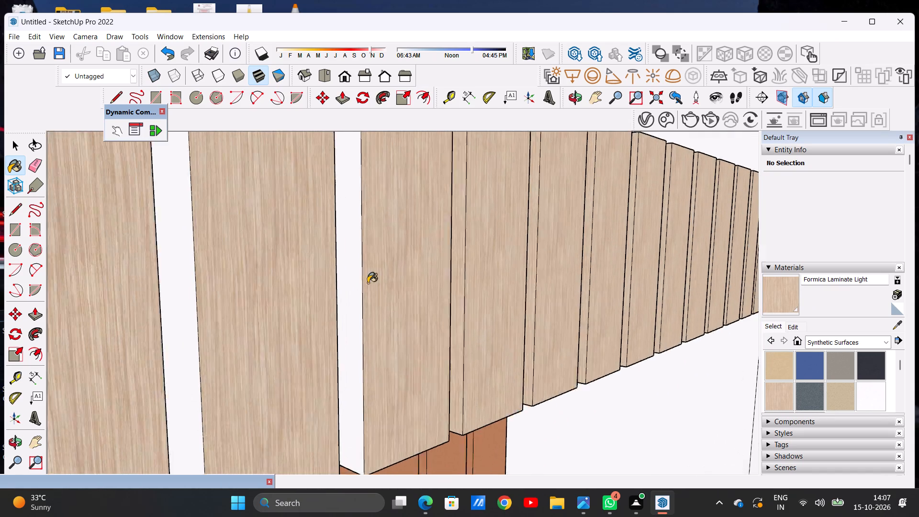
{"action": "scroll", "coordinate": [368, 283], "scroll_direction": "up", "scroll_amount": 1}
{"action": "left_click", "coordinate": [345, 285]}
{"action": "scroll", "coordinate": [378, 282], "scroll_direction": "down", "scroll_amount": 12}
{"action": "scroll", "coordinate": [333, 295], "scroll_direction": "up", "scroll_amount": 5}
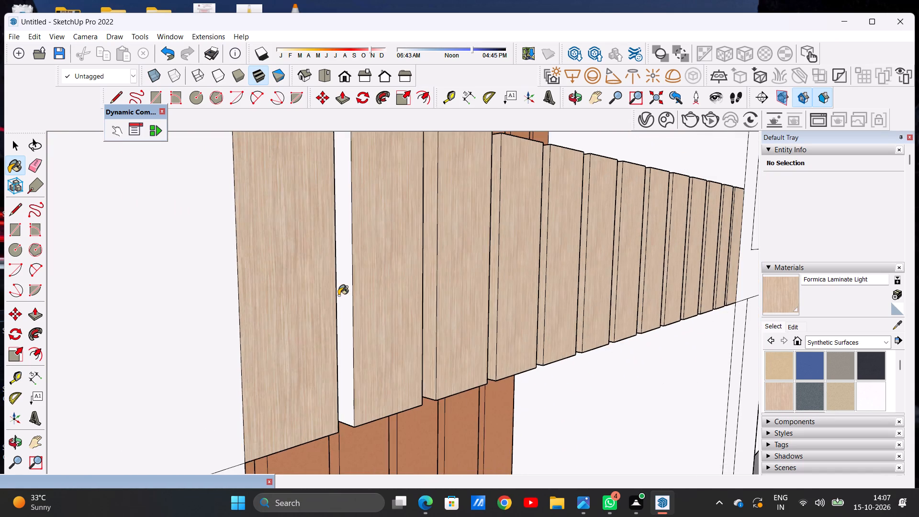
{"action": "scroll", "coordinate": [341, 291], "scroll_direction": "up", "scroll_amount": 5}
{"action": "left_click", "coordinate": [347, 286]}
{"action": "scroll", "coordinate": [314, 312], "scroll_direction": "down", "scroll_amount": 14}
{"action": "middle_click_drag", "start_coordinate": [394, 293], "coordinate": [377, 293]}
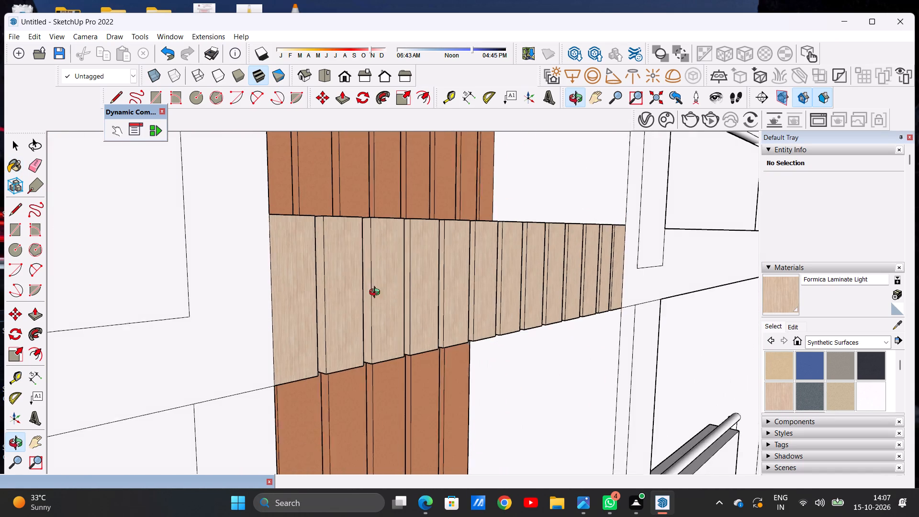
{"action": "middle_click_drag", "start_coordinate": [377, 293], "coordinate": [114, 330]}
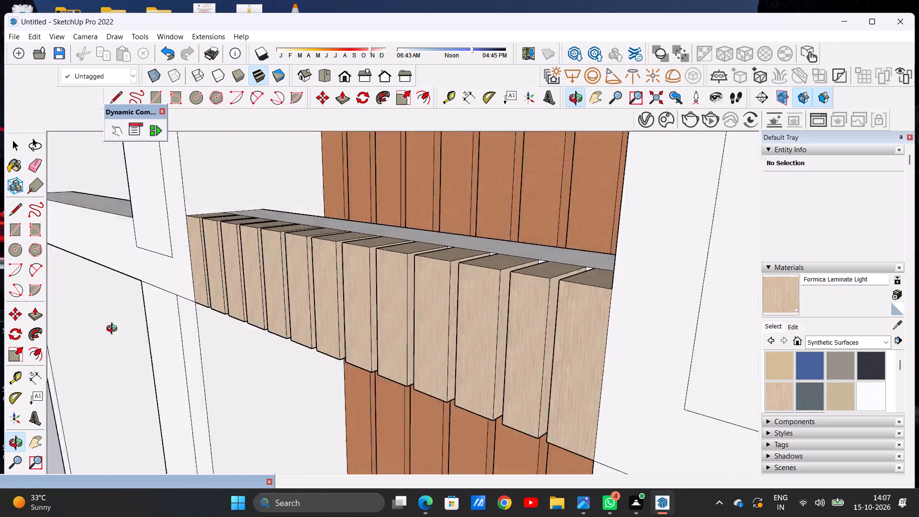
Paint the first two gaps between the slats of the second short band with Formica Laminate Dark.
{"action": "middle_click_drag", "start_coordinate": [114, 330], "coordinate": [285, 336]}
{"action": "scroll", "coordinate": [282, 337], "scroll_direction": "down", "scroll_amount": 13}
{"action": "scroll", "coordinate": [320, 318], "scroll_direction": "down", "scroll_amount": 1}
{"action": "scroll", "coordinate": [320, 318], "scroll_direction": "up", "scroll_amount": 7}
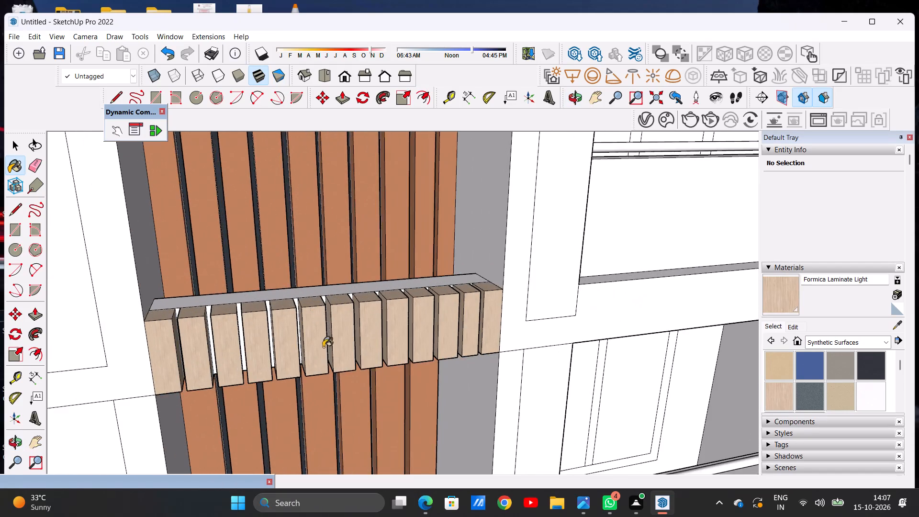
{"action": "middle_click_drag", "start_coordinate": [326, 368], "coordinate": [296, 226]}
{"action": "scroll", "coordinate": [232, 286], "scroll_direction": "up", "scroll_amount": 8}
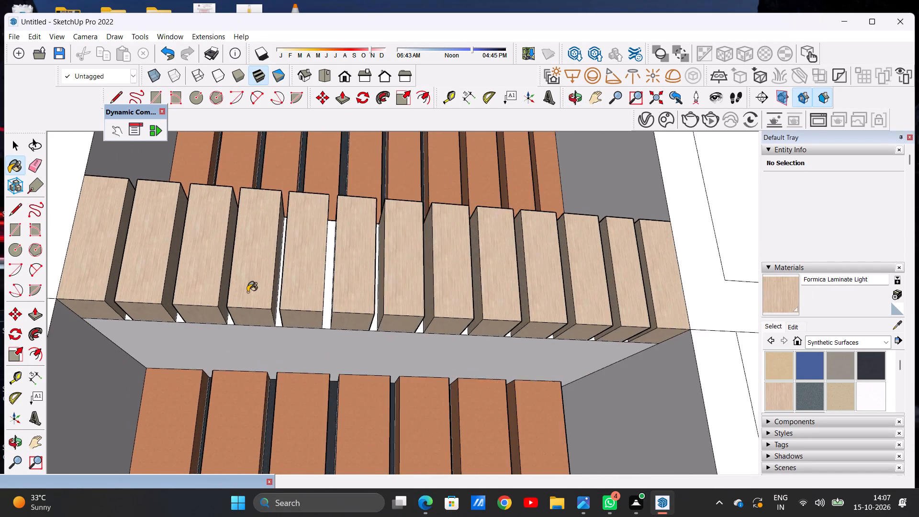
{"action": "scroll", "coordinate": [247, 292], "scroll_direction": "up", "scroll_amount": 4}
{"action": "scroll", "coordinate": [251, 294], "scroll_direction": "down", "scroll_amount": 18}
{"action": "middle_click_drag", "start_coordinate": [398, 264], "coordinate": [366, 347]}
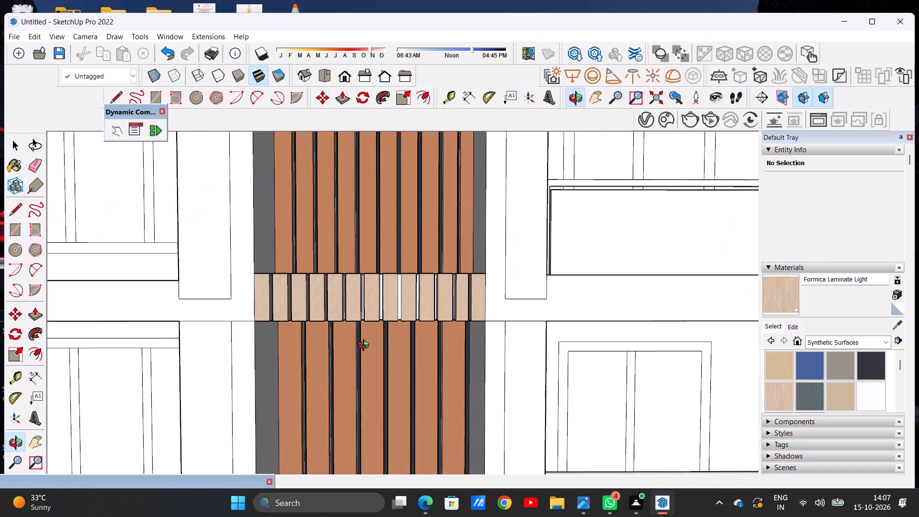
{"action": "middle_click_drag", "start_coordinate": [366, 347], "coordinate": [366, 348]}
{"action": "middle_click_drag", "start_coordinate": [331, 324], "coordinate": [360, 331]}
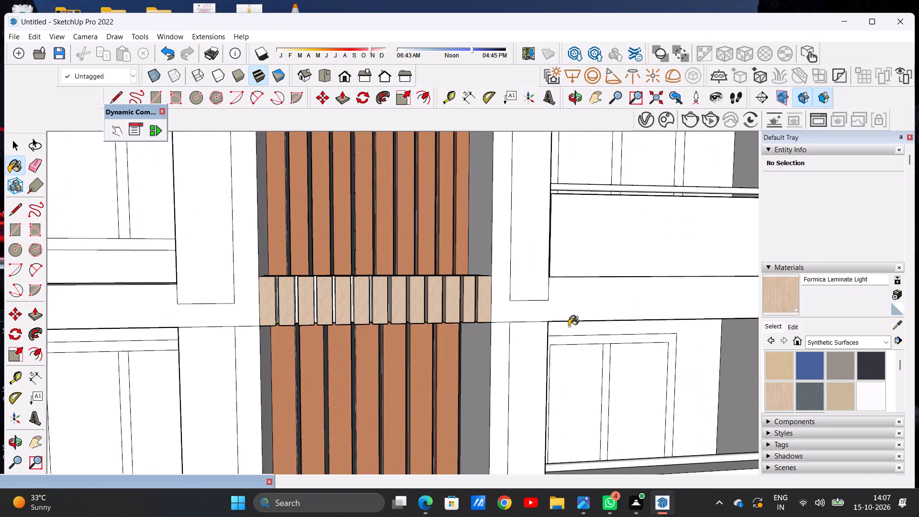
{"action": "left_click", "coordinate": [870, 365]}
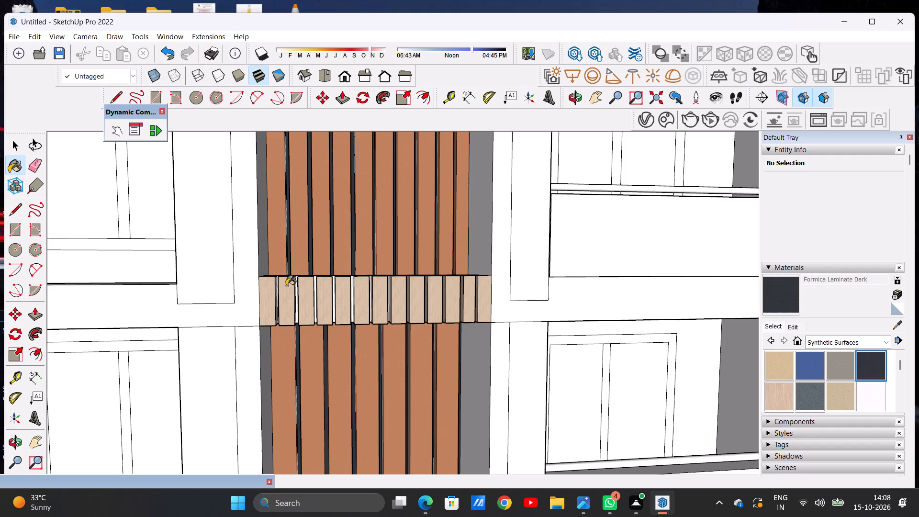
{"action": "scroll", "coordinate": [275, 286], "scroll_direction": "up", "scroll_amount": 15}
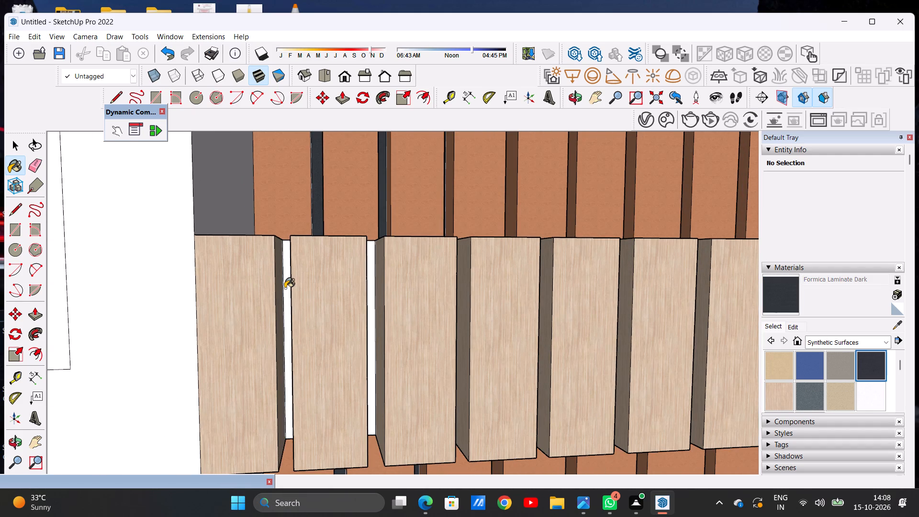
{"action": "middle_click_drag", "start_coordinate": [231, 298], "coordinate": [222, 308]}
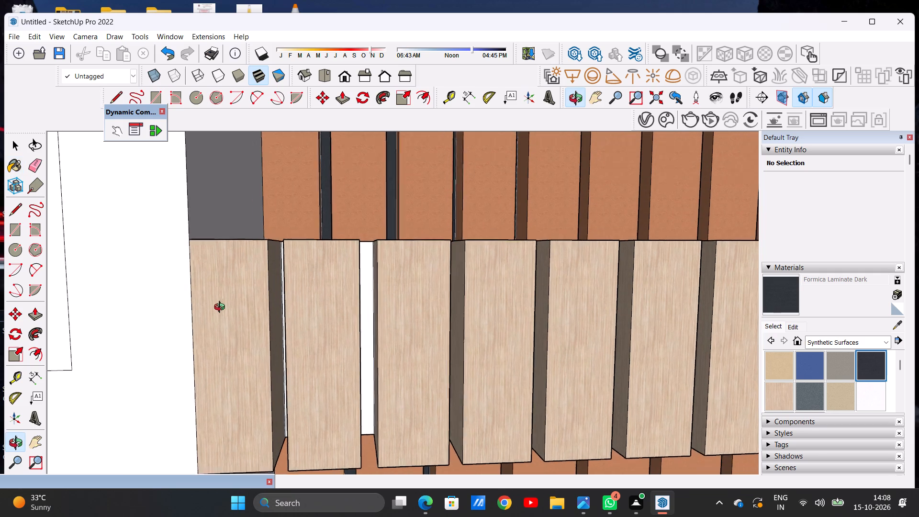
{"action": "middle_click_drag", "start_coordinate": [222, 308], "coordinate": [235, 329]}
{"action": "scroll", "coordinate": [288, 246], "scroll_direction": "up", "scroll_amount": 13}
{"action": "left_click", "coordinate": [280, 253]}
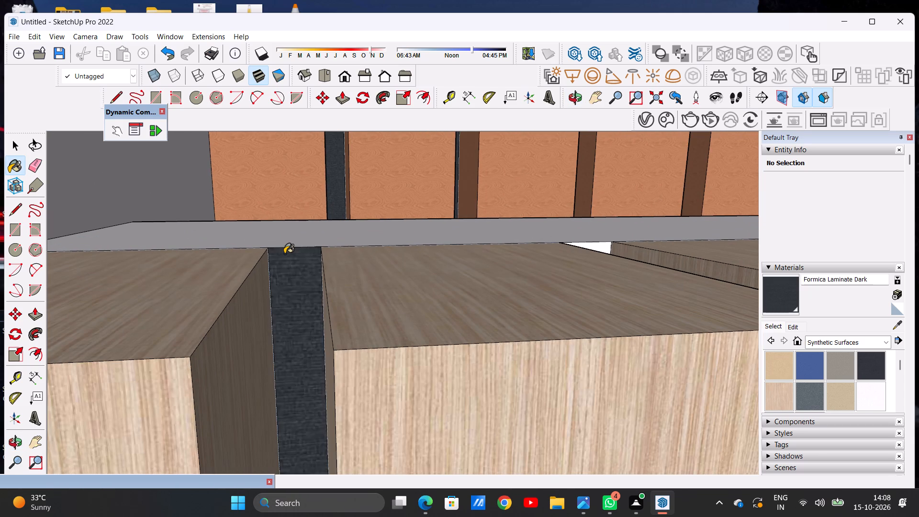
{"action": "scroll", "coordinate": [284, 254], "scroll_direction": "down", "scroll_amount": 15}
{"action": "scroll", "coordinate": [367, 261], "scroll_direction": "down", "scroll_amount": 1}
{"action": "scroll", "coordinate": [369, 261], "scroll_direction": "up", "scroll_amount": 17}
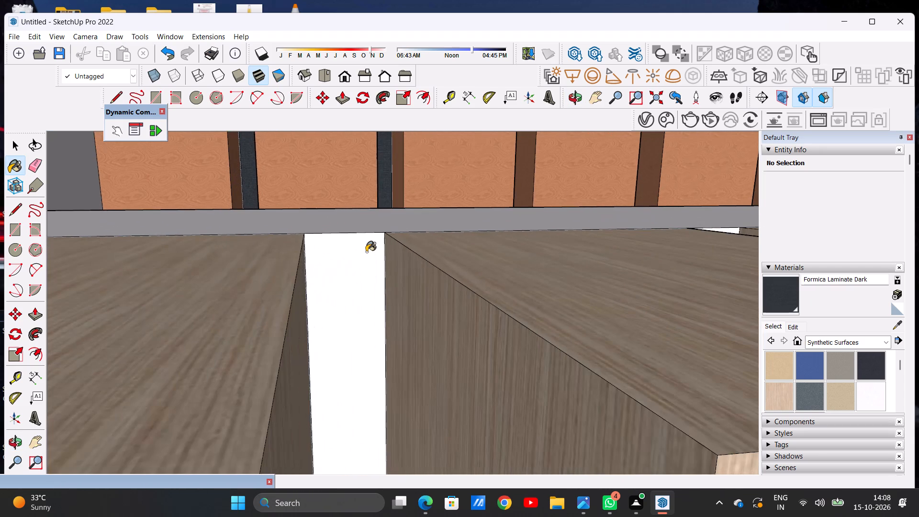
{"action": "left_click", "coordinate": [366, 252]}
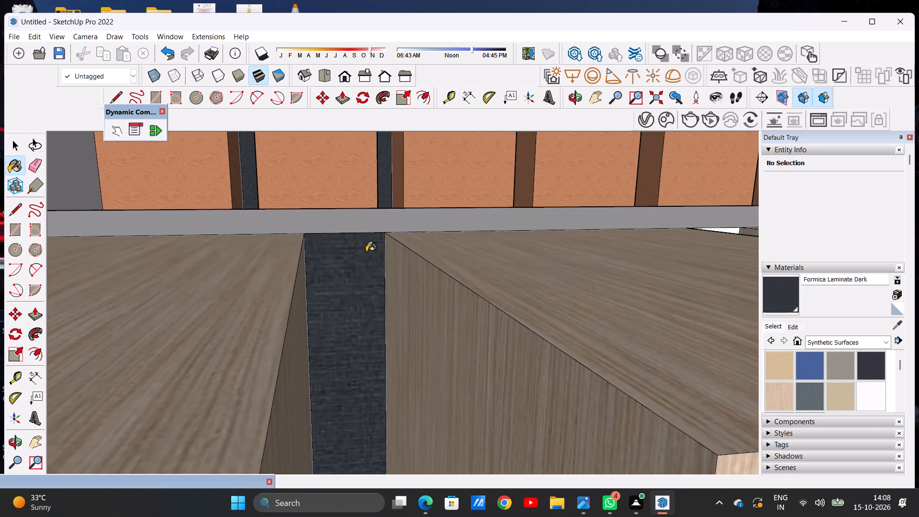
Paint the third to sixth gaps between the slats of the second short band with Formica Laminate Dark.
{"action": "scroll", "coordinate": [323, 258], "scroll_direction": "down", "scroll_amount": 17}
{"action": "scroll", "coordinate": [445, 238], "scroll_direction": "up", "scroll_amount": 6}
{"action": "middle_click_drag", "start_coordinate": [463, 266], "coordinate": [459, 266]}
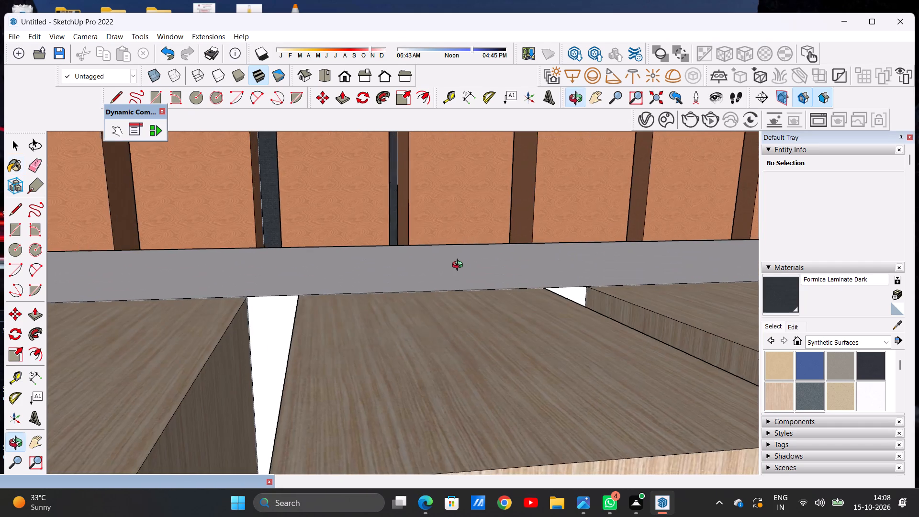
{"action": "middle_click_drag", "start_coordinate": [459, 266], "coordinate": [470, 270]}
{"action": "left_click", "coordinate": [283, 331]}
{"action": "scroll", "coordinate": [193, 276], "scroll_direction": "down", "scroll_amount": 3}
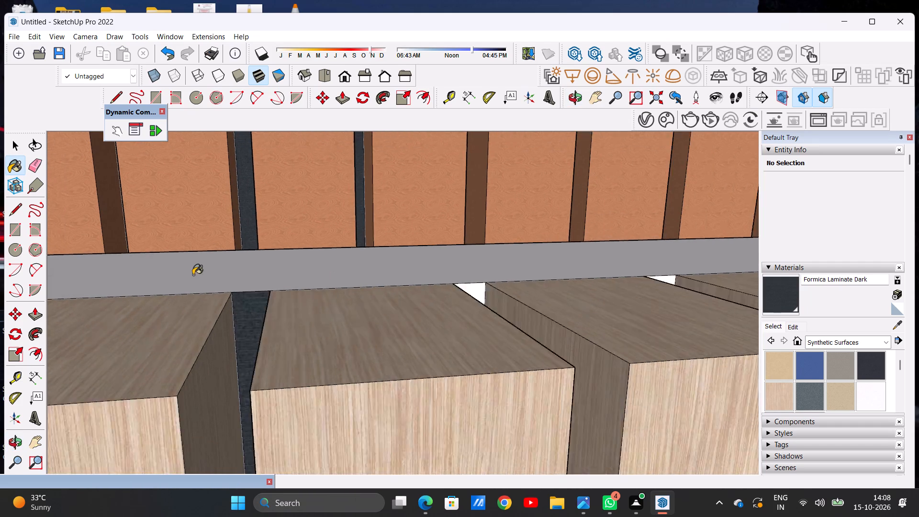
{"action": "scroll", "coordinate": [193, 275], "scroll_direction": "down", "scroll_amount": 10}
{"action": "scroll", "coordinate": [328, 269], "scroll_direction": "up", "scroll_amount": 12}
{"action": "left_click", "coordinate": [313, 295]}
{"action": "scroll", "coordinate": [313, 294], "scroll_direction": "down", "scroll_amount": 5}
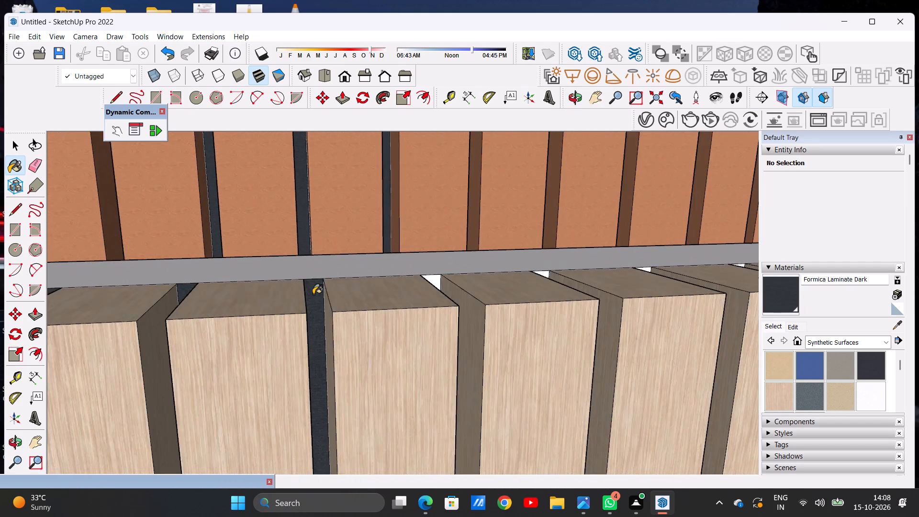
{"action": "scroll", "coordinate": [313, 294], "scroll_direction": "down", "scroll_amount": 16}
{"action": "scroll", "coordinate": [392, 290], "scroll_direction": "up", "scroll_amount": 19}
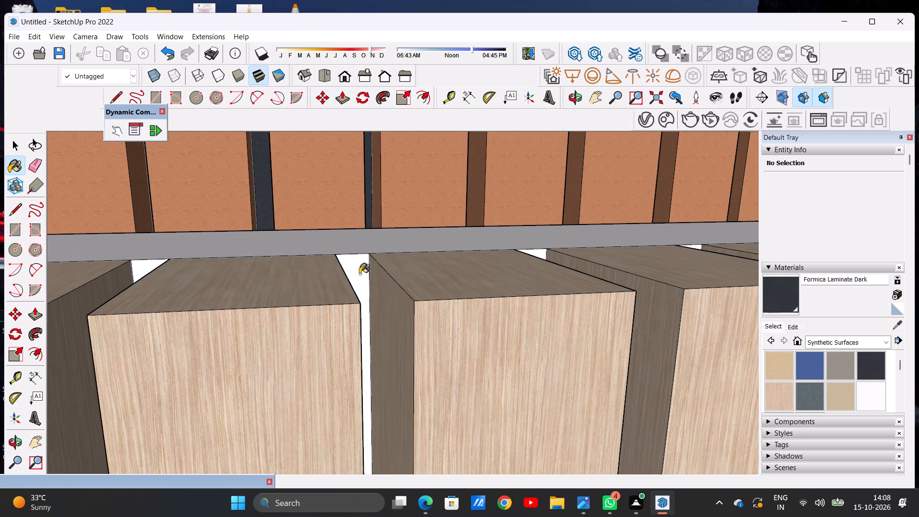
{"action": "left_click", "coordinate": [359, 274]}
{"action": "left_click", "coordinate": [106, 262]}
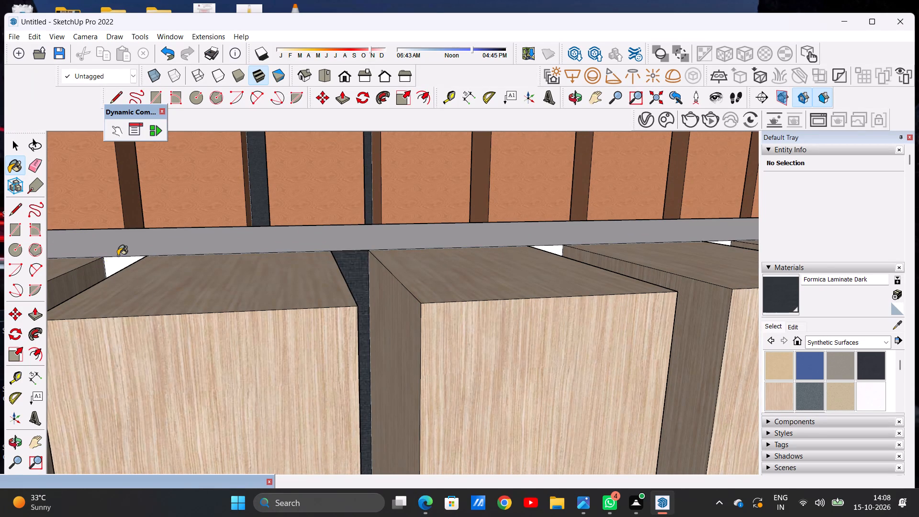
Paint the seventh to tenth gaps between the slats of the second short band with Formica Laminate Dark.
{"action": "scroll", "coordinate": [185, 237], "scroll_direction": "down", "scroll_amount": 16}
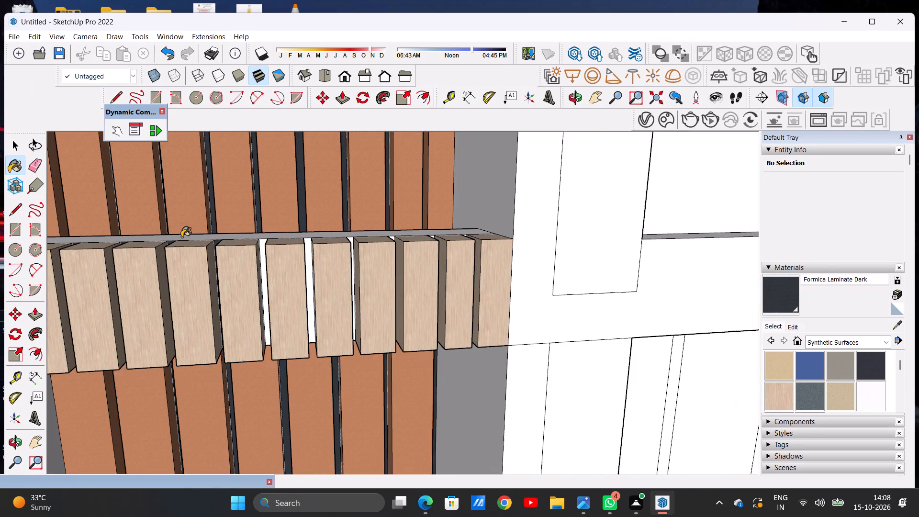
{"action": "scroll", "coordinate": [276, 248], "scroll_direction": "up", "scroll_amount": 15}
{"action": "left_click", "coordinate": [325, 237]}
{"action": "scroll", "coordinate": [293, 221], "scroll_direction": "down", "scroll_amount": 3}
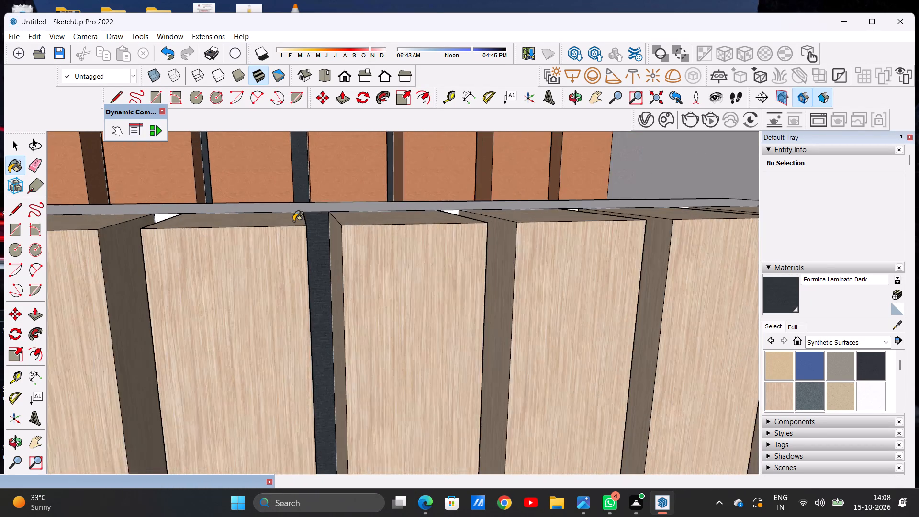
{"action": "scroll", "coordinate": [293, 221], "scroll_direction": "down", "scroll_amount": 2}
{"action": "middle_click_drag", "start_coordinate": [275, 250], "coordinate": [269, 324]}
{"action": "scroll", "coordinate": [181, 240], "scroll_direction": "up", "scroll_amount": 6}
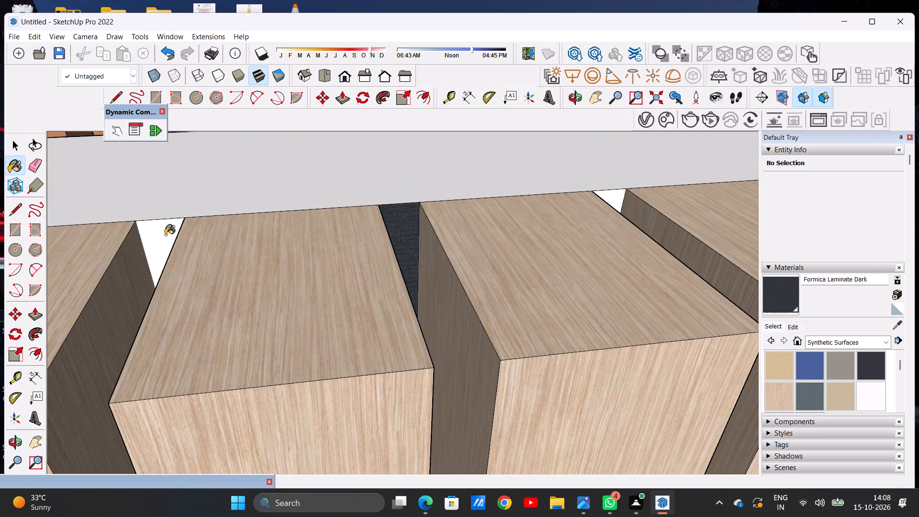
{"action": "left_click", "coordinate": [165, 235]}
{"action": "scroll", "coordinate": [234, 231], "scroll_direction": "down", "scroll_amount": 9}
{"action": "scroll", "coordinate": [501, 226], "scroll_direction": "up", "scroll_amount": 5}
{"action": "middle_click_drag", "start_coordinate": [472, 223], "coordinate": [461, 221]}
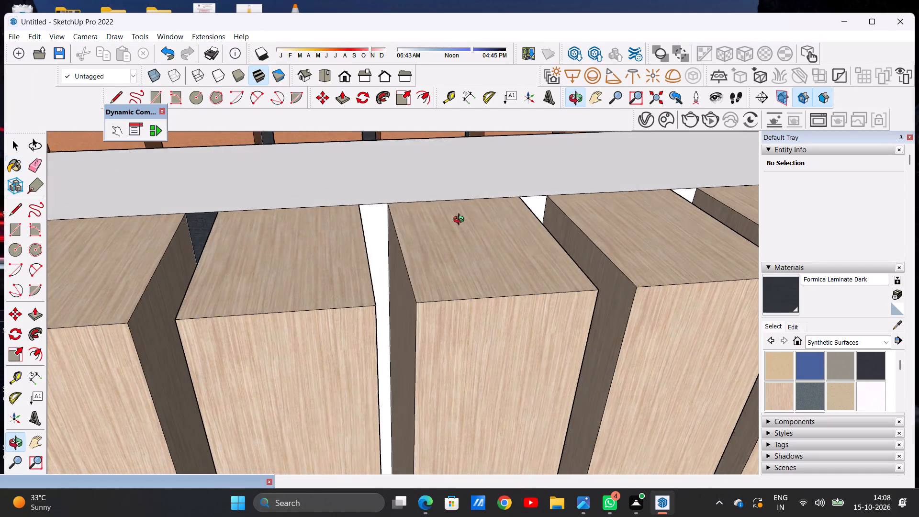
{"action": "middle_click_drag", "start_coordinate": [461, 221], "coordinate": [447, 218]}
{"action": "scroll", "coordinate": [396, 214], "scroll_direction": "up", "scroll_amount": 6}
{"action": "left_click", "coordinate": [360, 225]}
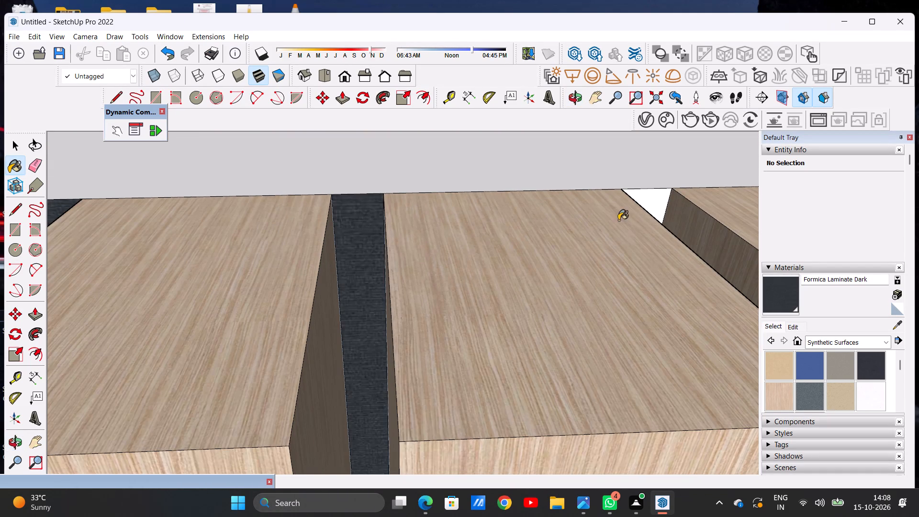
{"action": "left_click", "coordinate": [649, 197]}
Paint the last two gaps between the slats of the second short band with Formica Laminate Dark.
{"action": "scroll", "coordinate": [452, 241], "scroll_direction": "down", "scroll_amount": 20}
{"action": "scroll", "coordinate": [452, 241], "scroll_direction": "down", "scroll_amount": 4}
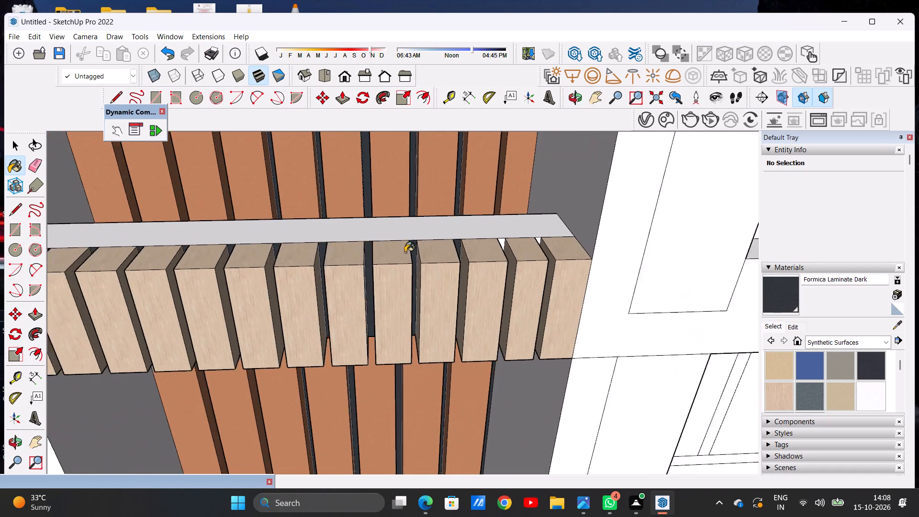
{"action": "scroll", "coordinate": [405, 252], "scroll_direction": "down", "scroll_amount": 2}
{"action": "middle_click_drag", "start_coordinate": [467, 271], "coordinate": [428, 269]}
{"action": "scroll", "coordinate": [456, 259], "scroll_direction": "up", "scroll_amount": 5}
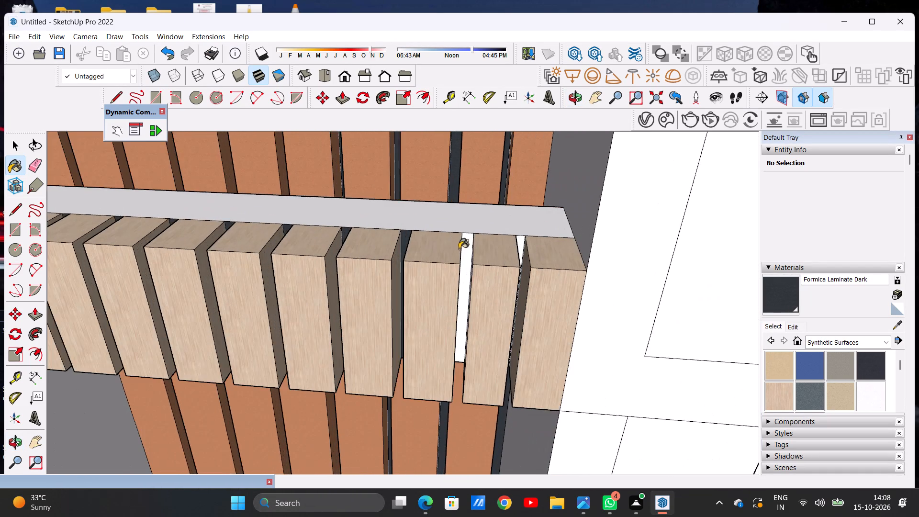
{"action": "scroll", "coordinate": [459, 249], "scroll_direction": "up", "scroll_amount": 13}
{"action": "left_click", "coordinate": [462, 239]}
{"action": "scroll", "coordinate": [436, 256], "scroll_direction": "down", "scroll_amount": 8}
{"action": "scroll", "coordinate": [546, 260], "scroll_direction": "up", "scroll_amount": 4}
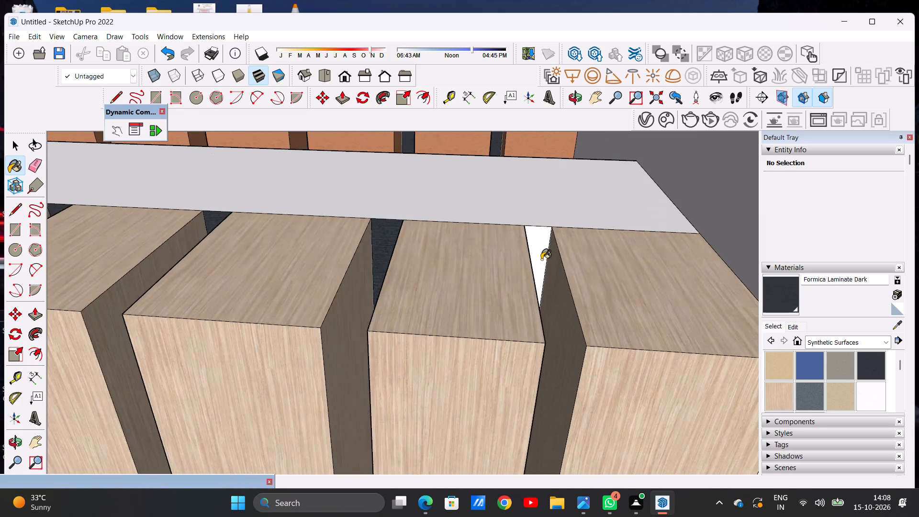
{"action": "scroll", "coordinate": [541, 259], "scroll_direction": "up", "scroll_amount": 9}
{"action": "left_click", "coordinate": [533, 251]}
{"action": "scroll", "coordinate": [470, 264], "scroll_direction": "down", "scroll_amount": 20}
{"action": "scroll", "coordinate": [470, 264], "scroll_direction": "down", "scroll_amount": 1}
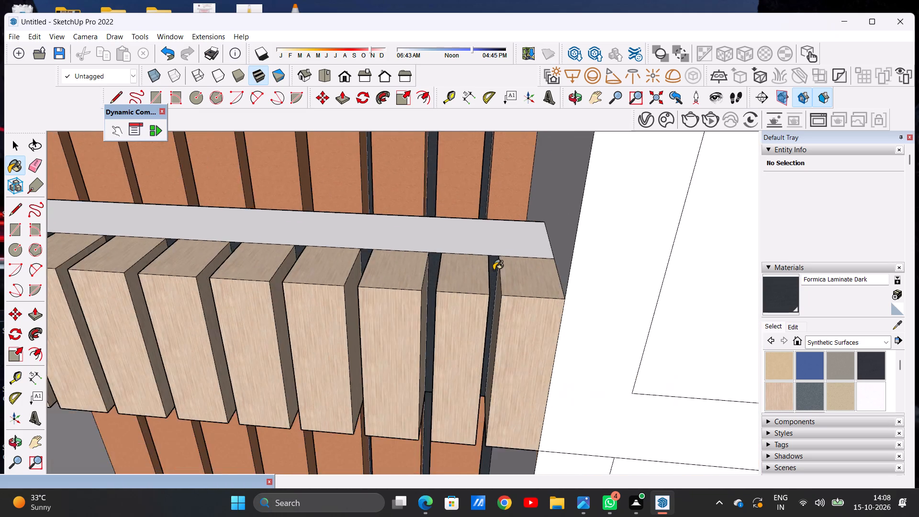
{"action": "scroll", "coordinate": [493, 270], "scroll_direction": "down", "scroll_amount": 18}
{"action": "middle_click_drag", "start_coordinate": [440, 331], "coordinate": [467, 198]}
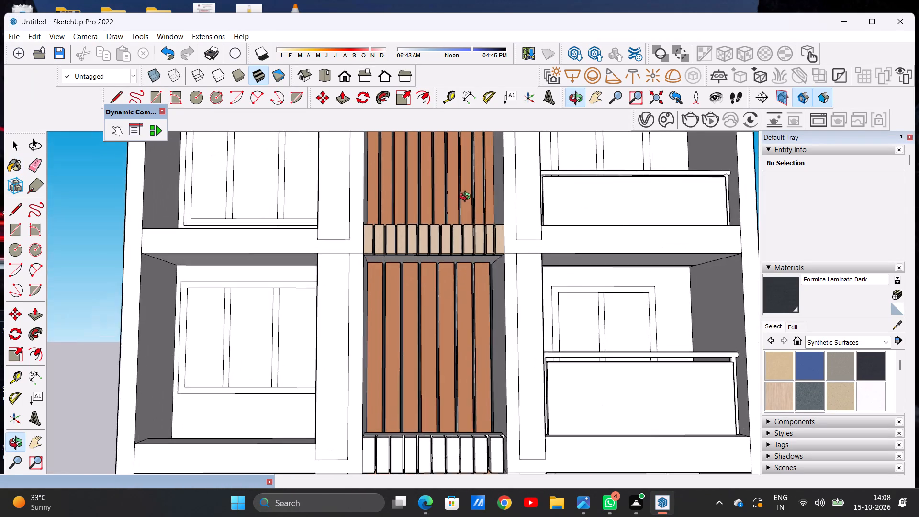
{"action": "middle_click_drag", "start_coordinate": [467, 198], "coordinate": [456, 234]}
{"action": "key", "text": "space"}
Paint the front faces of the first seven slats in the third short band, one floor down, with Formica Laminate Light.
{"action": "scroll", "coordinate": [407, 255], "scroll_direction": "down", "scroll_amount": 6}
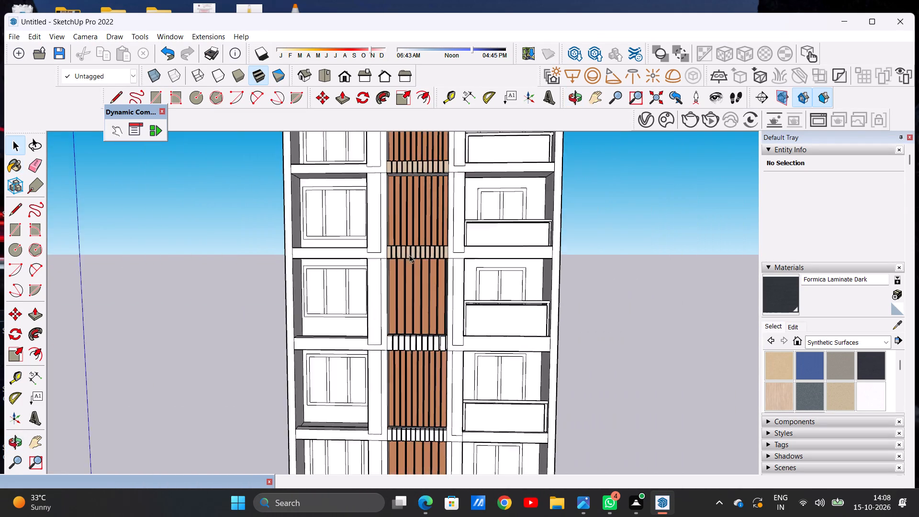
{"action": "scroll", "coordinate": [409, 255], "scroll_direction": "down", "scroll_amount": 12}
{"action": "scroll", "coordinate": [410, 301], "scroll_direction": "up", "scroll_amount": 10}
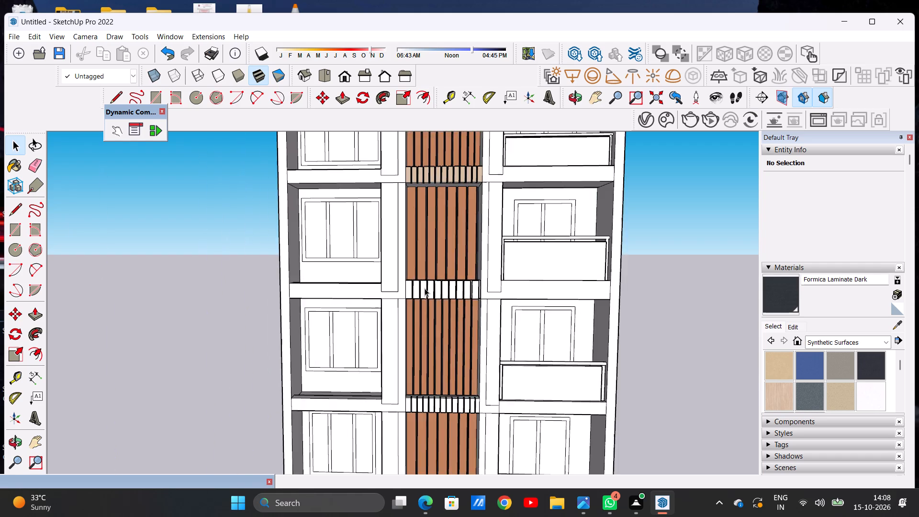
{"action": "scroll", "coordinate": [425, 288], "scroll_direction": "up", "scroll_amount": 7}
{"action": "left_click", "coordinate": [780, 402]}
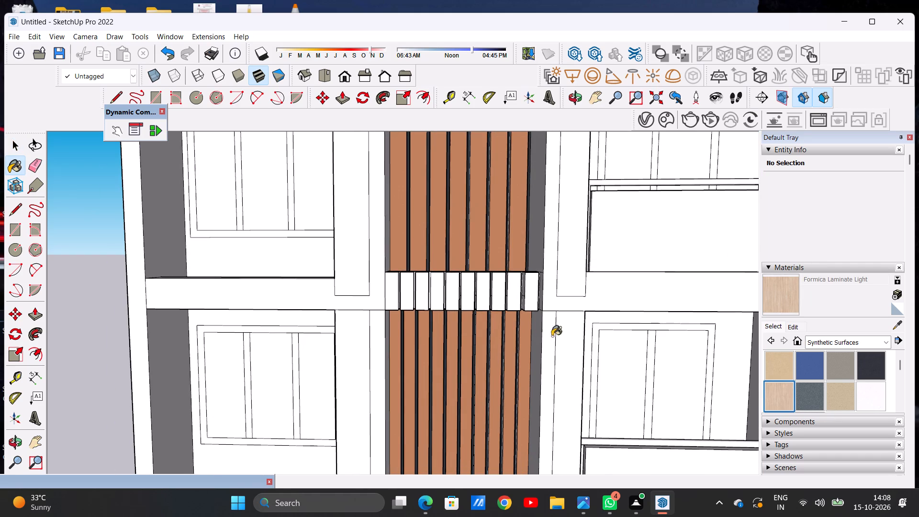
{"action": "scroll", "coordinate": [405, 283], "scroll_direction": "up", "scroll_amount": 10}
{"action": "left_click", "coordinate": [377, 288]}
{"action": "left_click", "coordinate": [414, 290]}
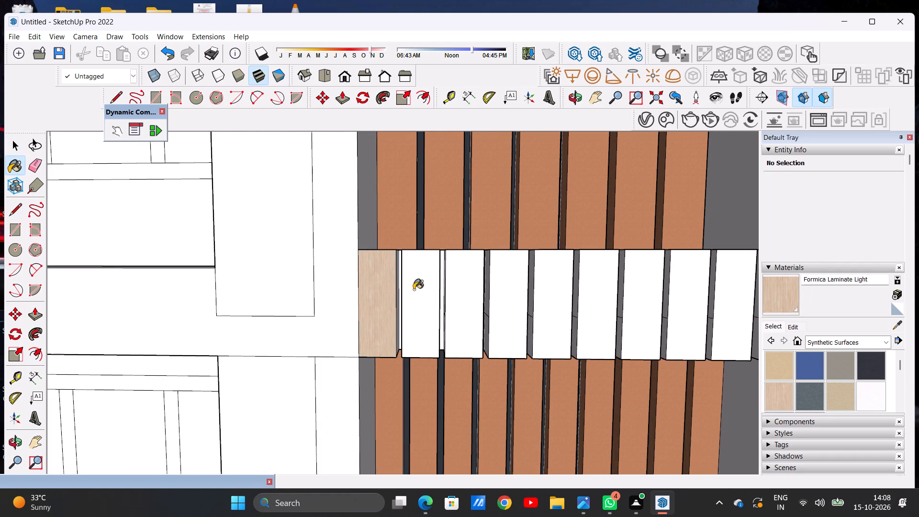
{"action": "left_click", "coordinate": [464, 289]}
{"action": "left_click", "coordinate": [504, 289]}
{"action": "left_click", "coordinate": [552, 291]}
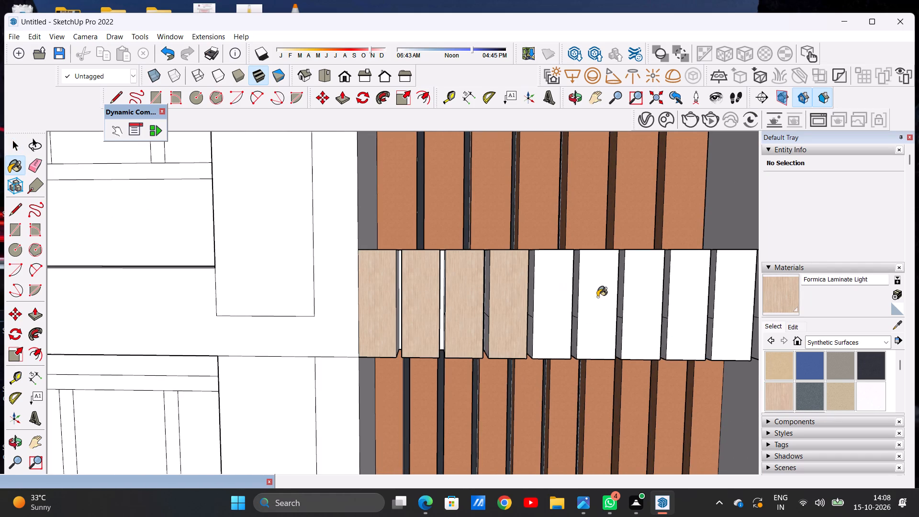
{"action": "left_click", "coordinate": [597, 297]}
{"action": "left_click", "coordinate": [629, 300]}
Paint the front faces of the last three slats in the third short band with Formica Laminate Light.
{"action": "scroll", "coordinate": [482, 307], "scroll_direction": "down", "scroll_amount": 6}
{"action": "scroll", "coordinate": [619, 311], "scroll_direction": "up", "scroll_amount": 6}
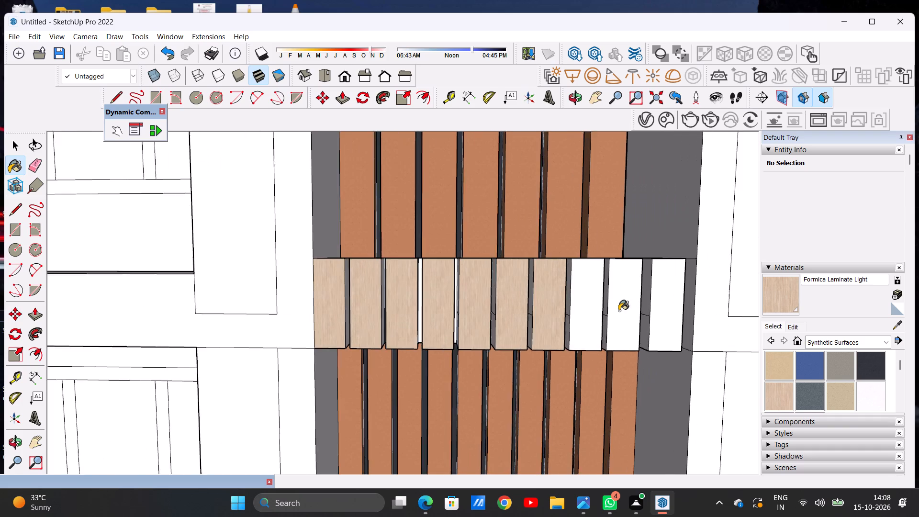
{"action": "scroll", "coordinate": [619, 311], "scroll_direction": "up", "scroll_amount": 3}
{"action": "left_click", "coordinate": [565, 306]}
{"action": "left_click", "coordinate": [633, 304]}
{"action": "left_click", "coordinate": [703, 304]}
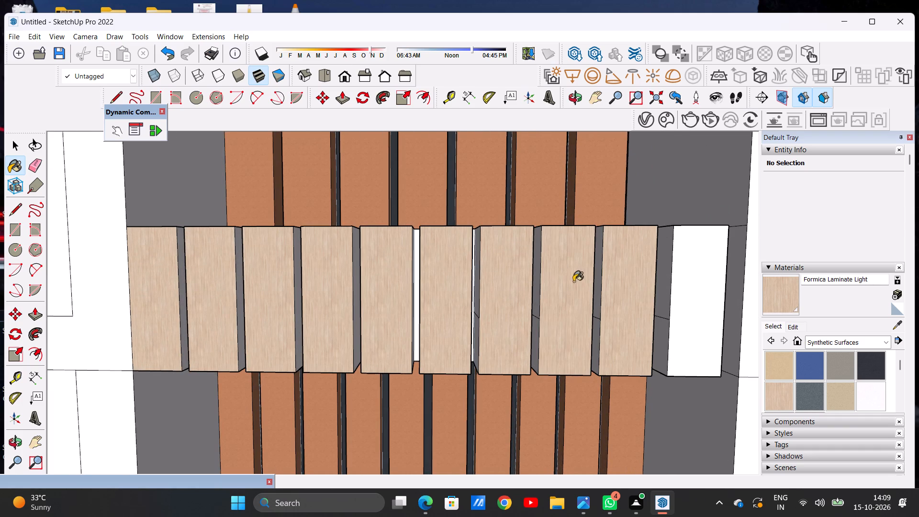
Paint the right-hand side faces and top faces of the last two slats in the third short band with Formica Laminate Light.
{"action": "scroll", "coordinate": [566, 281], "scroll_direction": "down", "scroll_amount": 9}
{"action": "scroll", "coordinate": [572, 286], "scroll_direction": "up", "scroll_amount": 1}
{"action": "middle_click_drag", "start_coordinate": [419, 315], "coordinate": [290, 362]}
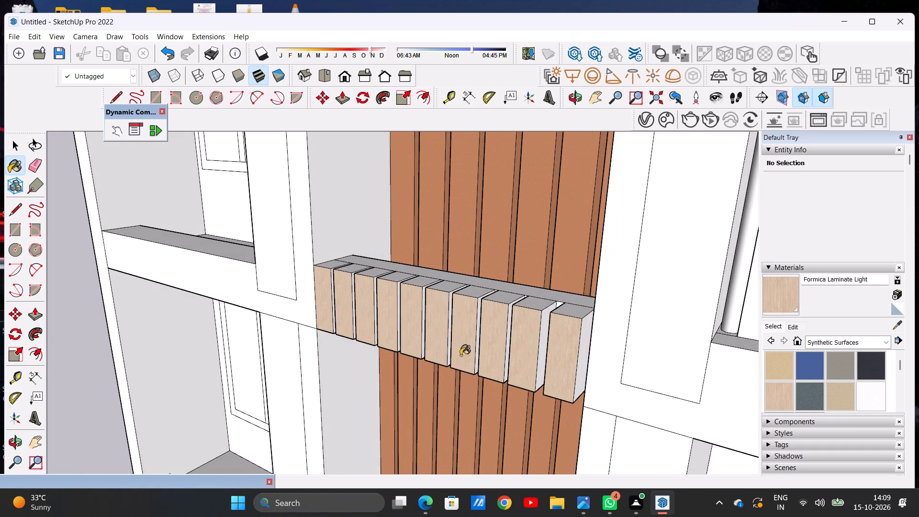
{"action": "scroll", "coordinate": [587, 345], "scroll_direction": "up", "scroll_amount": 12}
{"action": "left_click", "coordinate": [579, 336]}
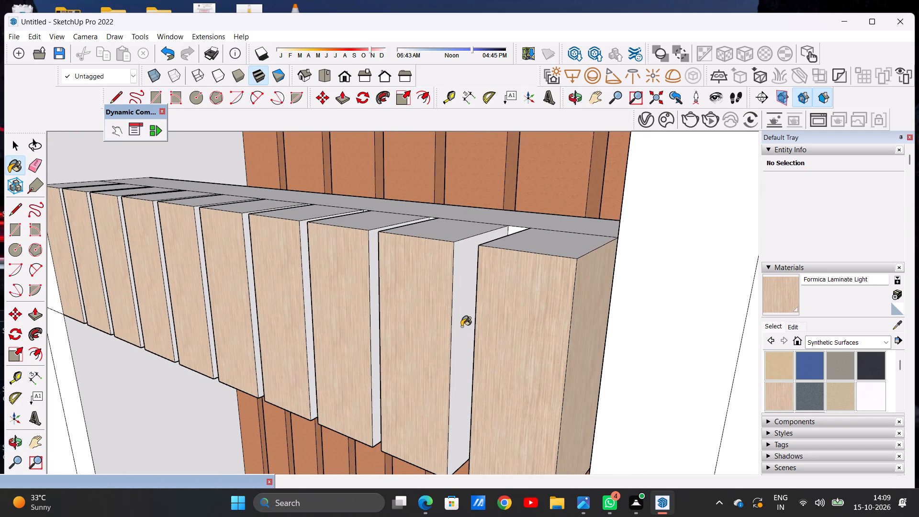
{"action": "left_click", "coordinate": [458, 327]}
{"action": "left_click", "coordinate": [520, 242]}
{"action": "left_click", "coordinate": [443, 232]}
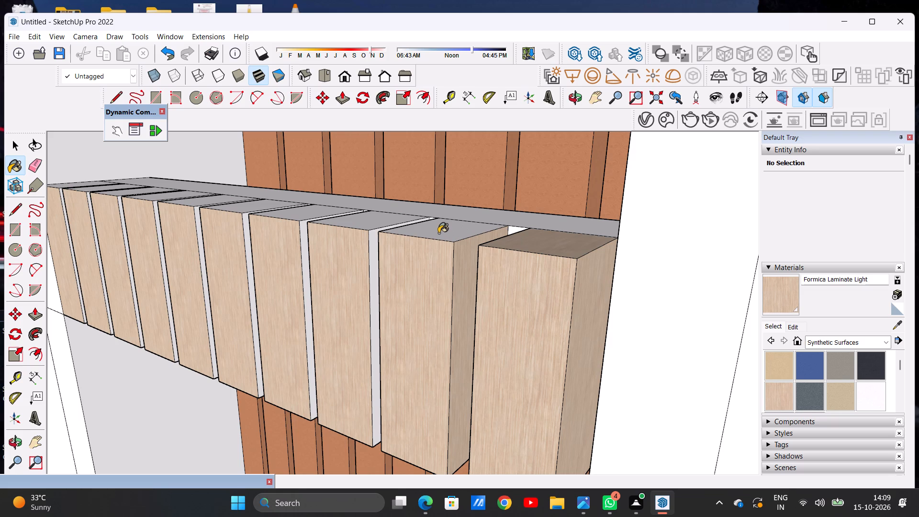
Paint the right-hand side and top faces of the eighth and seventh slats in the third short band with Formica Laminate Light.
{"action": "left_click", "coordinate": [372, 275]}
{"action": "left_click", "coordinate": [352, 220]}
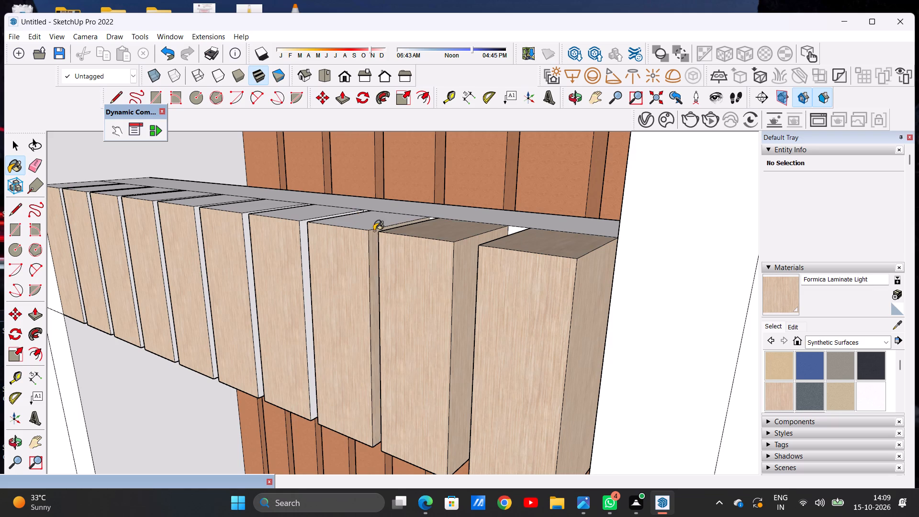
{"action": "scroll", "coordinate": [387, 242], "scroll_direction": "down", "scroll_amount": 5}
{"action": "scroll", "coordinate": [324, 240], "scroll_direction": "up", "scroll_amount": 8}
{"action": "scroll", "coordinate": [339, 226], "scroll_direction": "down", "scroll_amount": 1}
{"action": "scroll", "coordinate": [339, 226], "scroll_direction": "up", "scroll_amount": 8}
{"action": "left_click", "coordinate": [346, 239]}
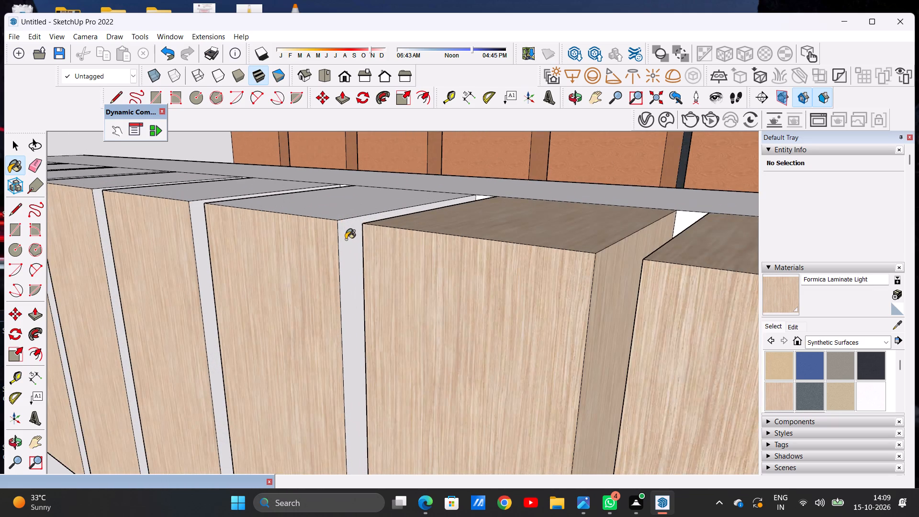
{"action": "left_click", "coordinate": [342, 207]}
Paint the right-hand side and top faces of the sixth and fifth slats in the third short band with Formica Laminate Light.
{"action": "scroll", "coordinate": [414, 247], "scroll_direction": "down", "scroll_amount": 12}
{"action": "scroll", "coordinate": [293, 220], "scroll_direction": "up", "scroll_amount": 7}
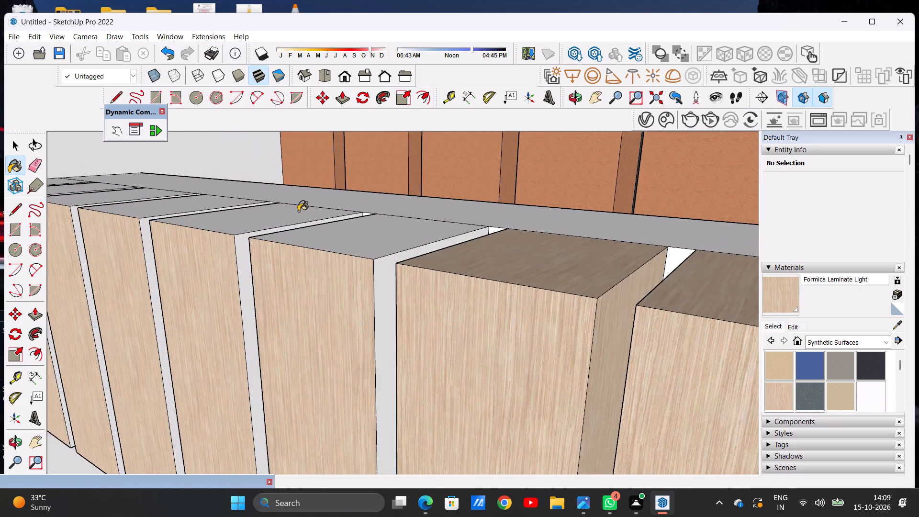
{"action": "scroll", "coordinate": [346, 232], "scroll_direction": "down", "scroll_amount": 1}
{"action": "scroll", "coordinate": [346, 232], "scroll_direction": "up", "scroll_amount": 3}
{"action": "scroll", "coordinate": [346, 232], "scroll_direction": "down", "scroll_amount": 1}
{"action": "scroll", "coordinate": [346, 232], "scroll_direction": "up", "scroll_amount": 2}
{"action": "left_click", "coordinate": [394, 301]}
{"action": "left_click", "coordinate": [390, 259]}
{"action": "scroll", "coordinate": [447, 278], "scroll_direction": "down", "scroll_amount": 11}
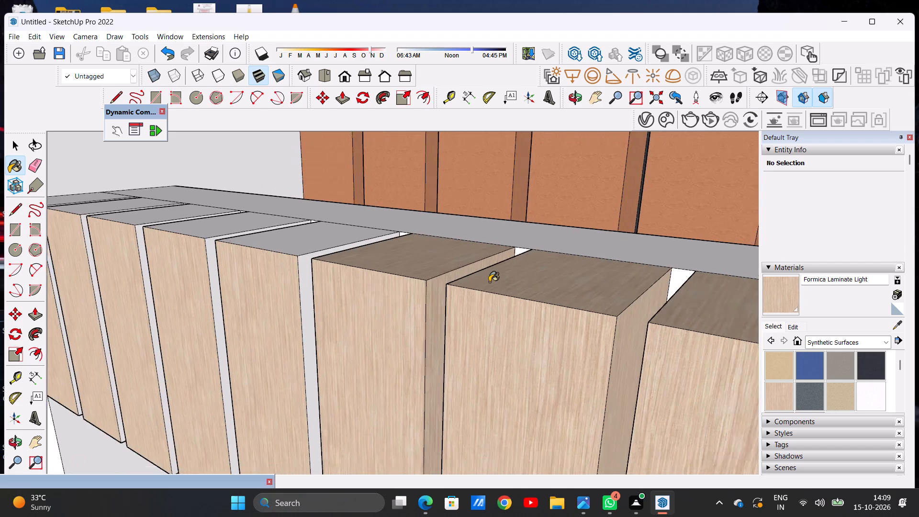
{"action": "scroll", "coordinate": [489, 282], "scroll_direction": "down", "scroll_amount": 2}
{"action": "scroll", "coordinate": [321, 240], "scroll_direction": "up", "scroll_amount": 13}
{"action": "left_click", "coordinate": [498, 362]}
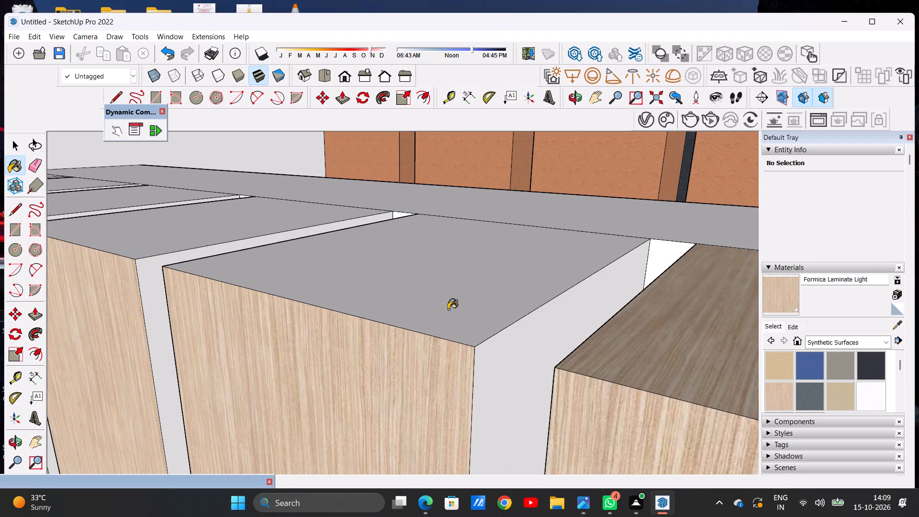
{"action": "left_click", "coordinate": [448, 309]}
Paint the right-hand side and top faces of the fourth and third slats in the third short band with Formica Laminate Light.
{"action": "scroll", "coordinate": [509, 309], "scroll_direction": "down", "scroll_amount": 17}
{"action": "scroll", "coordinate": [434, 313], "scroll_direction": "up", "scroll_amount": 9}
{"action": "scroll", "coordinate": [419, 301], "scroll_direction": "down", "scroll_amount": 1}
{"action": "scroll", "coordinate": [419, 301], "scroll_direction": "up", "scroll_amount": 4}
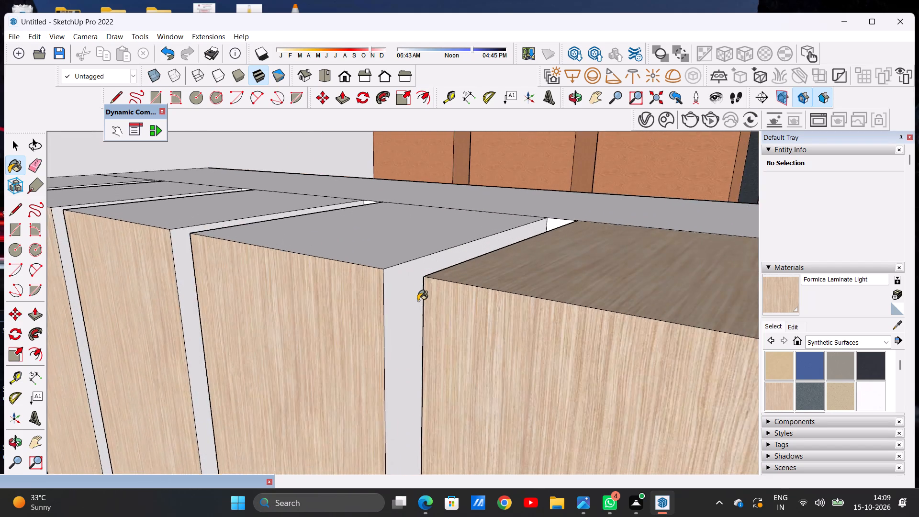
{"action": "scroll", "coordinate": [418, 301], "scroll_direction": "up", "scroll_amount": 6}
{"action": "left_click", "coordinate": [392, 297]}
{"action": "left_click", "coordinate": [378, 220]}
{"action": "scroll", "coordinate": [493, 311], "scroll_direction": "down", "scroll_amount": 20}
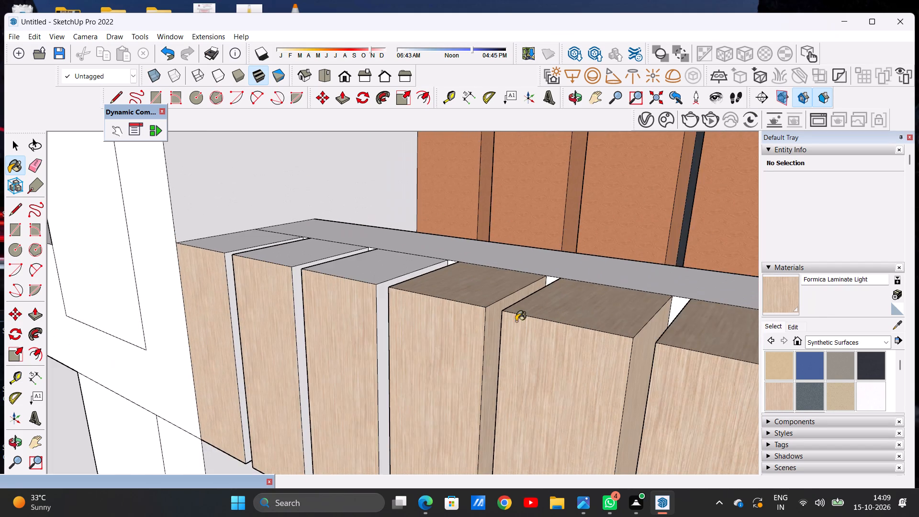
{"action": "scroll", "coordinate": [366, 258], "scroll_direction": "up", "scroll_amount": 8}
{"action": "scroll", "coordinate": [413, 312], "scroll_direction": "up", "scroll_amount": 6}
{"action": "left_click", "coordinate": [539, 423]}
{"action": "left_click", "coordinate": [480, 378]}
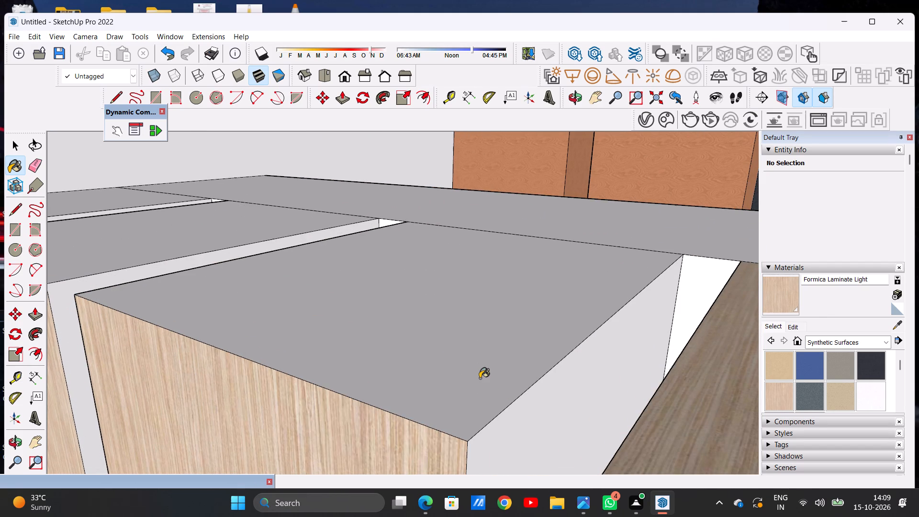
Paint the right-hand side and top faces of the second and first slats in the third short band with Formica Laminate Light.
{"action": "scroll", "coordinate": [533, 345], "scroll_direction": "down", "scroll_amount": 17}
{"action": "scroll", "coordinate": [381, 344], "scroll_direction": "up", "scroll_amount": 12}
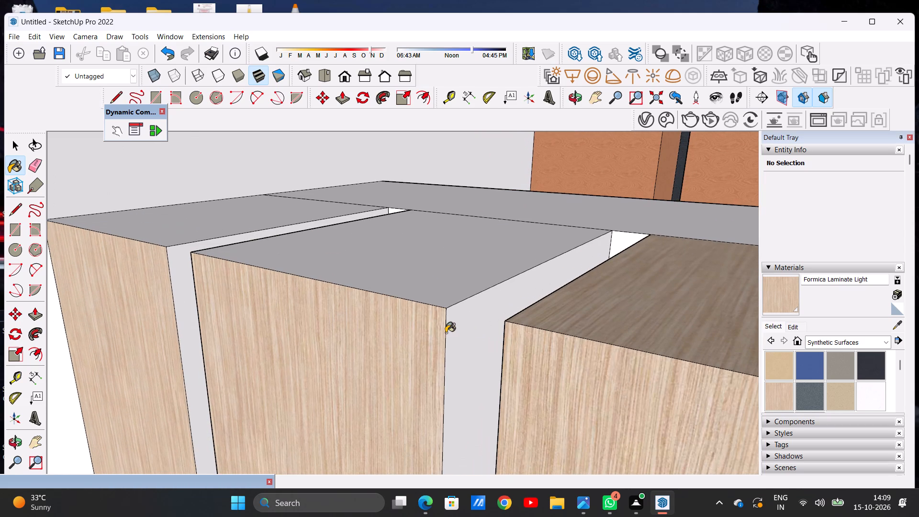
{"action": "left_click", "coordinate": [447, 333]}
{"action": "left_click", "coordinate": [415, 299]}
{"action": "scroll", "coordinate": [431, 308], "scroll_direction": "down", "scroll_amount": 13}
{"action": "scroll", "coordinate": [360, 307], "scroll_direction": "up", "scroll_amount": 8}
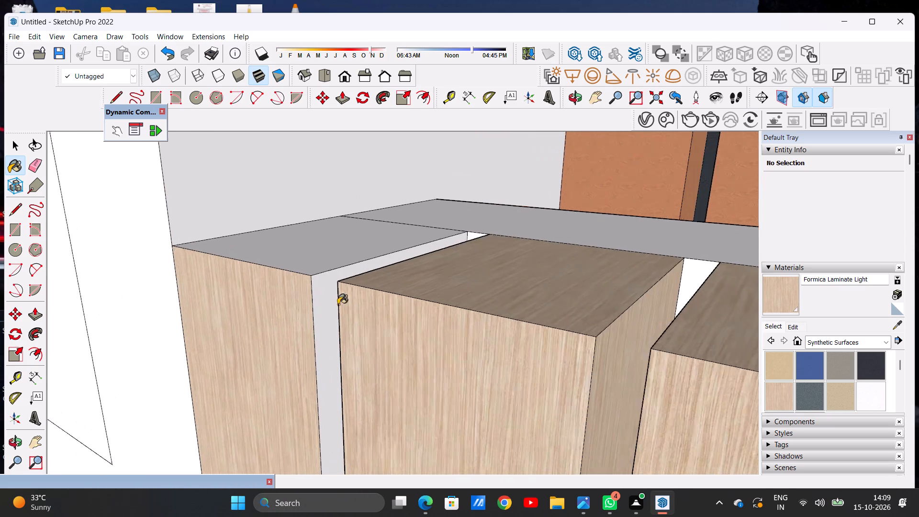
{"action": "scroll", "coordinate": [338, 304], "scroll_direction": "up", "scroll_amount": 9}
{"action": "left_click", "coordinate": [311, 300]}
{"action": "left_click", "coordinate": [278, 194]}
{"action": "scroll", "coordinate": [407, 347], "scroll_direction": "down", "scroll_amount": 8}
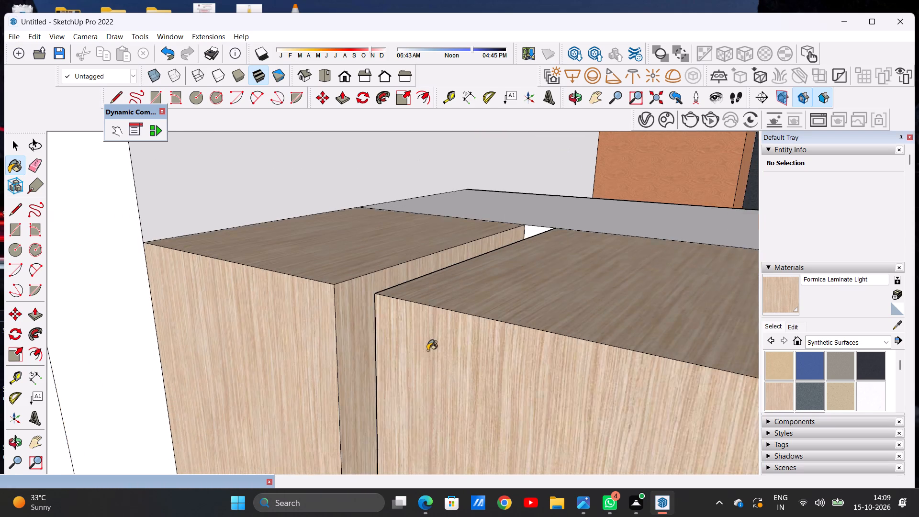
Paint both parts of the left-hand side faces of the second and third slats in the third short band with Formica Laminate Light.
{"action": "scroll", "coordinate": [427, 350], "scroll_direction": "down", "scroll_amount": 20}
{"action": "scroll", "coordinate": [427, 350], "scroll_direction": "down", "scroll_amount": 18}
{"action": "middle_click_drag", "start_coordinate": [400, 348], "coordinate": [619, 323]}
{"action": "scroll", "coordinate": [415, 326], "scroll_direction": "up", "scroll_amount": 16}
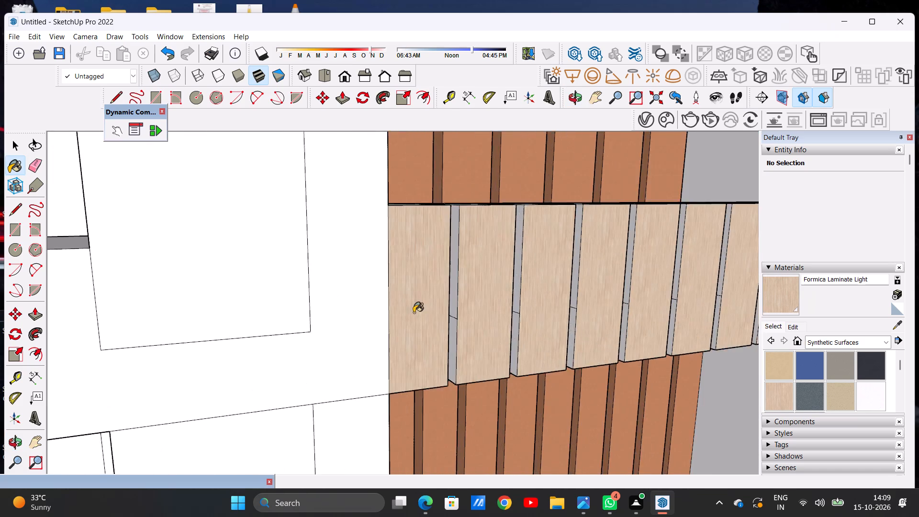
{"action": "scroll", "coordinate": [414, 313], "scroll_direction": "up", "scroll_amount": 4}
{"action": "middle_click_drag", "start_coordinate": [402, 313], "coordinate": [434, 299]}
{"action": "scroll", "coordinate": [490, 269], "scroll_direction": "up", "scroll_amount": 12}
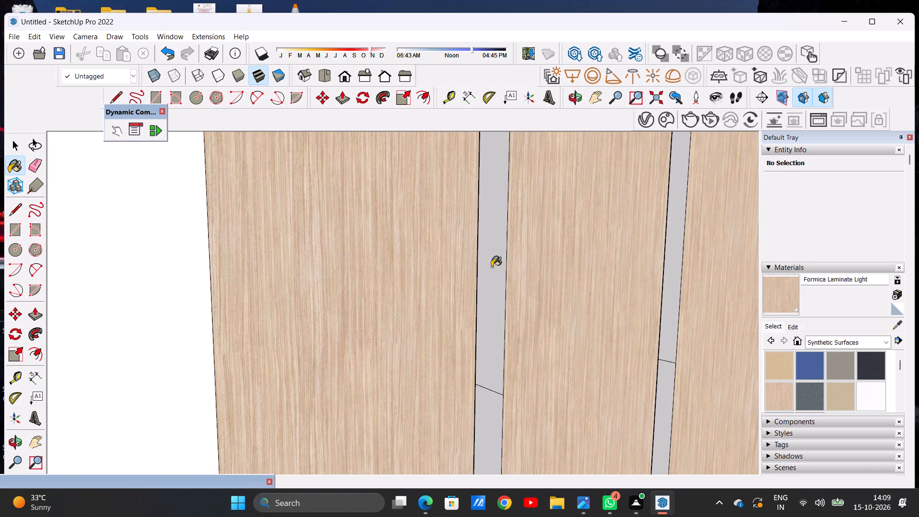
{"action": "left_click", "coordinate": [492, 267]}
{"action": "left_click", "coordinate": [494, 413]}
{"action": "scroll", "coordinate": [439, 319], "scroll_direction": "down", "scroll_amount": 12}
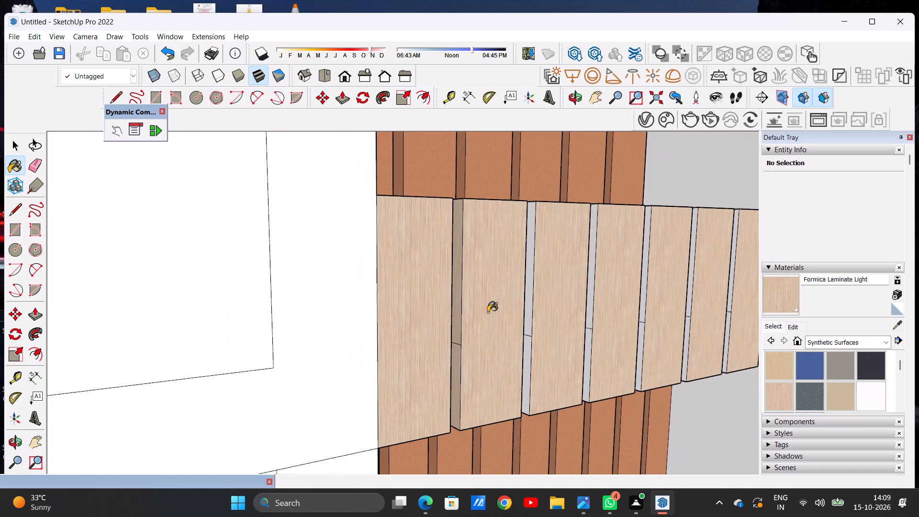
{"action": "scroll", "coordinate": [527, 345], "scroll_direction": "up", "scroll_amount": 11}
{"action": "left_click", "coordinate": [529, 345]}
{"action": "left_click", "coordinate": [536, 281]}
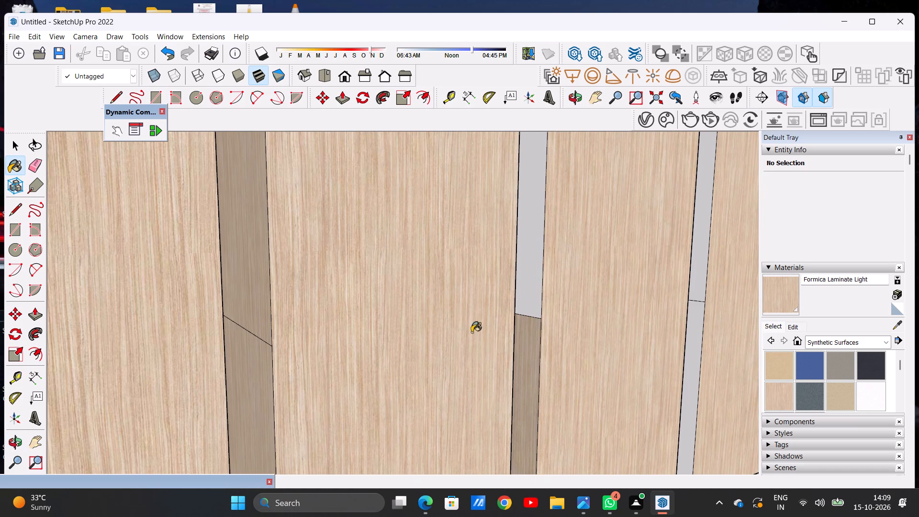
Paint both parts of the left-hand side faces of the fourth and fifth slats in the third band with Formica Laminate Light.
{"action": "scroll", "coordinate": [430, 367], "scroll_direction": "down", "scroll_amount": 14}
{"action": "scroll", "coordinate": [525, 317], "scroll_direction": "up", "scroll_amount": 6}
{"action": "scroll", "coordinate": [546, 356], "scroll_direction": "up", "scroll_amount": 7}
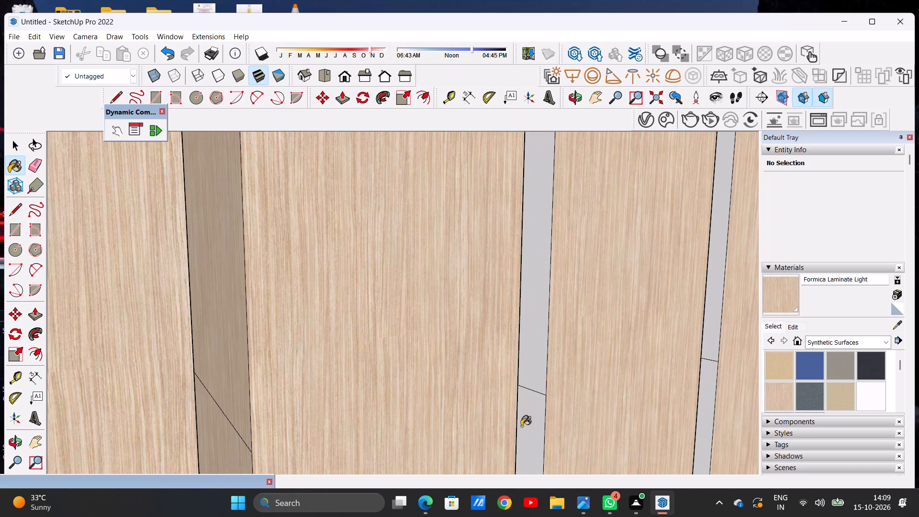
{"action": "left_click", "coordinate": [528, 420]}
{"action": "left_click", "coordinate": [538, 381]}
{"action": "scroll", "coordinate": [476, 288], "scroll_direction": "down", "scroll_amount": 15}
{"action": "scroll", "coordinate": [591, 284], "scroll_direction": "up", "scroll_amount": 3}
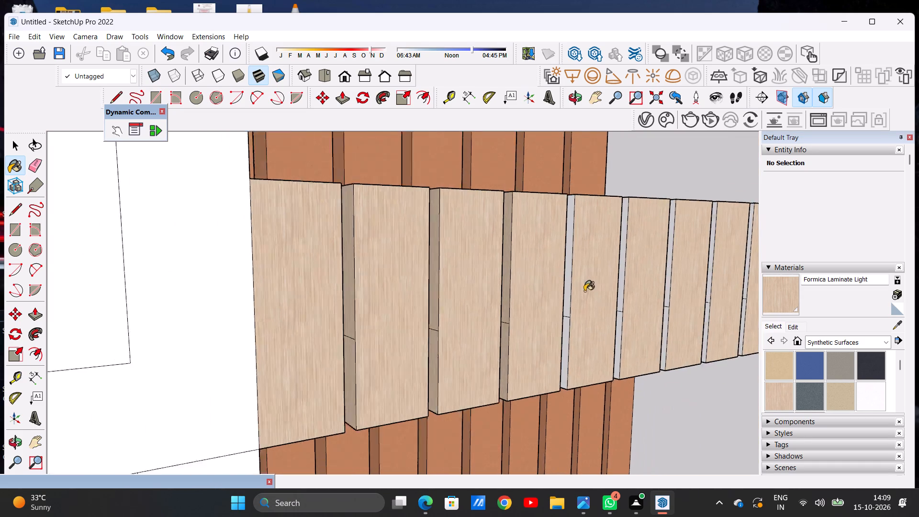
{"action": "scroll", "coordinate": [584, 291], "scroll_direction": "up", "scroll_amount": 4}
{"action": "scroll", "coordinate": [565, 362], "scroll_direction": "up", "scroll_amount": 7}
{"action": "left_click", "coordinate": [538, 374]}
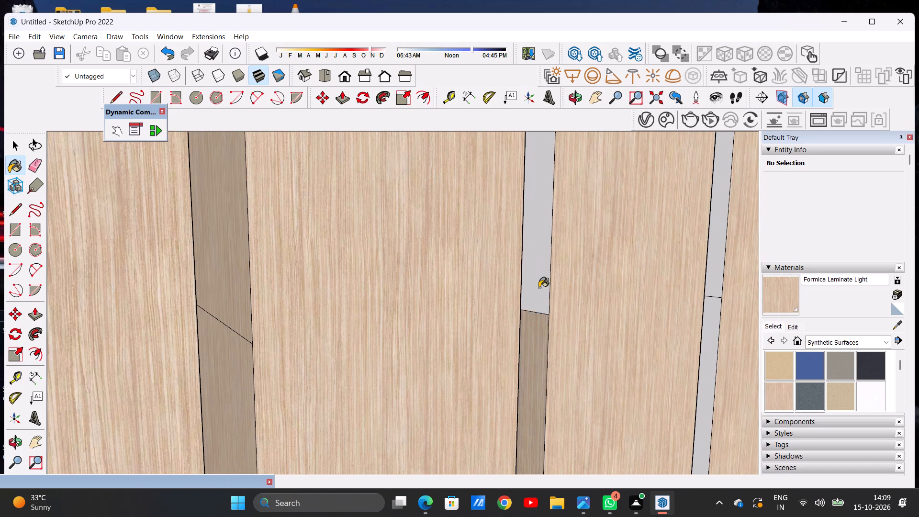
{"action": "left_click", "coordinate": [539, 288]}
Paint both parts of the left-hand side faces of the sixth and seventh slats in the third band with Formica Laminate Light.
{"action": "scroll", "coordinate": [537, 324], "scroll_direction": "down", "scroll_amount": 10}
{"action": "scroll", "coordinate": [619, 335], "scroll_direction": "up", "scroll_amount": 12}
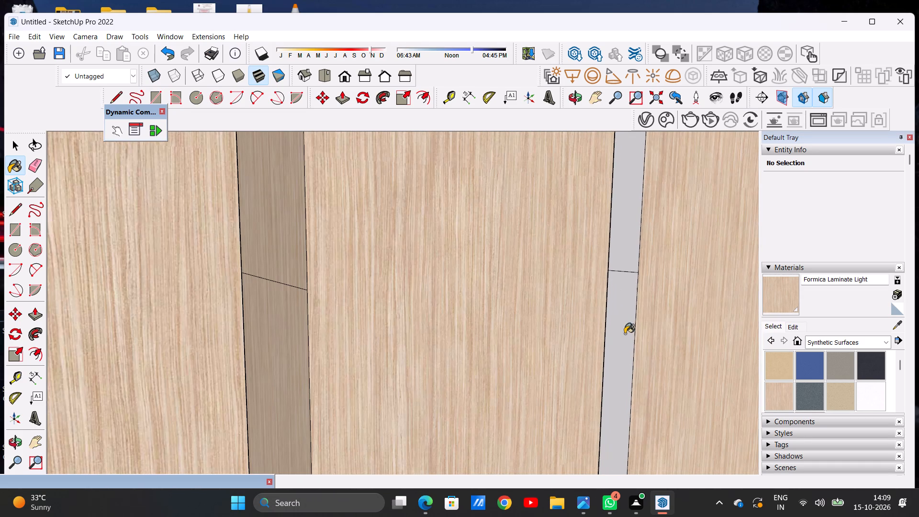
{"action": "left_click", "coordinate": [625, 334]}
{"action": "left_click", "coordinate": [624, 261]}
{"action": "scroll", "coordinate": [589, 340], "scroll_direction": "down", "scroll_amount": 18}
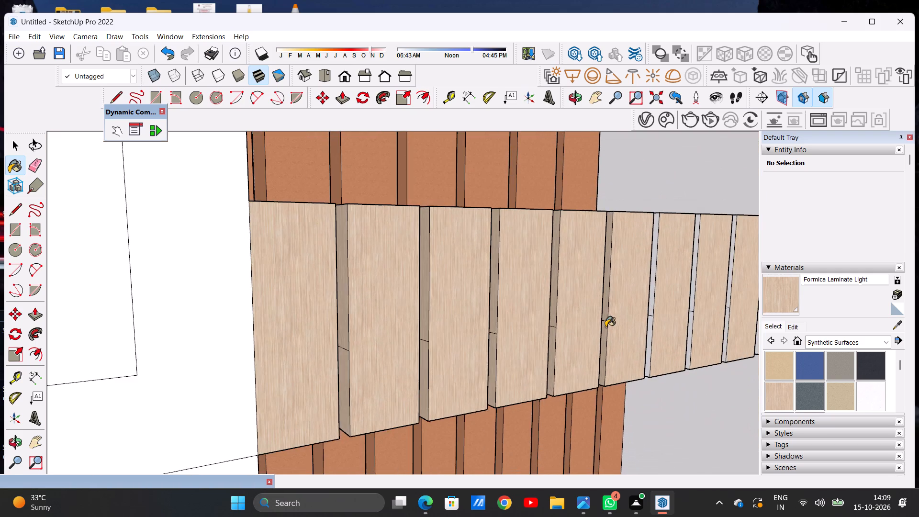
{"action": "scroll", "coordinate": [642, 322], "scroll_direction": "up", "scroll_amount": 18}
{"action": "left_click", "coordinate": [642, 328]}
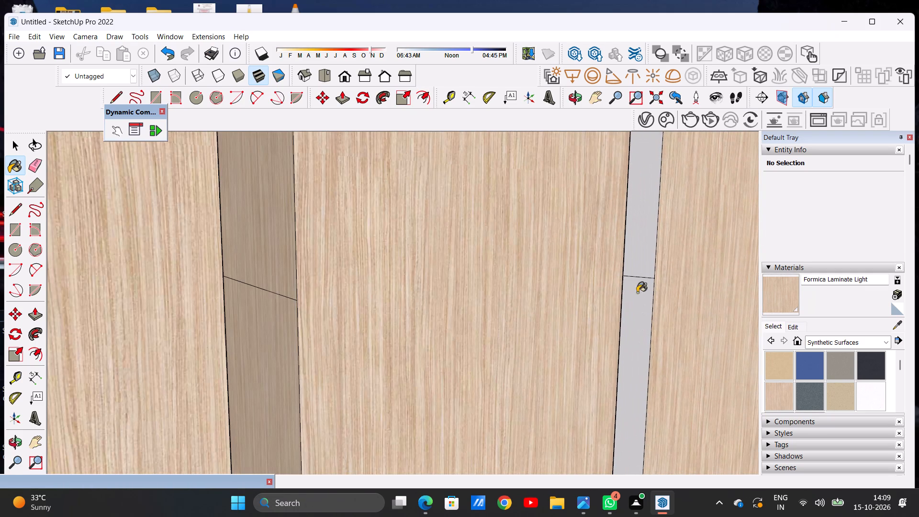
{"action": "left_click", "coordinate": [637, 270]}
Paint both parts of the left-hand side faces of the last three slats in the third short band with Formica Laminate Light.
{"action": "scroll", "coordinate": [567, 335], "scroll_direction": "down", "scroll_amount": 20}
{"action": "scroll", "coordinate": [567, 335], "scroll_direction": "down", "scroll_amount": 3}
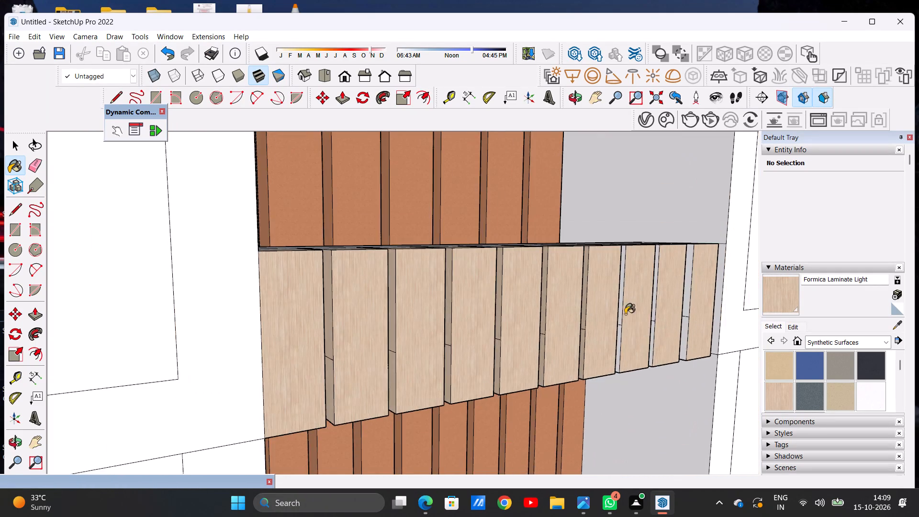
{"action": "scroll", "coordinate": [625, 314], "scroll_direction": "up", "scroll_amount": 19}
{"action": "left_click", "coordinate": [592, 366]}
{"action": "left_click", "coordinate": [600, 309]}
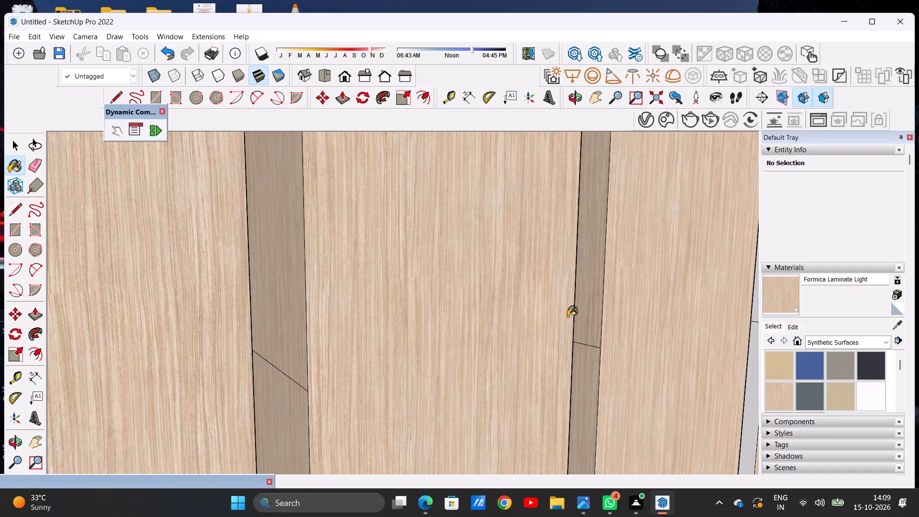
{"action": "scroll", "coordinate": [560, 317], "scroll_direction": "down", "scroll_amount": 19}
{"action": "scroll", "coordinate": [603, 310], "scroll_direction": "up", "scroll_amount": 16}
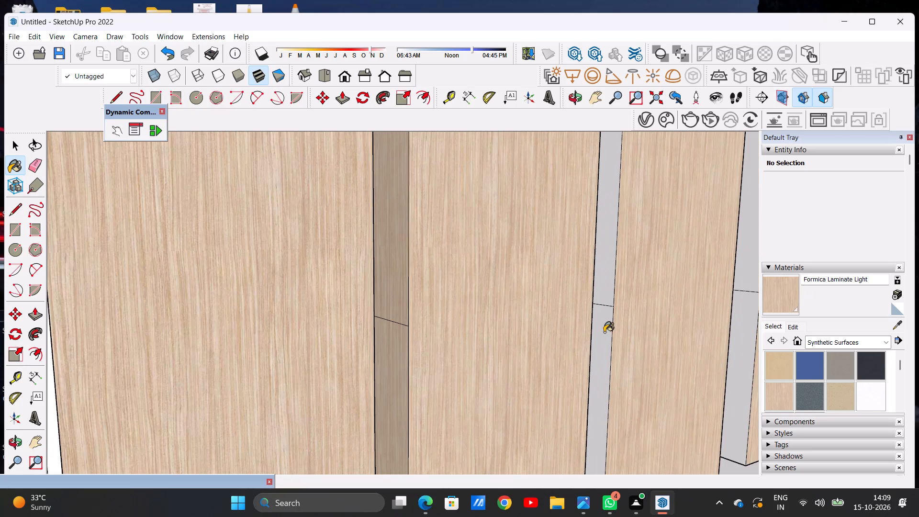
{"action": "left_click", "coordinate": [604, 332]}
{"action": "left_click", "coordinate": [611, 270]}
{"action": "scroll", "coordinate": [523, 339], "scroll_direction": "down", "scroll_amount": 15}
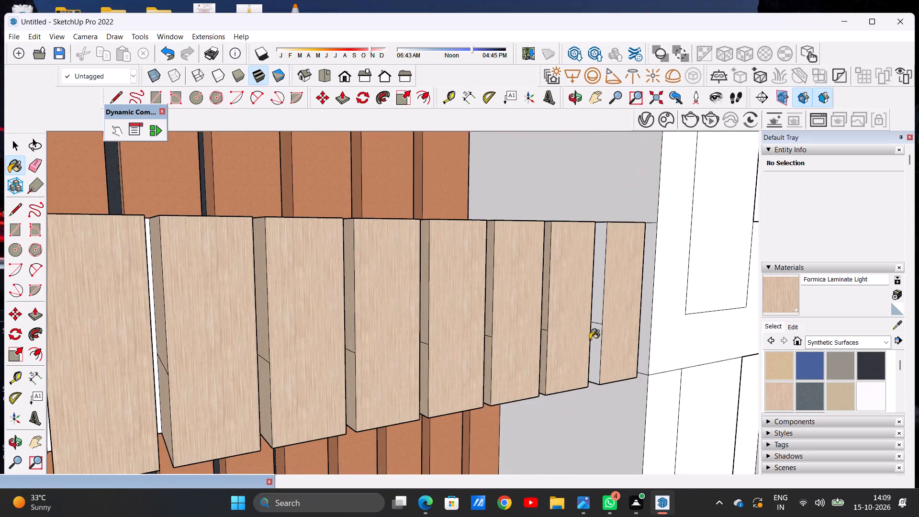
{"action": "scroll", "coordinate": [592, 340], "scroll_direction": "up", "scroll_amount": 14}
{"action": "left_click", "coordinate": [597, 337]}
{"action": "left_click", "coordinate": [590, 262]}
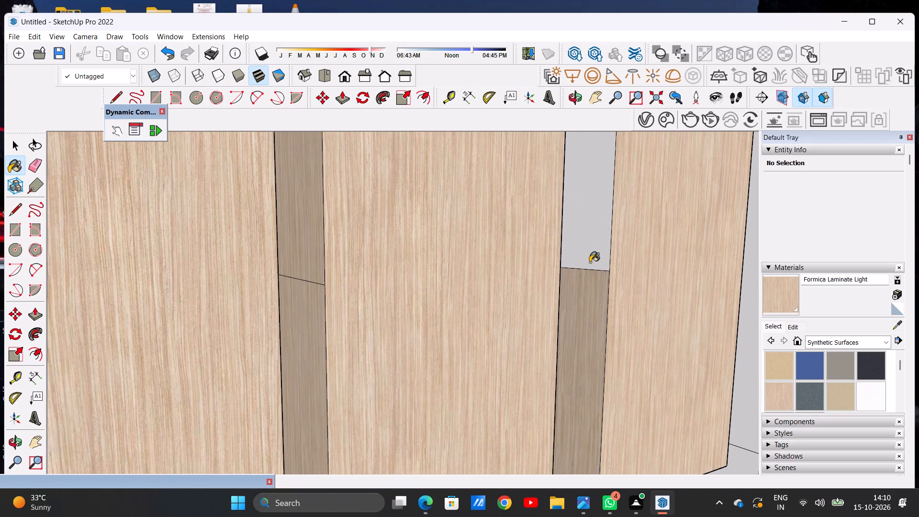
{"action": "key", "text": "space"}
Paint the undersides of the first four slats in the third short band with Formica Laminate Light.
{"action": "scroll", "coordinate": [522, 317], "scroll_direction": "down", "scroll_amount": 20}
{"action": "scroll", "coordinate": [522, 317], "scroll_direction": "down", "scroll_amount": 6}
{"action": "middle_click_drag", "start_coordinate": [511, 305], "coordinate": [414, 304]}
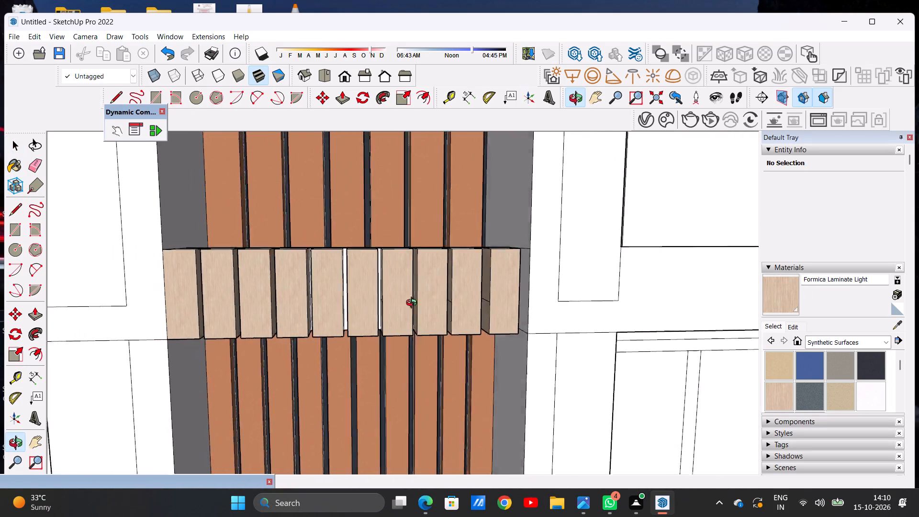
{"action": "middle_click_drag", "start_coordinate": [414, 304], "coordinate": [391, 324]}
{"action": "middle_click_drag", "start_coordinate": [379, 291], "coordinate": [408, 131]}
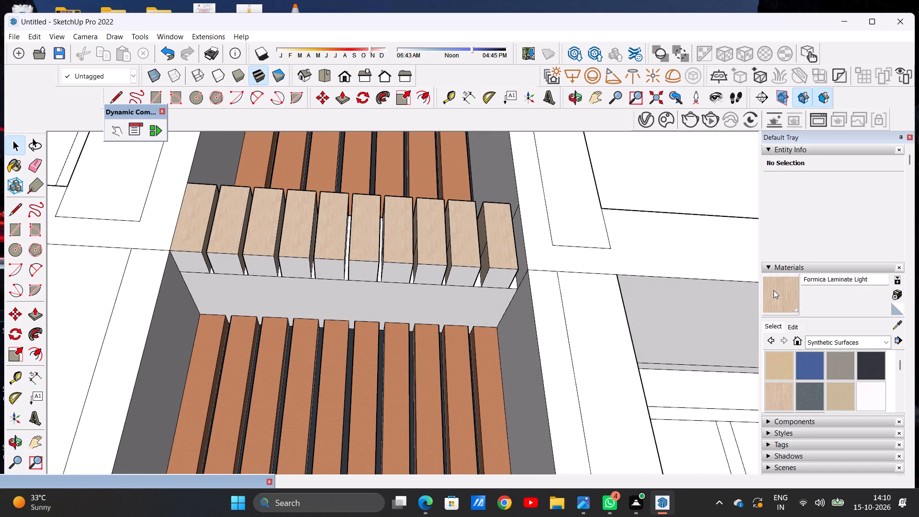
{"action": "left_click", "coordinate": [774, 291]}
{"action": "scroll", "coordinate": [210, 259], "scroll_direction": "up", "scroll_amount": 11}
{"action": "left_click", "coordinate": [186, 256]}
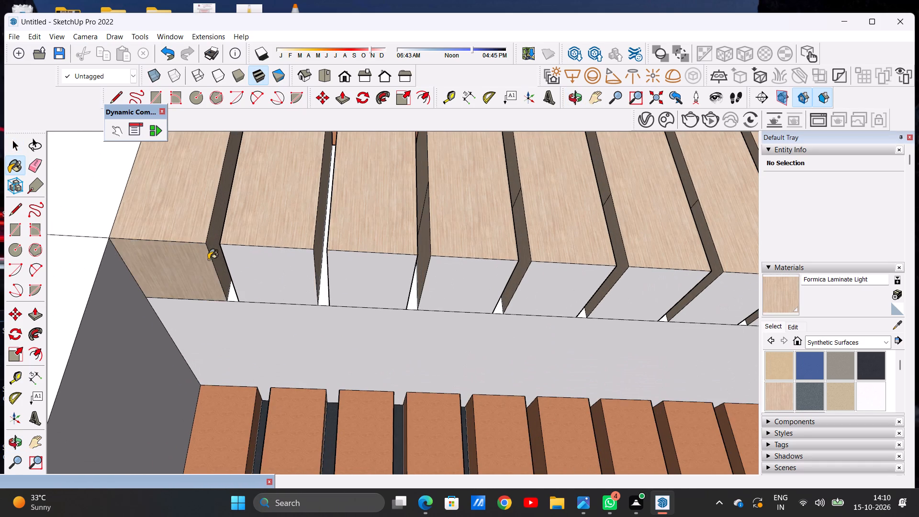
{"action": "left_click", "coordinate": [260, 265]}
{"action": "left_click", "coordinate": [369, 283]}
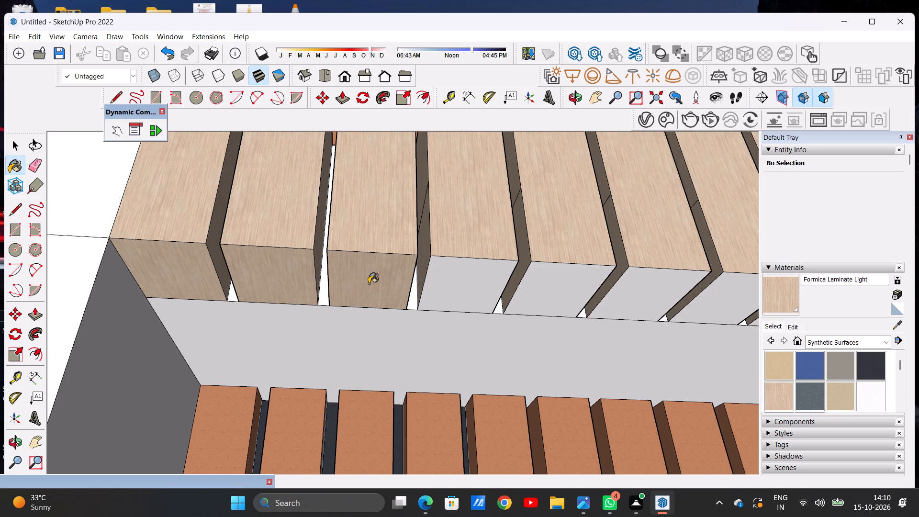
{"action": "left_click", "coordinate": [461, 288]}
Paint the undersides of the fifth, sixth and seventh slats in the third short band with Formica Laminate Light.
{"action": "scroll", "coordinate": [347, 274], "scroll_direction": "down", "scroll_amount": 16}
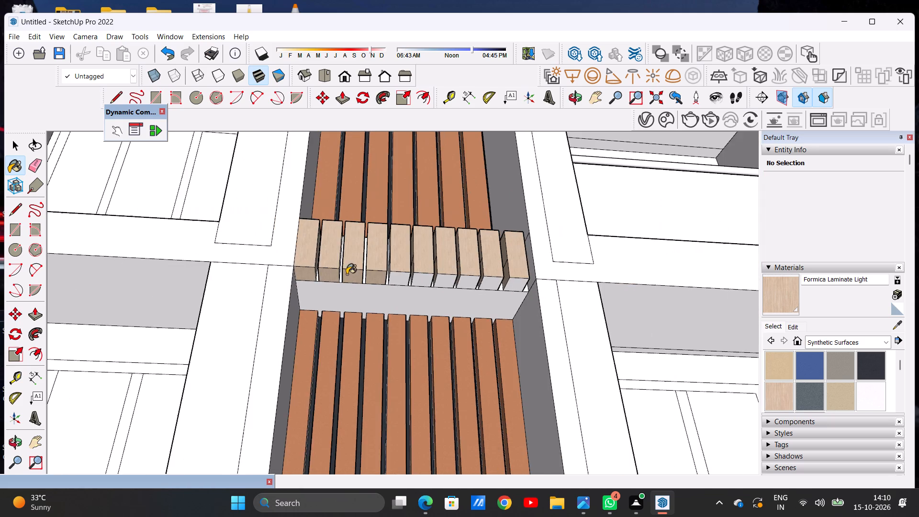
{"action": "scroll", "coordinate": [455, 291], "scroll_direction": "up", "scroll_amount": 7}
{"action": "scroll", "coordinate": [341, 243], "scroll_direction": "up", "scroll_amount": 11}
{"action": "left_click", "coordinate": [283, 289]}
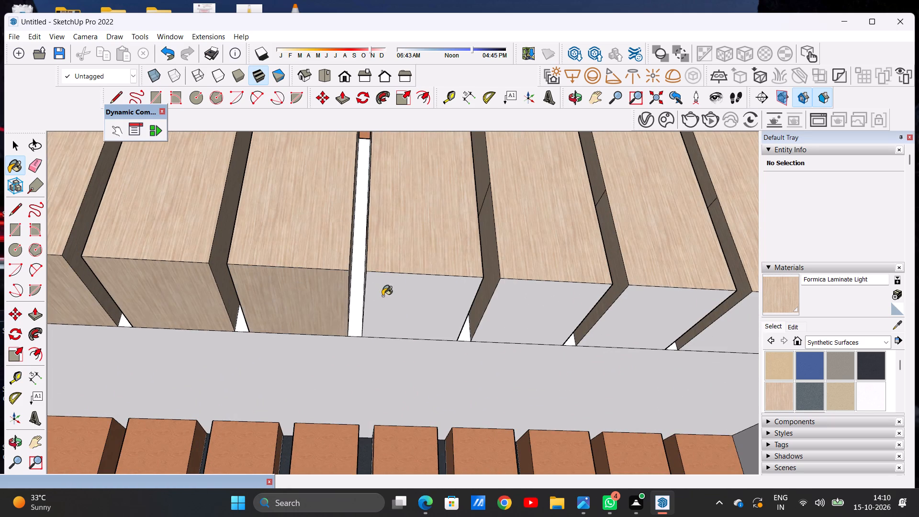
{"action": "left_click", "coordinate": [385, 296]}
{"action": "left_click", "coordinate": [498, 301]}
Paint the undersides of the last three slats in the third short band with Formica Laminate Light.
{"action": "scroll", "coordinate": [323, 290], "scroll_direction": "down", "scroll_amount": 12}
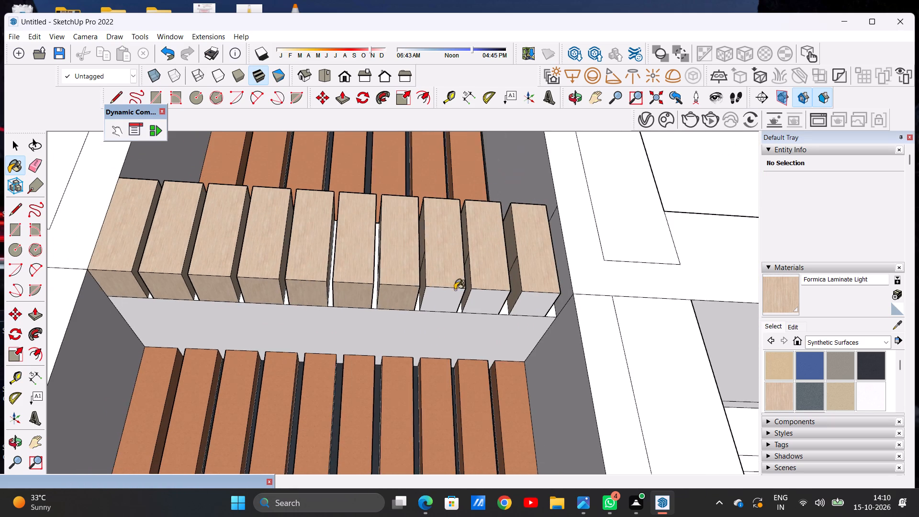
{"action": "scroll", "coordinate": [455, 290], "scroll_direction": "up", "scroll_amount": 11}
{"action": "left_click", "coordinate": [422, 297]}
{"action": "left_click", "coordinate": [514, 311]}
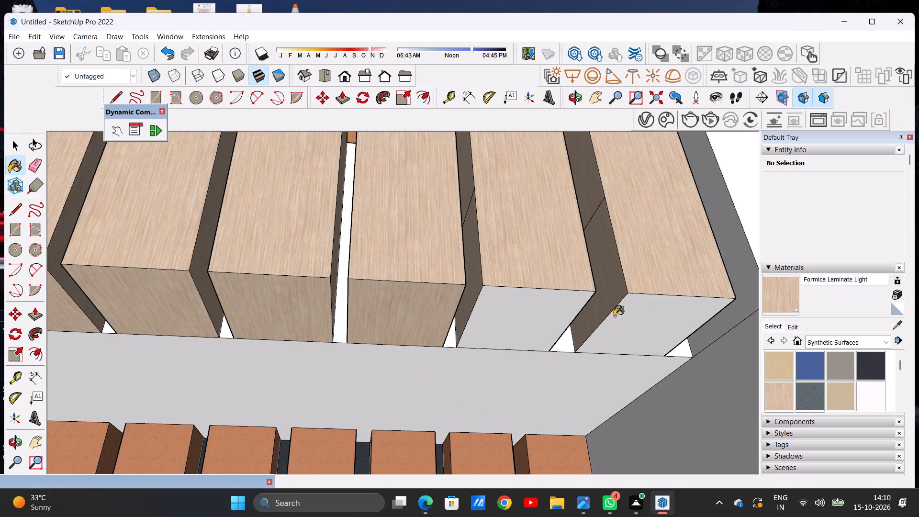
{"action": "left_click", "coordinate": [658, 324]}
{"action": "scroll", "coordinate": [387, 290], "scroll_direction": "down", "scroll_amount": 20}
{"action": "scroll", "coordinate": [387, 290], "scroll_direction": "down", "scroll_amount": 3}
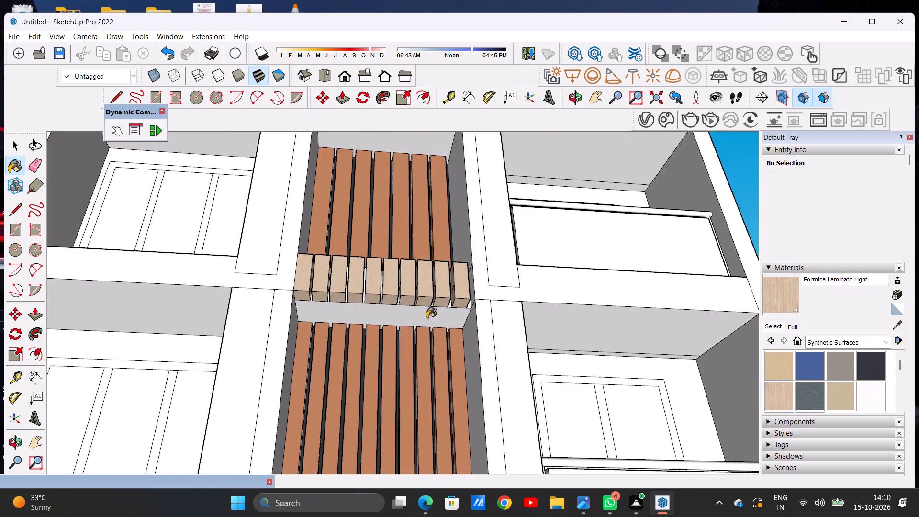
Paint the first two gaps between the slats in the third short band with Formica Laminate Dark.
{"action": "scroll", "coordinate": [426, 318], "scroll_direction": "down", "scroll_amount": 2}
{"action": "middle_click_drag", "start_coordinate": [384, 295], "coordinate": [357, 353]}
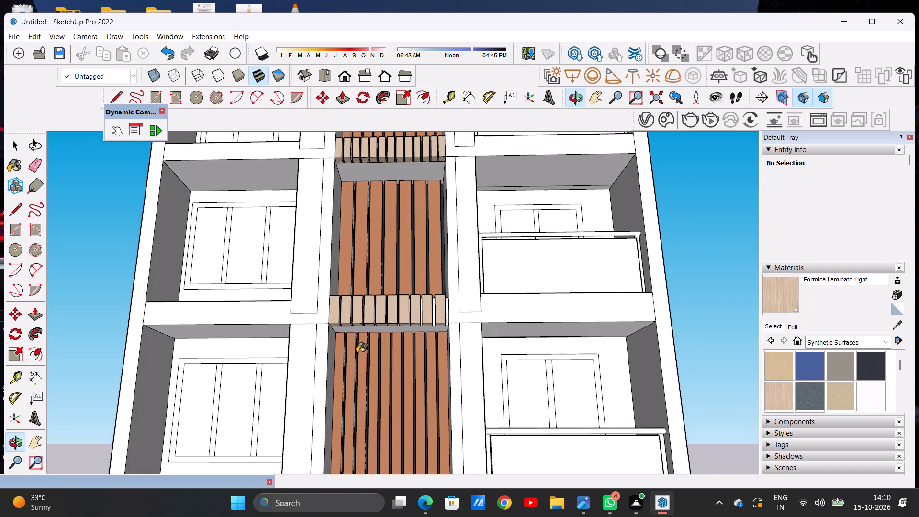
{"action": "scroll", "coordinate": [343, 286], "scroll_direction": "up", "scroll_amount": 7}
{"action": "middle_click_drag", "start_coordinate": [347, 293], "coordinate": [354, 386]}
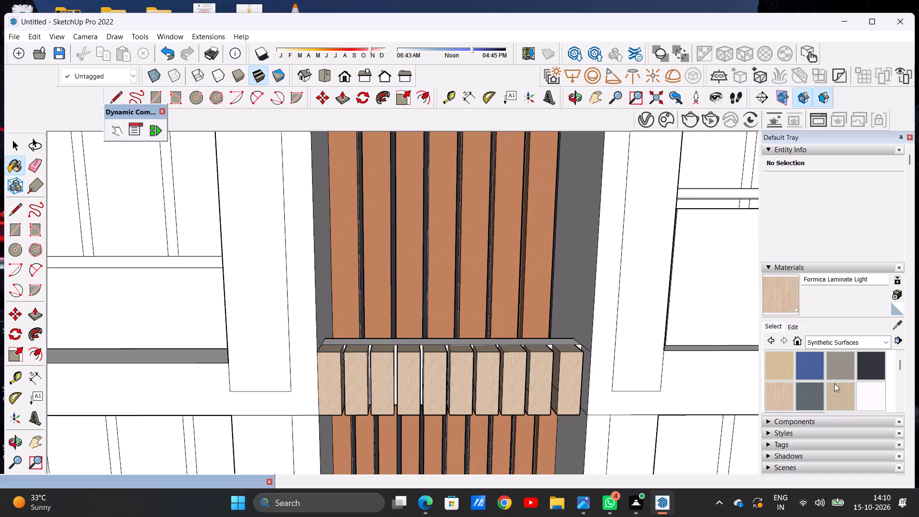
{"action": "left_click", "coordinate": [873, 364]}
{"action": "scroll", "coordinate": [341, 371], "scroll_direction": "up", "scroll_amount": 7}
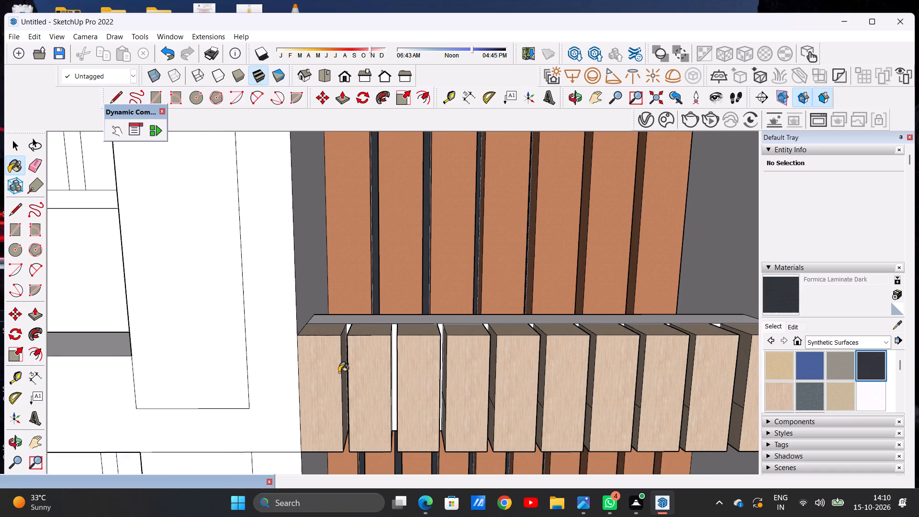
{"action": "scroll", "coordinate": [352, 327], "scroll_direction": "up", "scroll_amount": 1}
{"action": "scroll", "coordinate": [352, 323], "scroll_direction": "down", "scroll_amount": 2}
{"action": "scroll", "coordinate": [352, 322], "scroll_direction": "up", "scroll_amount": 4}
{"action": "scroll", "coordinate": [352, 322], "scroll_direction": "down", "scroll_amount": 1}
{"action": "scroll", "coordinate": [352, 322], "scroll_direction": "up", "scroll_amount": 3}
{"action": "left_click", "coordinate": [346, 320]}
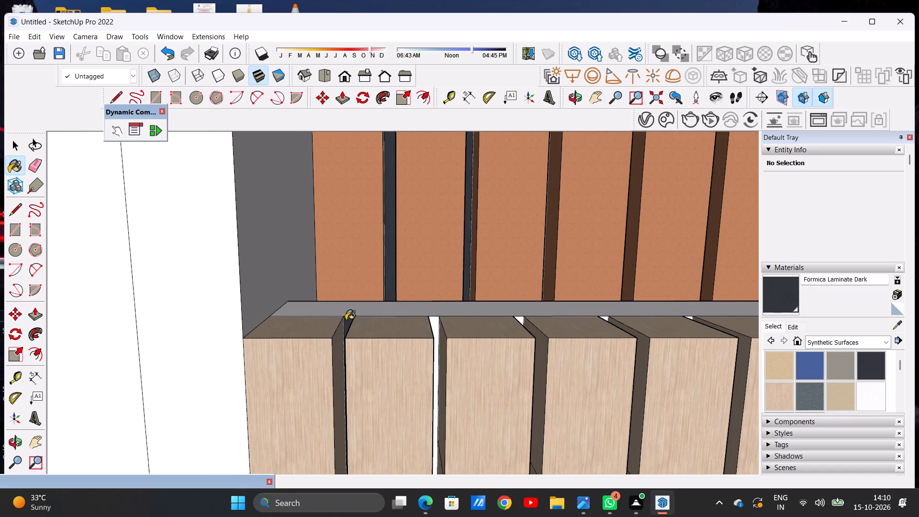
{"action": "left_click", "coordinate": [437, 329]}
Paint the third and fourth gaps between the slats in the third short band with Formica Laminate Dark.
{"action": "scroll", "coordinate": [345, 305], "scroll_direction": "down", "scroll_amount": 14}
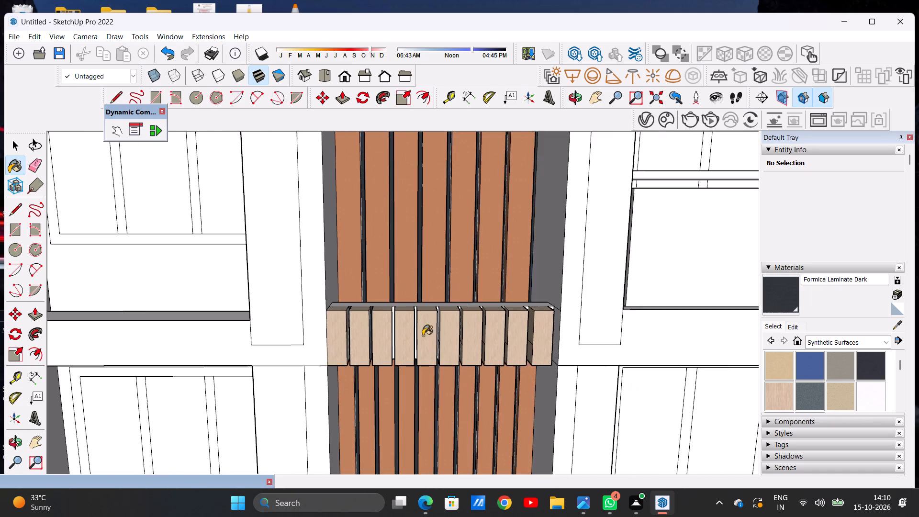
{"action": "middle_click_drag", "start_coordinate": [433, 345], "coordinate": [437, 325]}
{"action": "scroll", "coordinate": [408, 322], "scroll_direction": "up", "scroll_amount": 9}
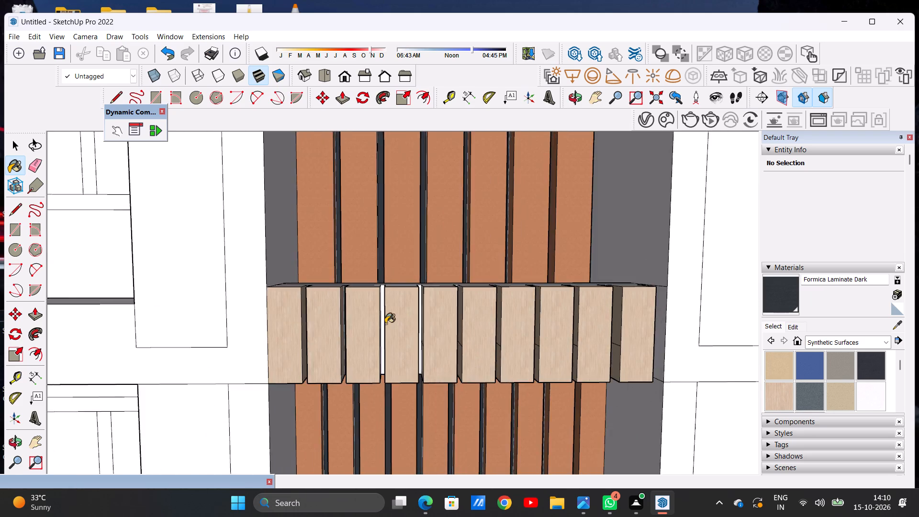
{"action": "scroll", "coordinate": [385, 324], "scroll_direction": "up", "scroll_amount": 12}
{"action": "left_click", "coordinate": [374, 319]}
{"action": "scroll", "coordinate": [378, 316], "scroll_direction": "down", "scroll_amount": 13}
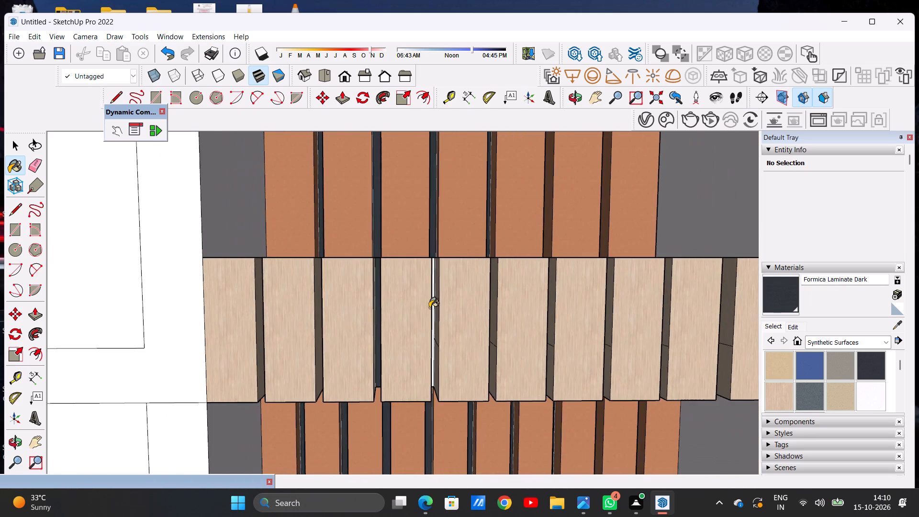
{"action": "scroll", "coordinate": [429, 308], "scroll_direction": "up", "scroll_amount": 20}
{"action": "scroll", "coordinate": [429, 308], "scroll_direction": "up", "scroll_amount": 6}
{"action": "left_click", "coordinate": [415, 317]}
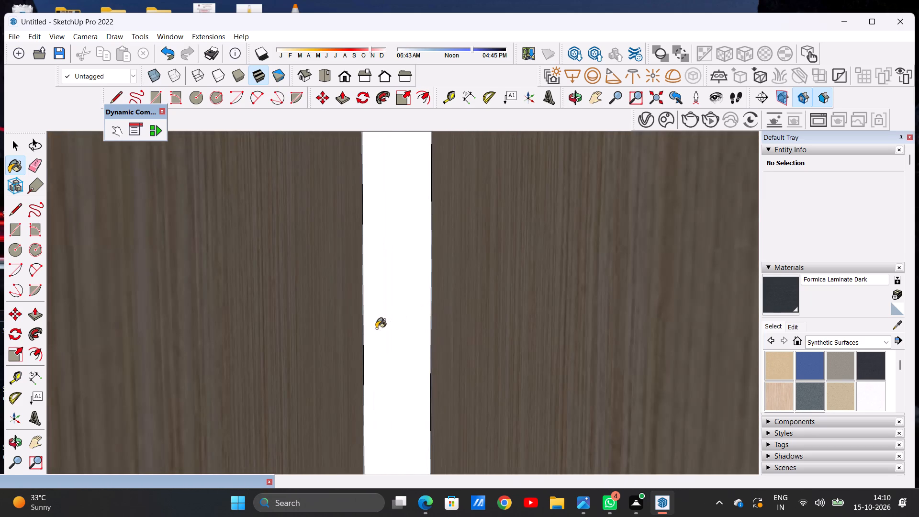
{"action": "scroll", "coordinate": [376, 328], "scroll_direction": "down", "scroll_amount": 20}
{"action": "scroll", "coordinate": [376, 328], "scroll_direction": "down", "scroll_amount": 4}
{"action": "scroll", "coordinate": [430, 315], "scroll_direction": "up", "scroll_amount": 19}
{"action": "left_click", "coordinate": [432, 296]}
{"action": "scroll", "coordinate": [378, 302], "scroll_direction": "down", "scroll_amount": 13}
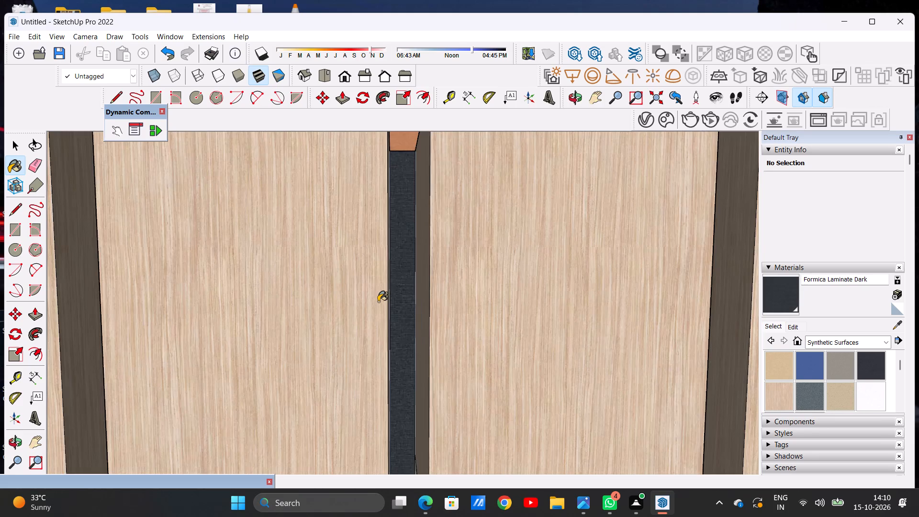
Paint the remaining gaps of the third short band, through its right-hand end, with Formica Laminate Dark.
{"action": "scroll", "coordinate": [378, 302], "scroll_direction": "down", "scroll_amount": 11}
{"action": "middle_click_drag", "start_coordinate": [504, 302], "coordinate": [466, 389]}
{"action": "scroll", "coordinate": [455, 298], "scroll_direction": "up", "scroll_amount": 5}
{"action": "left_click", "coordinate": [456, 292]}
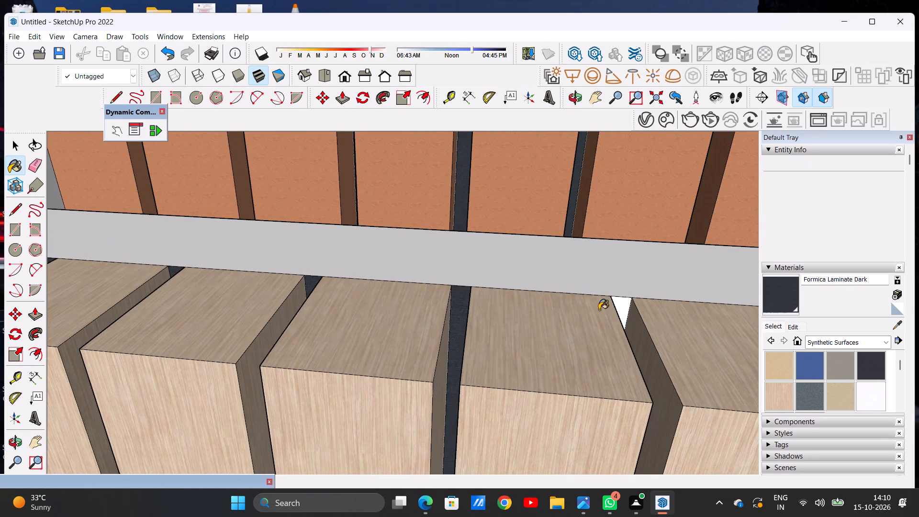
{"action": "scroll", "coordinate": [624, 310], "scroll_direction": "up", "scroll_amount": 7}
{"action": "left_click", "coordinate": [627, 303]}
{"action": "scroll", "coordinate": [444, 308], "scroll_direction": "down", "scroll_amount": 16}
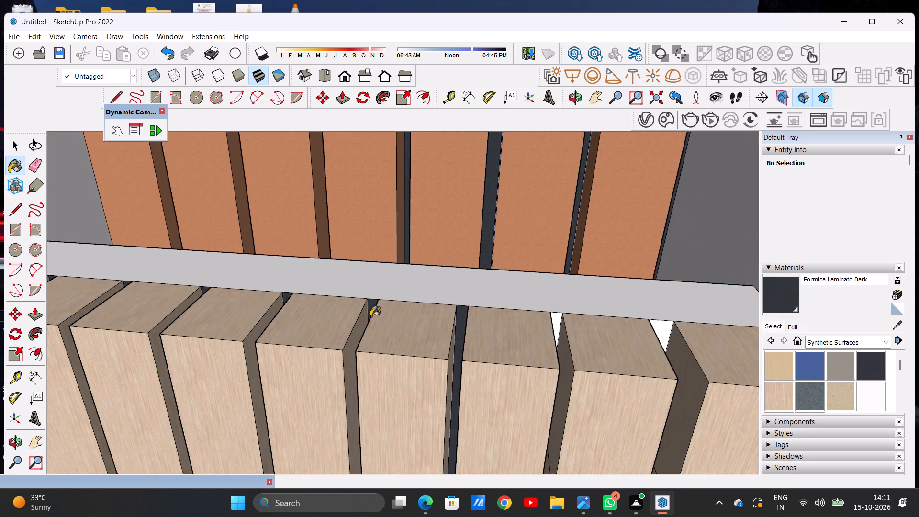
{"action": "scroll", "coordinate": [370, 316], "scroll_direction": "down", "scroll_amount": 3}
{"action": "scroll", "coordinate": [628, 322], "scroll_direction": "up", "scroll_amount": 4}
{"action": "left_click", "coordinate": [618, 336]}
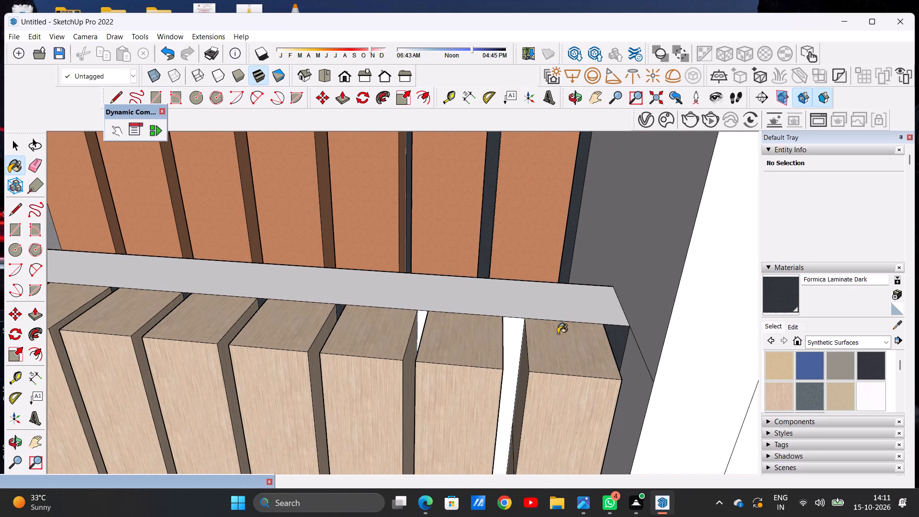
{"action": "scroll", "coordinate": [529, 337], "scroll_direction": "up", "scroll_amount": 5}
{"action": "left_click", "coordinate": [523, 317]}
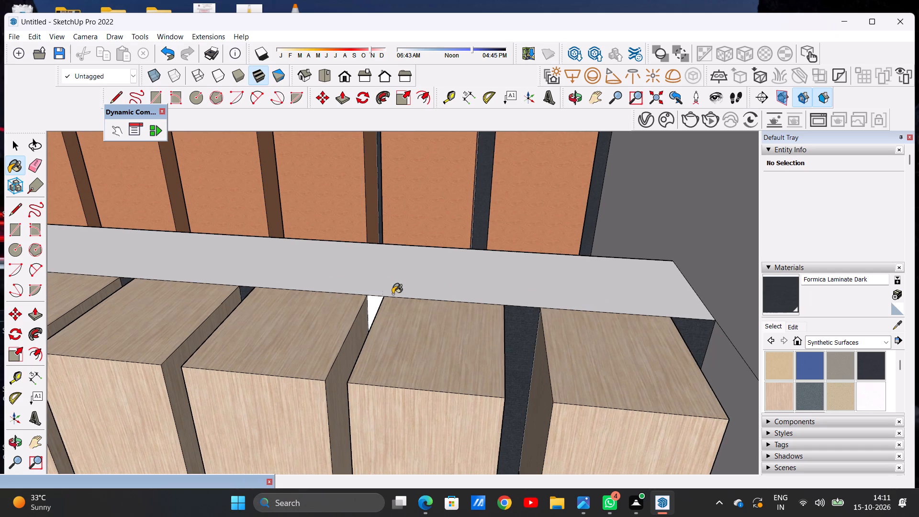
{"action": "left_click", "coordinate": [371, 300]}
{"action": "scroll", "coordinate": [521, 309], "scroll_direction": "down", "scroll_amount": 15}
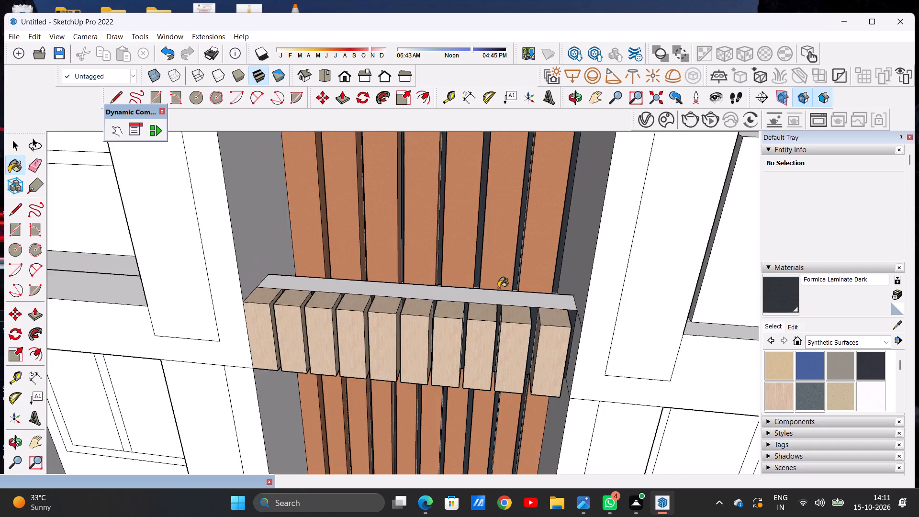
Paint the front and top faces of the first two slats in the fourth short band with Formica Laminate Light.
{"action": "scroll", "coordinate": [498, 288], "scroll_direction": "down", "scroll_amount": 18}
{"action": "middle_click_drag", "start_coordinate": [437, 401], "coordinate": [447, 365]}
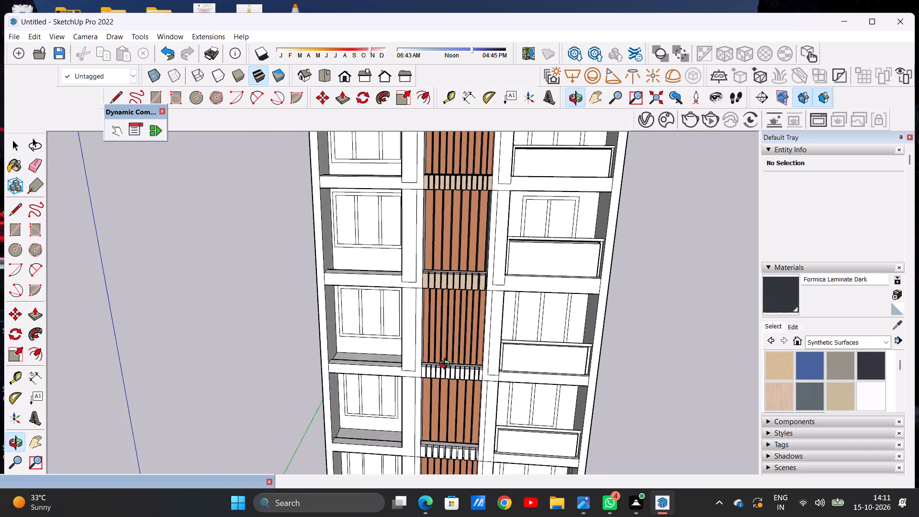
{"action": "middle_click_drag", "start_coordinate": [447, 365], "coordinate": [450, 345]}
{"action": "scroll", "coordinate": [441, 399], "scroll_direction": "down", "scroll_amount": 1}
{"action": "scroll", "coordinate": [441, 399], "scroll_direction": "up", "scroll_amount": 5}
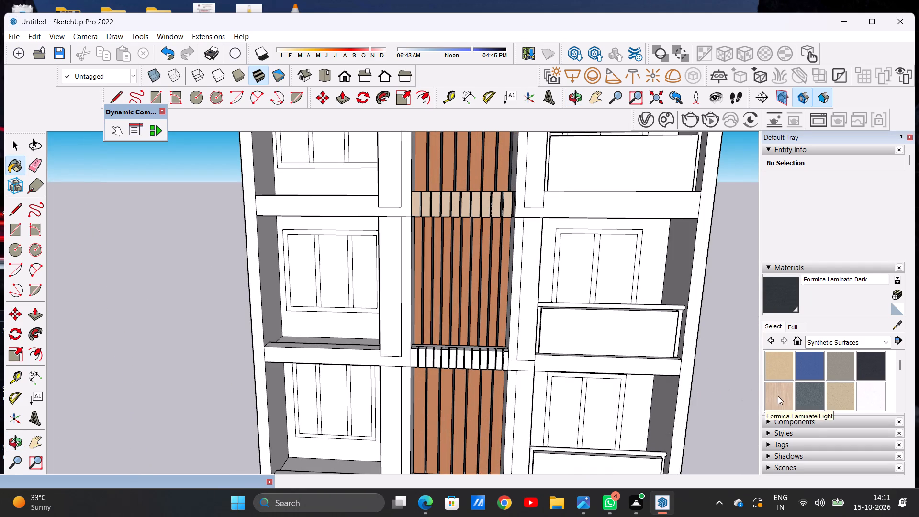
{"action": "left_click", "coordinate": [778, 396]}
{"action": "scroll", "coordinate": [429, 374], "scroll_direction": "up", "scroll_amount": 15}
{"action": "left_click", "coordinate": [414, 336]}
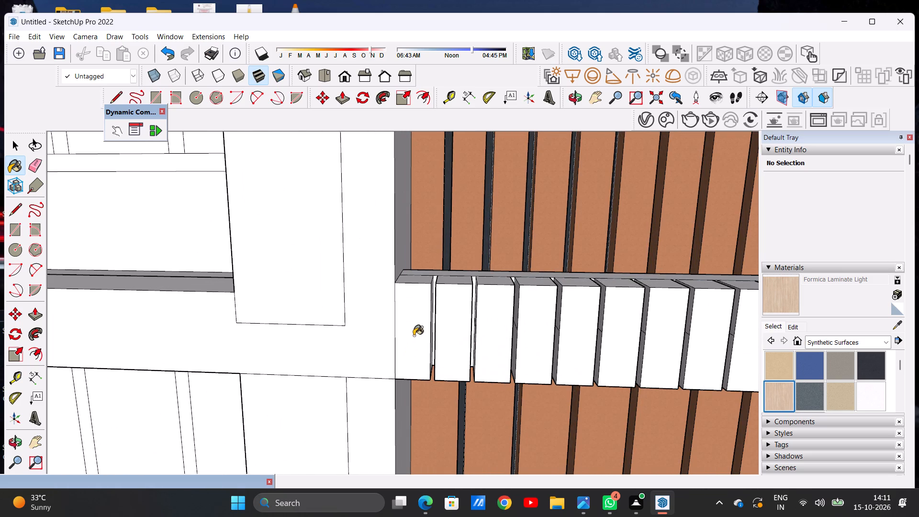
{"action": "left_click", "coordinate": [414, 281]}
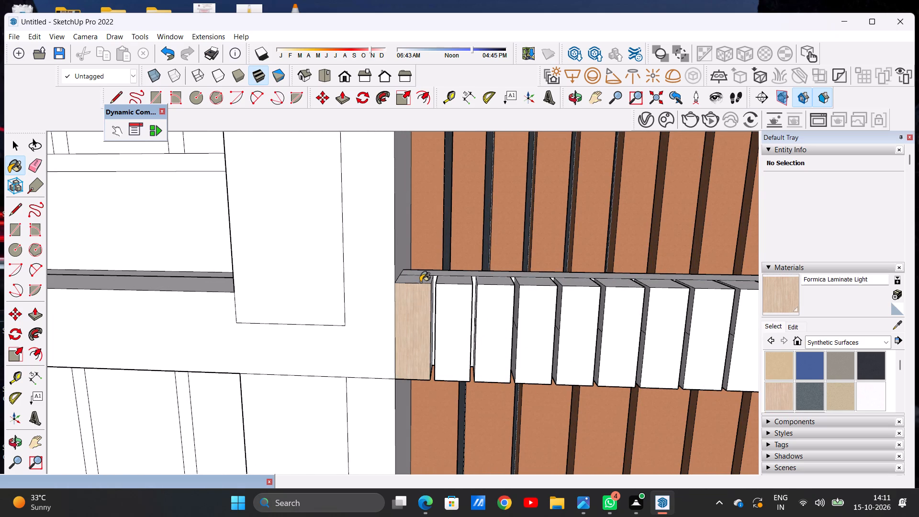
{"action": "left_click", "coordinate": [453, 318]}
{"action": "left_click", "coordinate": [461, 279]}
Paint the front and top faces of the third, fourth and fifth slats in the fourth short band with Formica Laminate Light.
{"action": "scroll", "coordinate": [446, 288], "scroll_direction": "down", "scroll_amount": 5}
{"action": "middle_click_drag", "start_coordinate": [447, 310], "coordinate": [434, 325]}
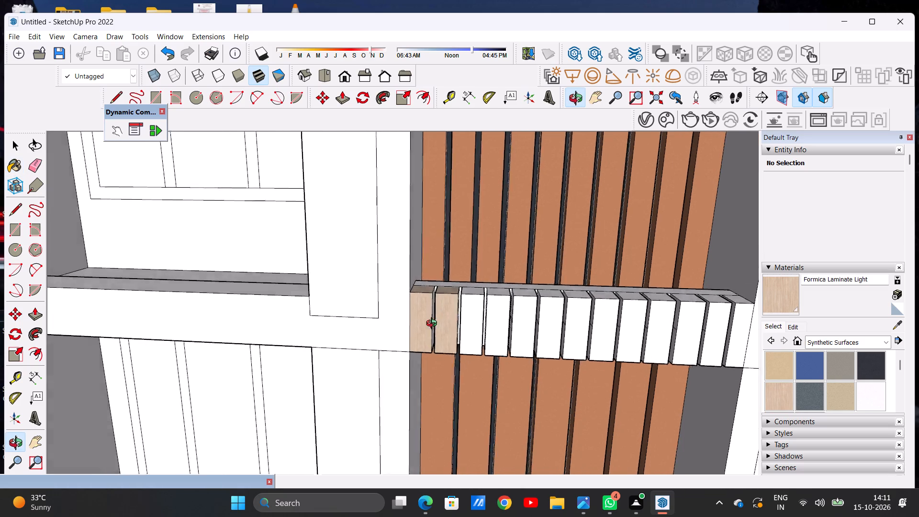
{"action": "middle_click_drag", "start_coordinate": [434, 325], "coordinate": [411, 366]}
{"action": "scroll", "coordinate": [473, 326], "scroll_direction": "up", "scroll_amount": 11}
{"action": "left_click", "coordinate": [442, 342]}
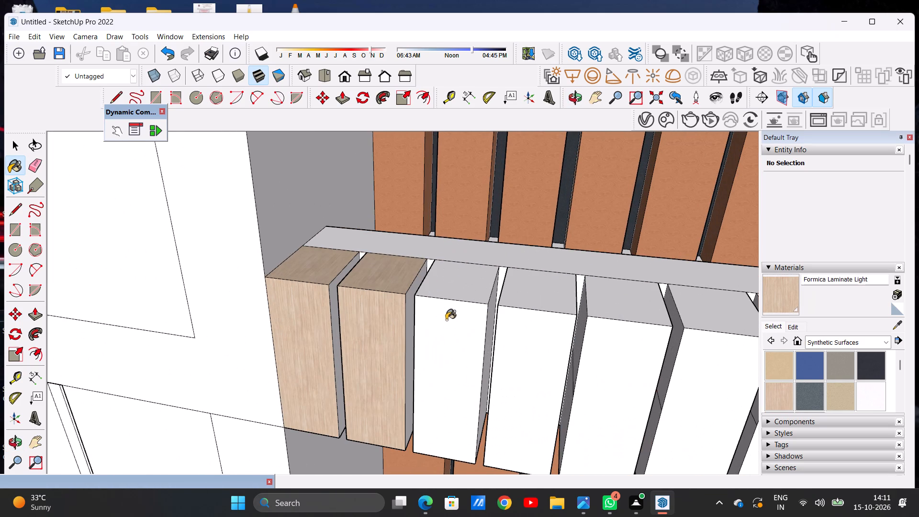
{"action": "left_click", "coordinate": [444, 287]}
{"action": "left_click", "coordinate": [512, 292]}
{"action": "left_click", "coordinate": [520, 351]}
{"action": "left_click", "coordinate": [609, 359]}
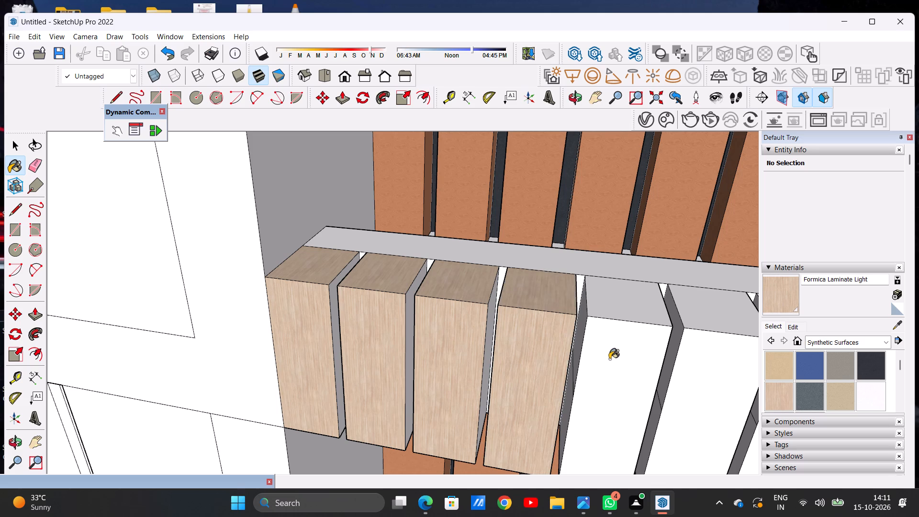
{"action": "left_click_drag", "start_coordinate": [630, 311], "coordinate": [620, 310]}
Paint the front and top faces of the sixth and seventh slats in the fourth short band with Formica Laminate Light.
{"action": "scroll", "coordinate": [470, 313], "scroll_direction": "down", "scroll_amount": 10}
{"action": "scroll", "coordinate": [555, 334], "scroll_direction": "up", "scroll_amount": 10}
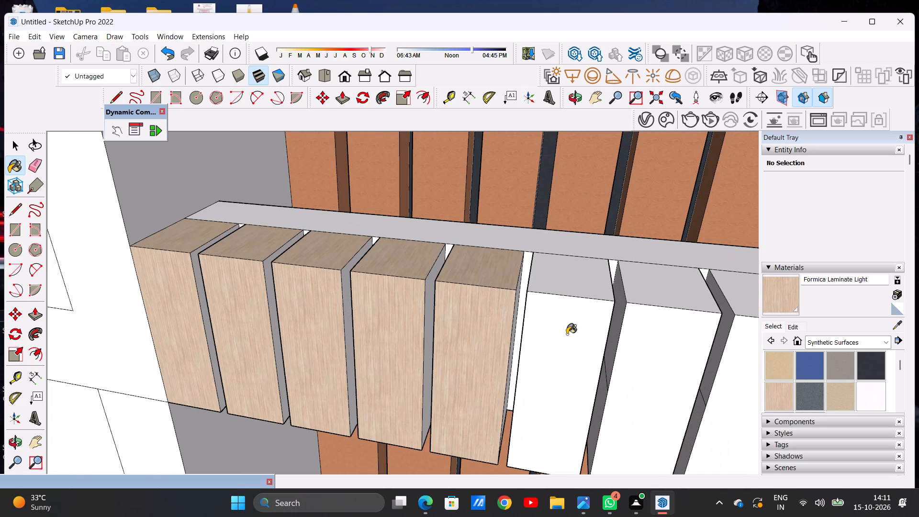
{"action": "left_click", "coordinate": [551, 367]}
{"action": "left_click", "coordinate": [560, 274]}
{"action": "scroll", "coordinate": [482, 292], "scroll_direction": "down", "scroll_amount": 8}
{"action": "scroll", "coordinate": [482, 292], "scroll_direction": "up", "scroll_amount": 1}
{"action": "scroll", "coordinate": [477, 292], "scroll_direction": "down", "scroll_amount": 7}
{"action": "scroll", "coordinate": [529, 322], "scroll_direction": "up", "scroll_amount": 1}
{"action": "scroll", "coordinate": [529, 322], "scroll_direction": "down", "scroll_amount": 1}
{"action": "scroll", "coordinate": [529, 322], "scroll_direction": "up", "scroll_amount": 12}
{"action": "left_click", "coordinate": [521, 321]}
{"action": "left_click", "coordinate": [530, 220]}
Paint the front and top faces of the eighth and ninth slats in the fourth short band with Formica Laminate Light.
{"action": "scroll", "coordinate": [464, 275], "scroll_direction": "down", "scroll_amount": 8}
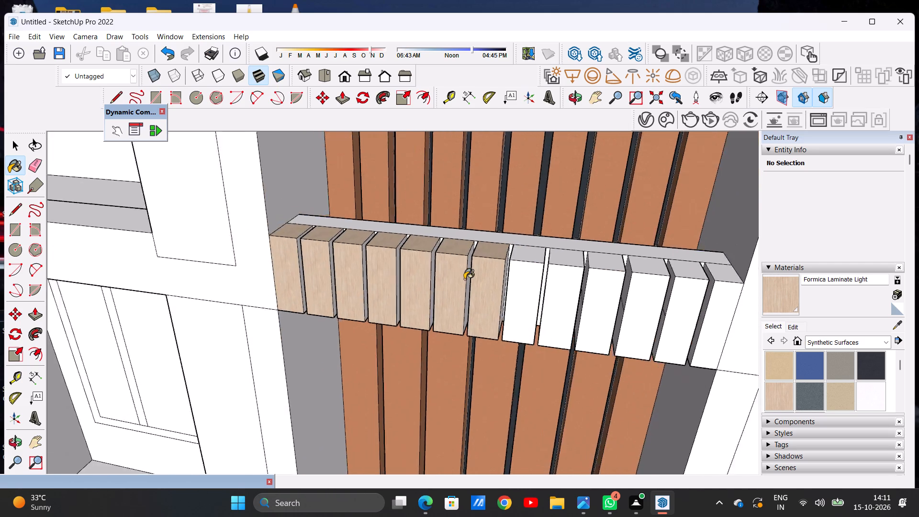
{"action": "scroll", "coordinate": [464, 279], "scroll_direction": "down", "scroll_amount": 11}
{"action": "scroll", "coordinate": [492, 295], "scroll_direction": "up", "scroll_amount": 18}
{"action": "left_click", "coordinate": [488, 278]}
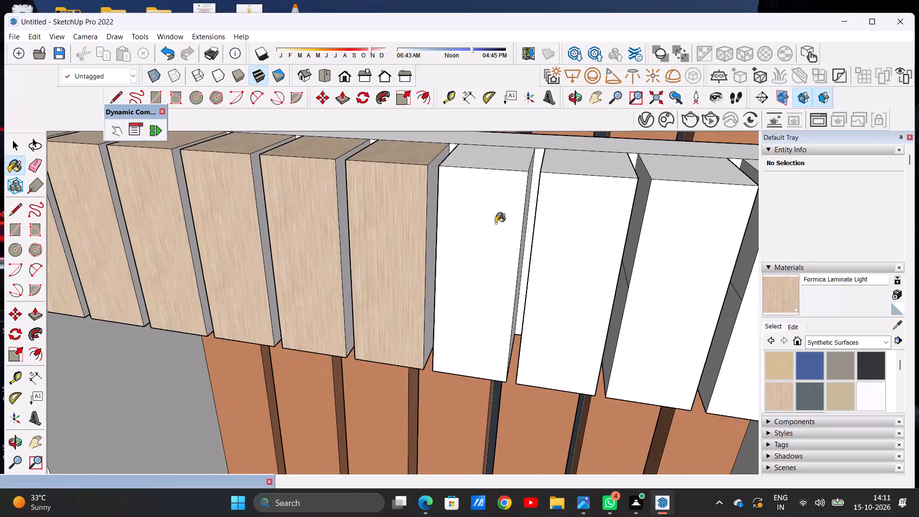
{"action": "left_click", "coordinate": [496, 162]}
{"action": "scroll", "coordinate": [456, 234], "scroll_direction": "down", "scroll_amount": 12}
{"action": "middle_click_drag", "start_coordinate": [450, 264], "coordinate": [440, 298]}
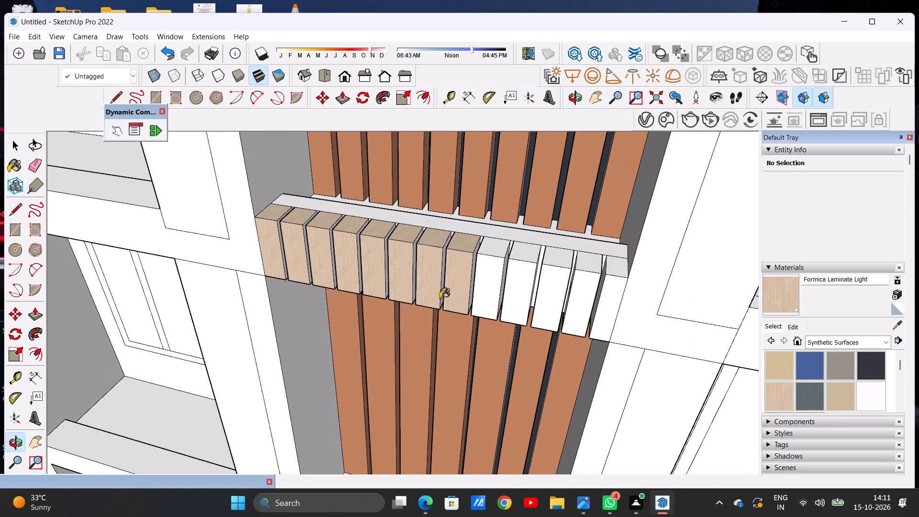
{"action": "scroll", "coordinate": [485, 279], "scroll_direction": "up", "scroll_amount": 10}
{"action": "left_click", "coordinate": [491, 269]}
{"action": "left_click", "coordinate": [493, 206]}
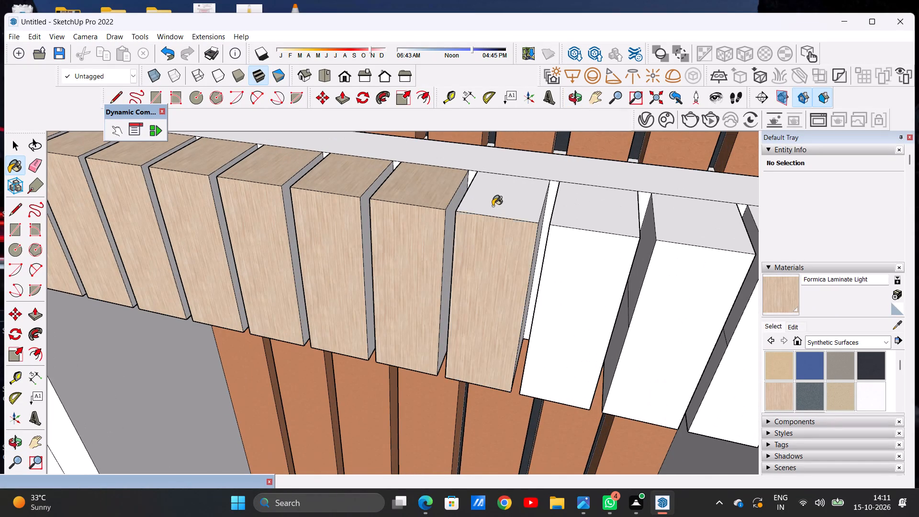
Paint the front and top faces of the last four slats in the fourth short band with Formica Laminate Light.
{"action": "left_click", "coordinate": [579, 279]}
{"action": "left_click", "coordinate": [586, 187]}
{"action": "left_click", "coordinate": [693, 344]}
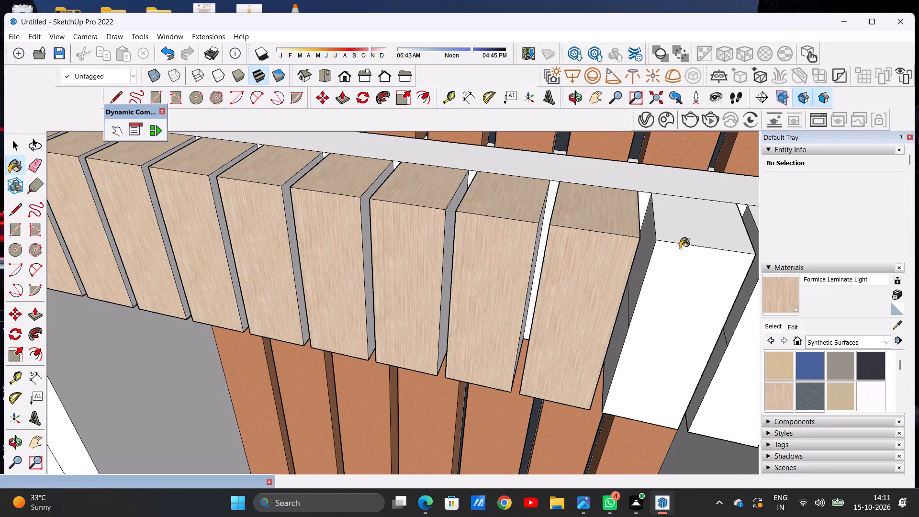
{"action": "left_click", "coordinate": [678, 229]}
{"action": "scroll", "coordinate": [490, 298], "scroll_direction": "down", "scroll_amount": 7}
{"action": "scroll", "coordinate": [634, 315], "scroll_direction": "up", "scroll_amount": 5}
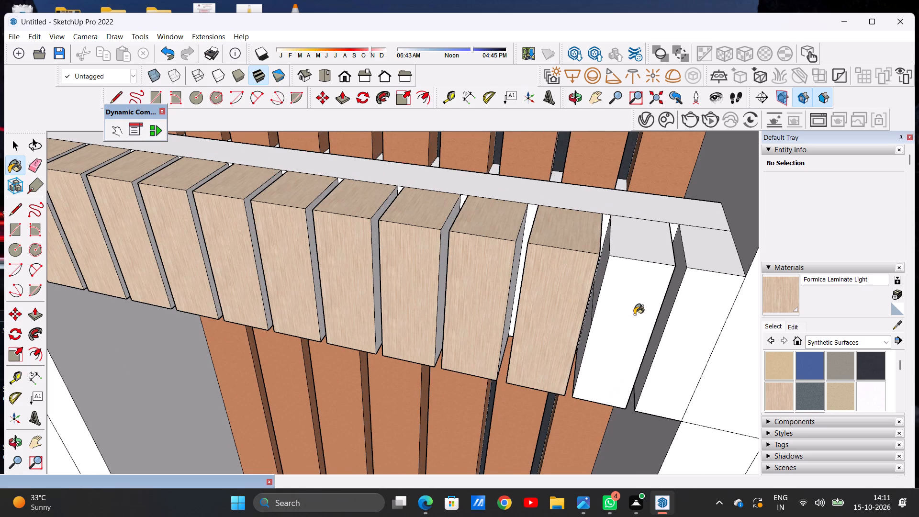
{"action": "left_click", "coordinate": [634, 315]}
{"action": "left_click", "coordinate": [633, 233]}
{"action": "left_click", "coordinate": [696, 336]}
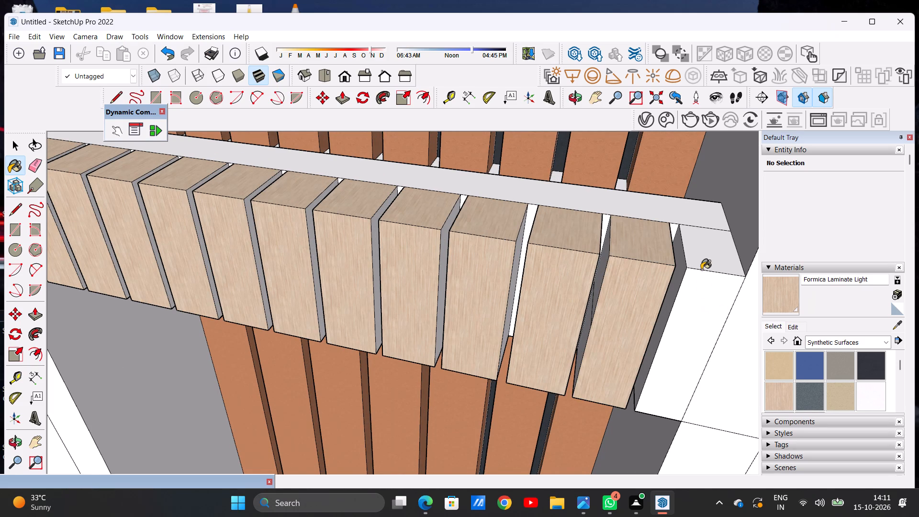
{"action": "left_click", "coordinate": [701, 265]}
Paint both parts of the second slat's left-hand side face in the fourth short band with Formica Laminate Light.
{"action": "scroll", "coordinate": [523, 321], "scroll_direction": "down", "scroll_amount": 8}
{"action": "middle_click_drag", "start_coordinate": [306, 286], "coordinate": [506, 238]}
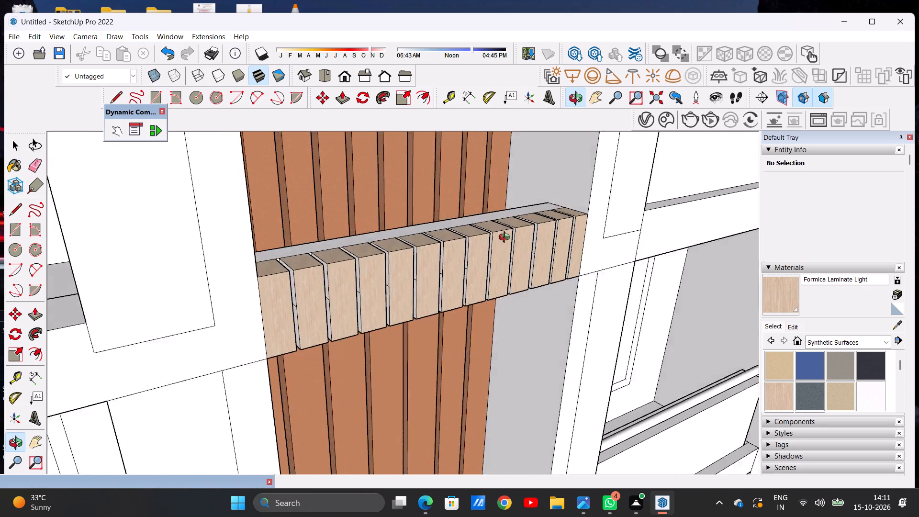
{"action": "middle_click_drag", "start_coordinate": [506, 238], "coordinate": [559, 236]}
{"action": "scroll", "coordinate": [332, 323], "scroll_direction": "up", "scroll_amount": 12}
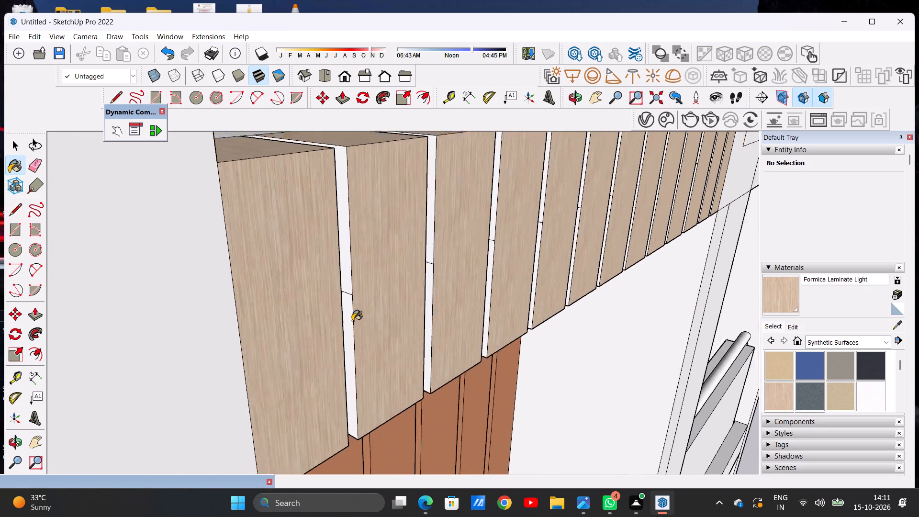
{"action": "scroll", "coordinate": [352, 321], "scroll_direction": "up", "scroll_amount": 9}
{"action": "left_click", "coordinate": [344, 324]}
{"action": "left_click", "coordinate": [341, 229]}
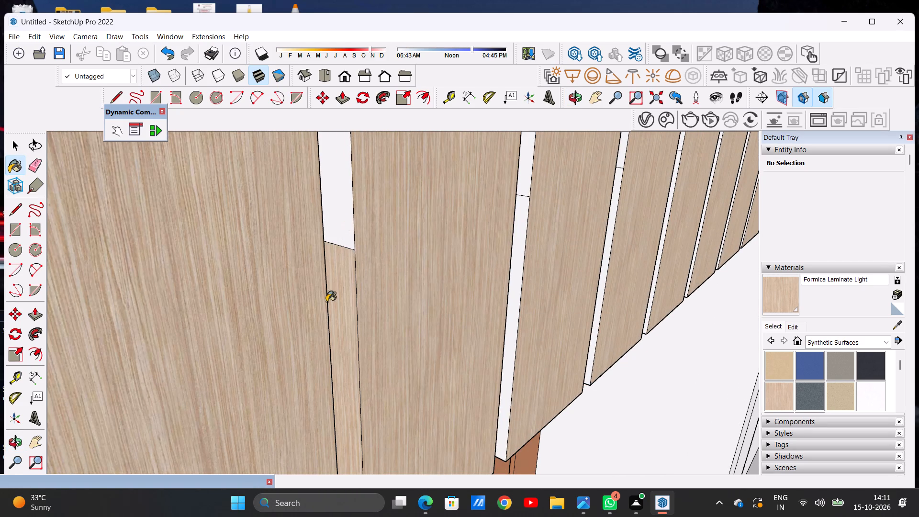
Paint both parts of the third slat's left-hand side face in the fourth short band with Formica Laminate Light.
{"action": "scroll", "coordinate": [325, 312], "scroll_direction": "down", "scroll_amount": 16}
{"action": "scroll", "coordinate": [377, 287], "scroll_direction": "up", "scroll_amount": 10}
{"action": "scroll", "coordinate": [383, 276], "scroll_direction": "down", "scroll_amount": 1}
{"action": "scroll", "coordinate": [383, 276], "scroll_direction": "up", "scroll_amount": 6}
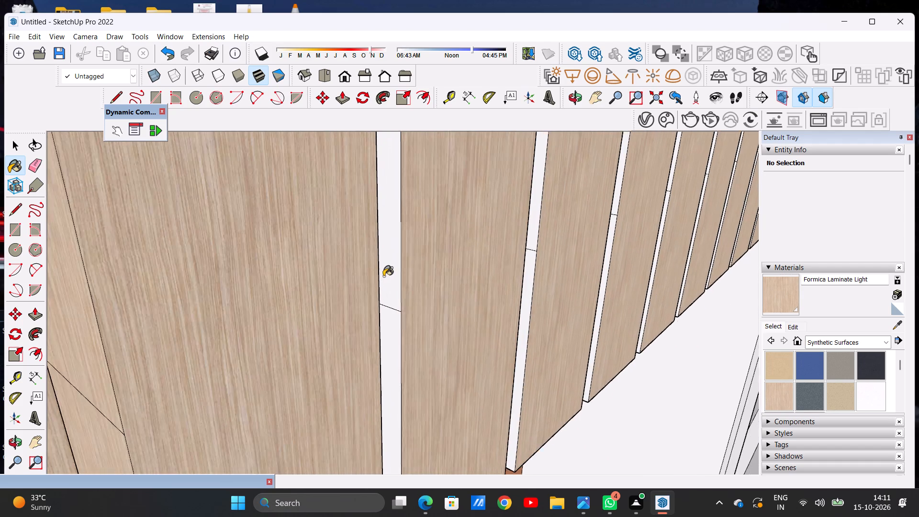
{"action": "scroll", "coordinate": [383, 276], "scroll_direction": "up", "scroll_amount": 2}
{"action": "left_click", "coordinate": [399, 270]}
{"action": "left_click", "coordinate": [398, 343]}
{"action": "scroll", "coordinate": [371, 374], "scroll_direction": "down", "scroll_amount": 14}
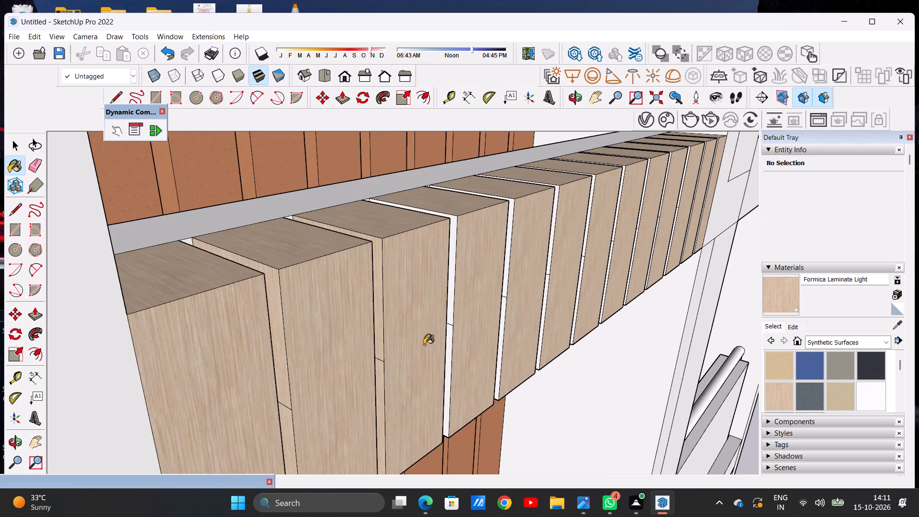
Paint both parts of the fourth slat's left-hand side face in the fourth short band with Formica Laminate Light.
{"action": "scroll", "coordinate": [469, 368], "scroll_direction": "up", "scroll_amount": 7}
{"action": "scroll", "coordinate": [435, 329], "scroll_direction": "up", "scroll_amount": 4}
{"action": "scroll", "coordinate": [433, 320], "scroll_direction": "down", "scroll_amount": 1}
{"action": "scroll", "coordinate": [429, 315], "scroll_direction": "up", "scroll_amount": 1}
{"action": "left_click", "coordinate": [417, 299]}
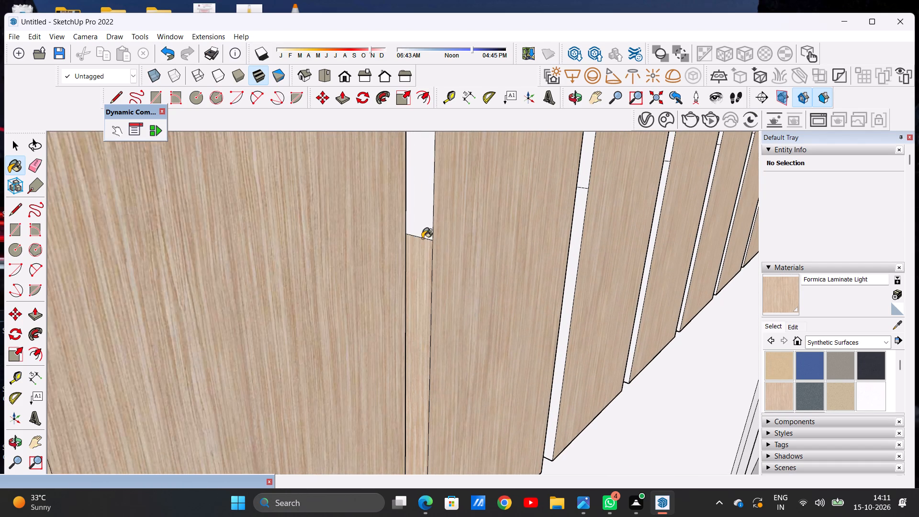
{"action": "left_click", "coordinate": [425, 226]}
{"action": "scroll", "coordinate": [392, 232], "scroll_direction": "down", "scroll_amount": 18}
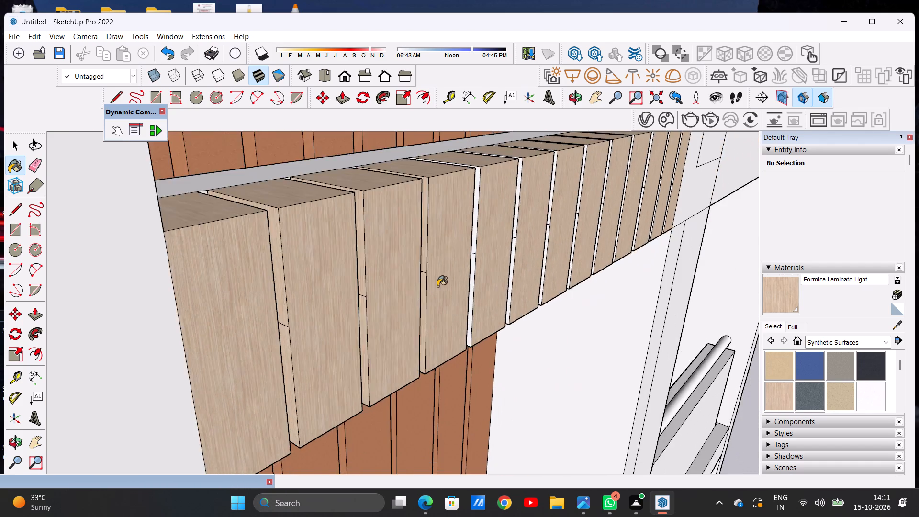
Paint both parts of the fifth slat's left-hand side face in the fourth short band with Formica Laminate Light.
{"action": "scroll", "coordinate": [437, 286], "scroll_direction": "down", "scroll_amount": 3}
{"action": "scroll", "coordinate": [449, 264], "scroll_direction": "up", "scroll_amount": 15}
{"action": "scroll", "coordinate": [483, 258], "scroll_direction": "down", "scroll_amount": 1}
{"action": "scroll", "coordinate": [483, 258], "scroll_direction": "up", "scroll_amount": 10}
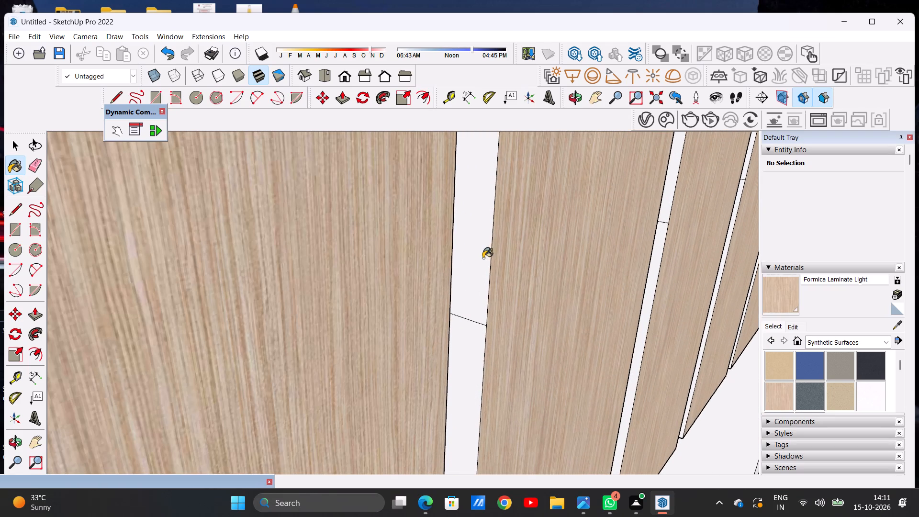
{"action": "left_click", "coordinate": [483, 258]}
{"action": "left_click", "coordinate": [471, 334]}
{"action": "scroll", "coordinate": [447, 307], "scroll_direction": "down", "scroll_amount": 20}
{"action": "scroll", "coordinate": [447, 307], "scroll_direction": "down", "scroll_amount": 1}
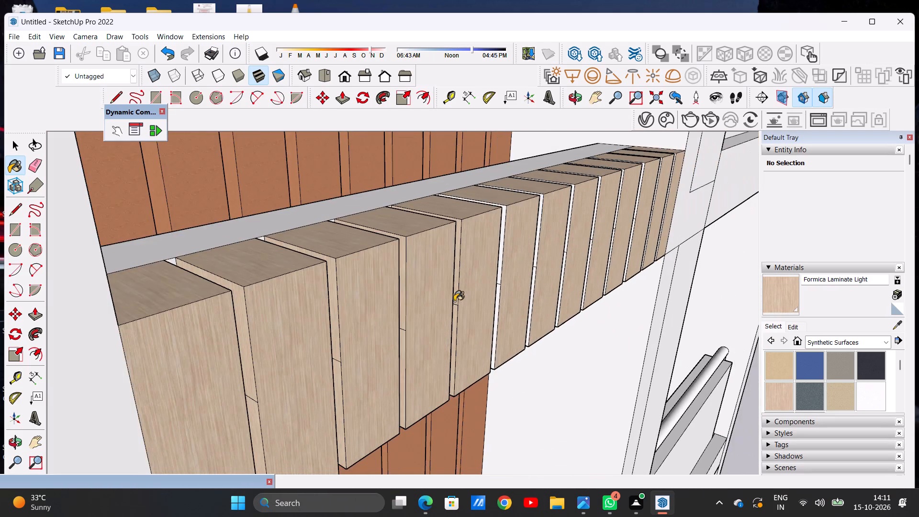
Paint both parts of the sixth slat's left-hand side face in the fourth short band with Formica Laminate Light.
{"action": "scroll", "coordinate": [482, 286], "scroll_direction": "up", "scroll_amount": 10}
{"action": "scroll", "coordinate": [527, 282], "scroll_direction": "down", "scroll_amount": 1}
{"action": "scroll", "coordinate": [527, 282], "scroll_direction": "up", "scroll_amount": 7}
{"action": "left_click", "coordinate": [516, 271]}
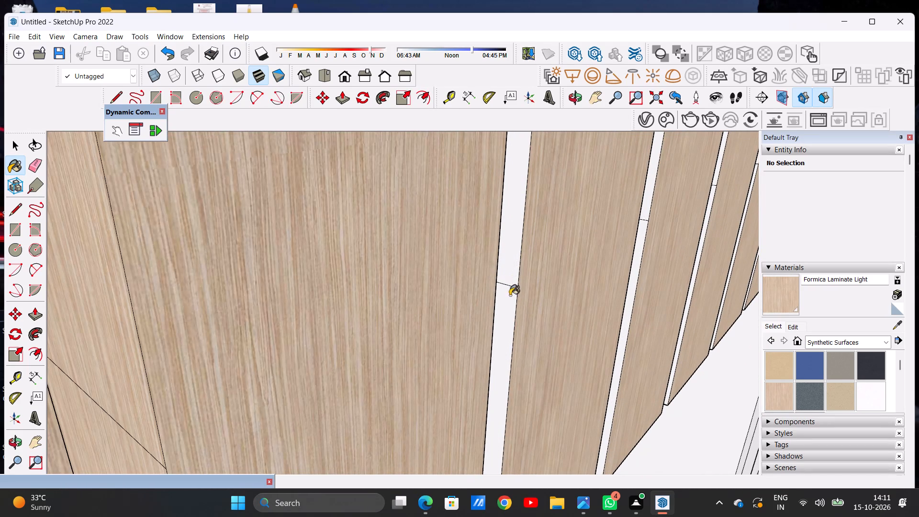
{"action": "left_click", "coordinate": [505, 308]}
{"action": "scroll", "coordinate": [494, 326], "scroll_direction": "down", "scroll_amount": 20}
{"action": "scroll", "coordinate": [494, 326], "scroll_direction": "down", "scroll_amount": 1}
Paint both parts of the seventh slat's left-hand side face in the fourth short band with Formica Laminate Light.
{"action": "scroll", "coordinate": [524, 255], "scroll_direction": "up", "scroll_amount": 16}
{"action": "left_click", "coordinate": [541, 244]}
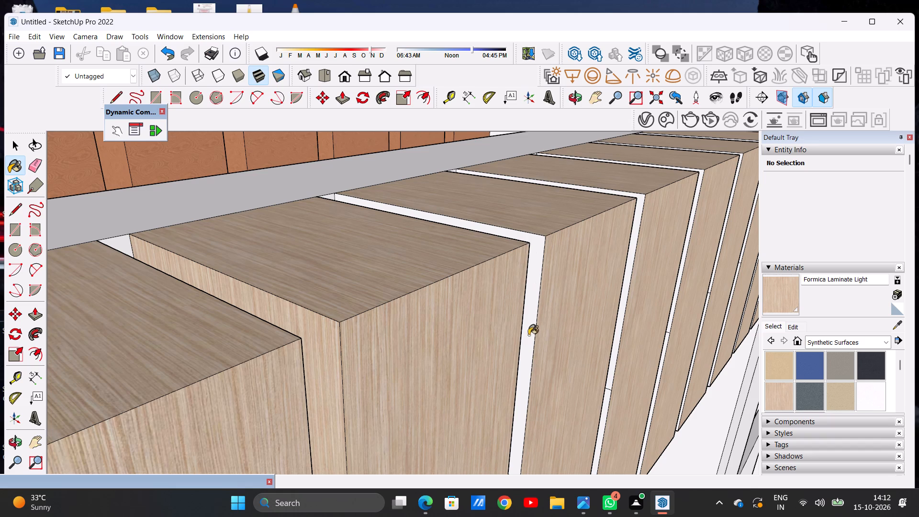
{"action": "scroll", "coordinate": [453, 308], "scroll_direction": "down", "scroll_amount": 9}
{"action": "scroll", "coordinate": [491, 377], "scroll_direction": "down", "scroll_amount": 1}
{"action": "scroll", "coordinate": [488, 382], "scroll_direction": "up", "scroll_amount": 8}
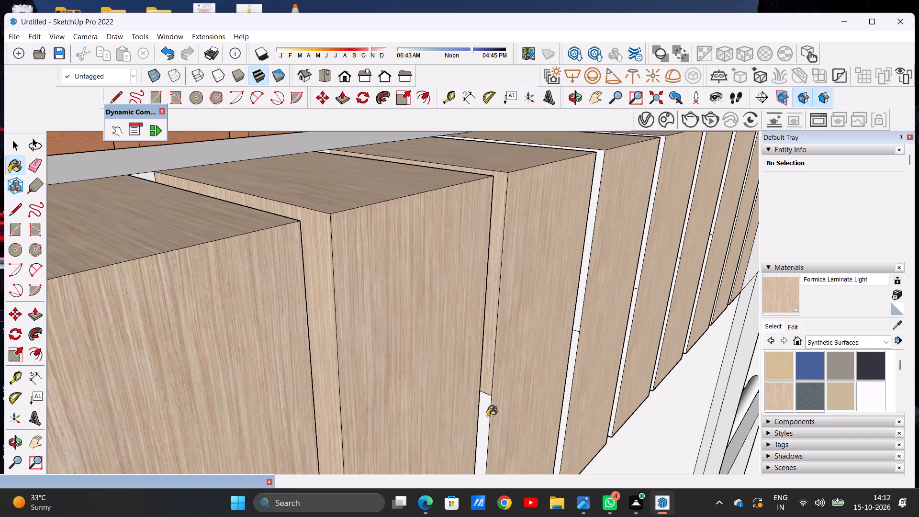
{"action": "left_click", "coordinate": [487, 416]}
{"action": "scroll", "coordinate": [452, 356], "scroll_direction": "down", "scroll_amount": 12}
Paint both parts of the eighth slat's left-hand side face in the fourth short band with Formica Laminate Light.
{"action": "scroll", "coordinate": [514, 297], "scroll_direction": "up", "scroll_amount": 5}
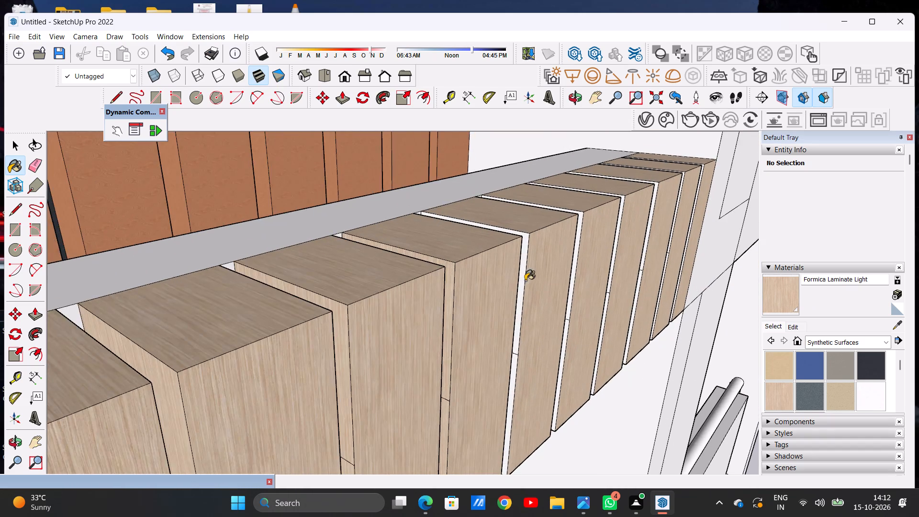
{"action": "scroll", "coordinate": [520, 327], "scroll_direction": "up", "scroll_amount": 12}
{"action": "left_click", "coordinate": [517, 329]}
{"action": "scroll", "coordinate": [481, 275], "scroll_direction": "down", "scroll_amount": 8}
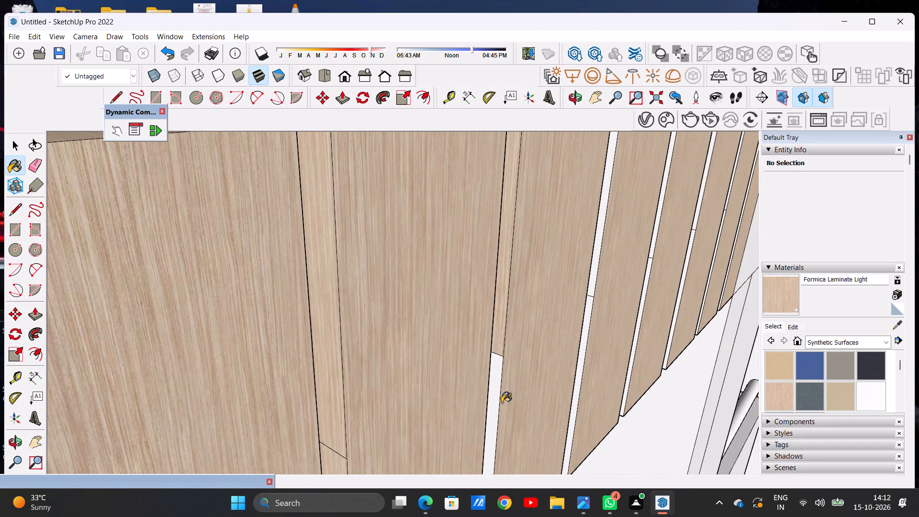
{"action": "scroll", "coordinate": [502, 404], "scroll_direction": "up", "scroll_amount": 7}
{"action": "left_click", "coordinate": [488, 388]}
{"action": "scroll", "coordinate": [488, 388], "scroll_direction": "down", "scroll_amount": 20}
{"action": "scroll", "coordinate": [488, 388], "scroll_direction": "down", "scroll_amount": 1}
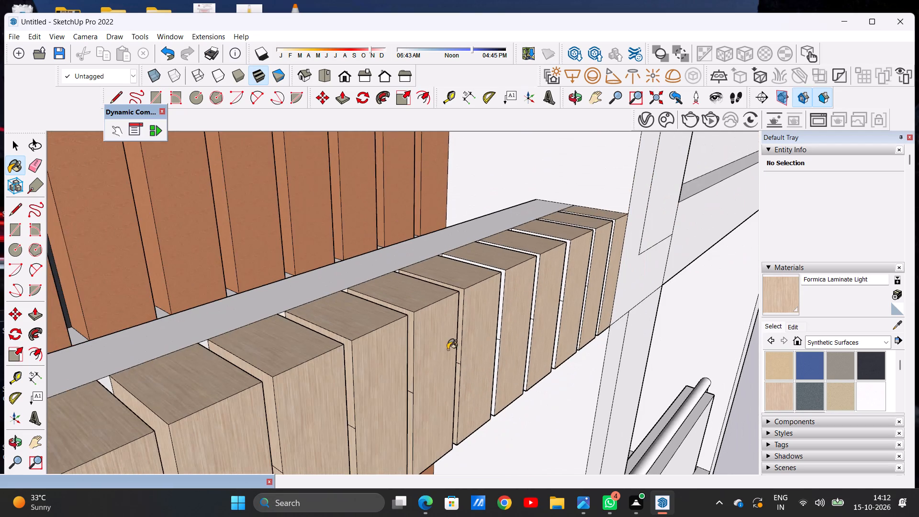
Paint both parts of the ninth slat's left-hand side face in the fourth short band with Formica Laminate Light.
{"action": "scroll", "coordinate": [503, 312], "scroll_direction": "up", "scroll_amount": 6}
{"action": "scroll", "coordinate": [491, 352], "scroll_direction": "up", "scroll_amount": 18}
{"action": "left_click", "coordinate": [476, 397]}
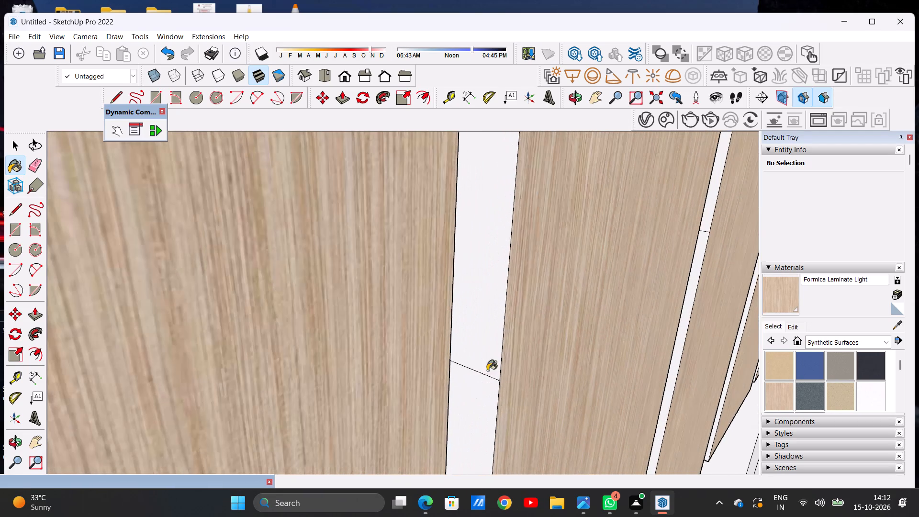
{"action": "left_click", "coordinate": [492, 343]}
{"action": "scroll", "coordinate": [445, 378], "scroll_direction": "down", "scroll_amount": 20}
{"action": "scroll", "coordinate": [445, 378], "scroll_direction": "down", "scroll_amount": 2}
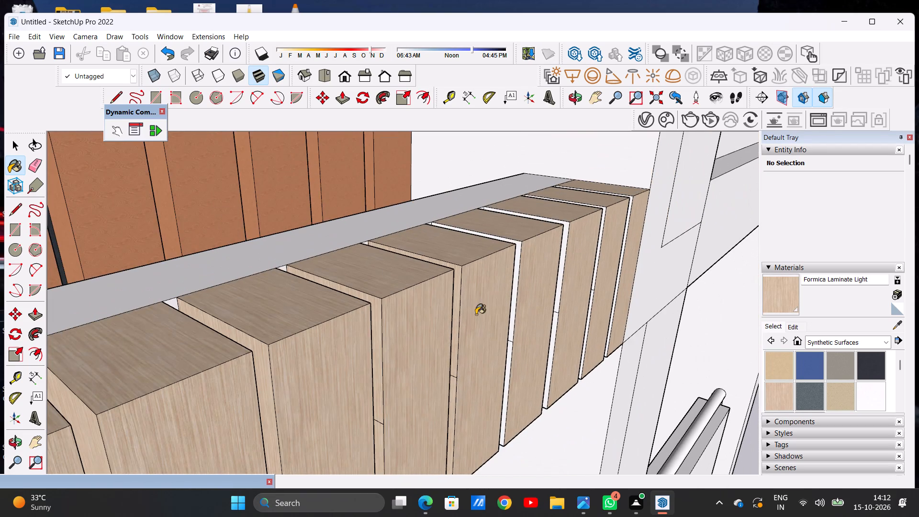
Paint both parts of the tenth slat's left-hand side face in the fourth short band with Formica Laminate Light.
{"action": "scroll", "coordinate": [516, 243], "scroll_direction": "up", "scroll_amount": 18}
{"action": "left_click", "coordinate": [526, 270]}
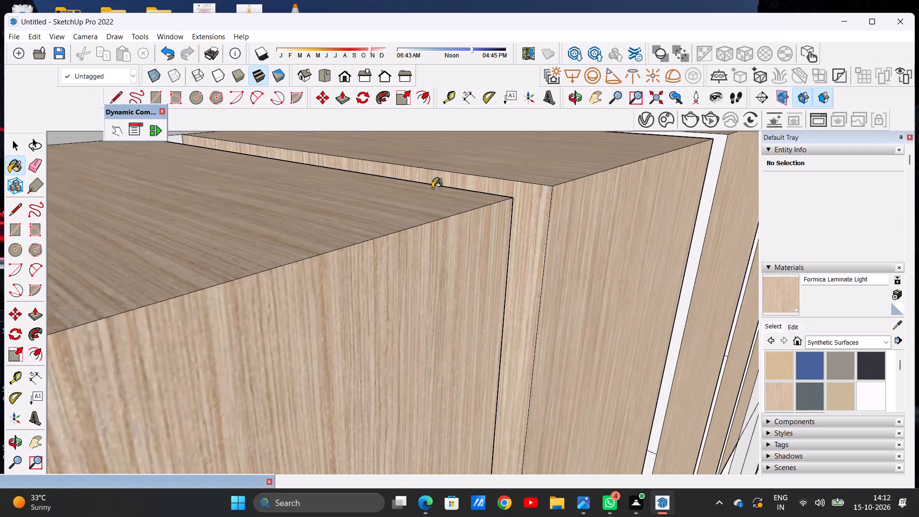
{"action": "scroll", "coordinate": [432, 186], "scroll_direction": "down", "scroll_amount": 15}
{"action": "scroll", "coordinate": [471, 376], "scroll_direction": "up", "scroll_amount": 12}
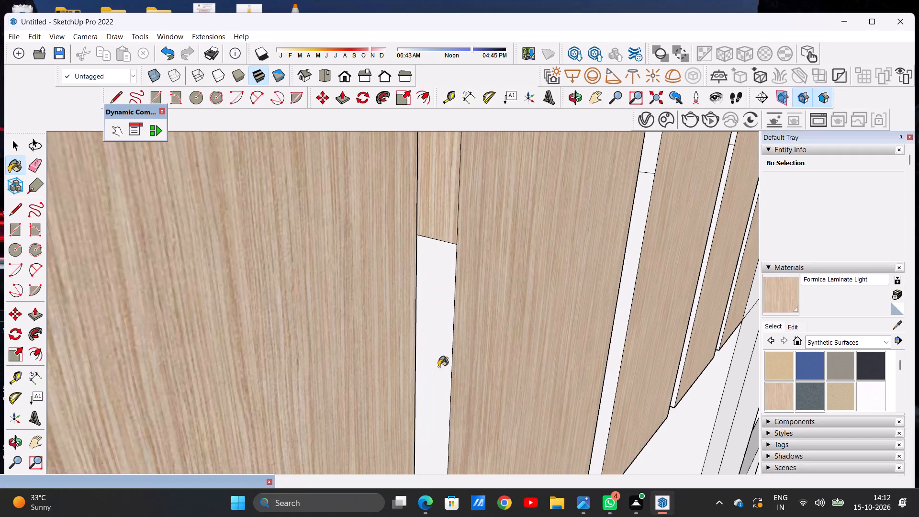
{"action": "left_click", "coordinate": [438, 367]}
{"action": "scroll", "coordinate": [449, 355], "scroll_direction": "down", "scroll_amount": 20}
{"action": "scroll", "coordinate": [449, 355], "scroll_direction": "down", "scroll_amount": 9}
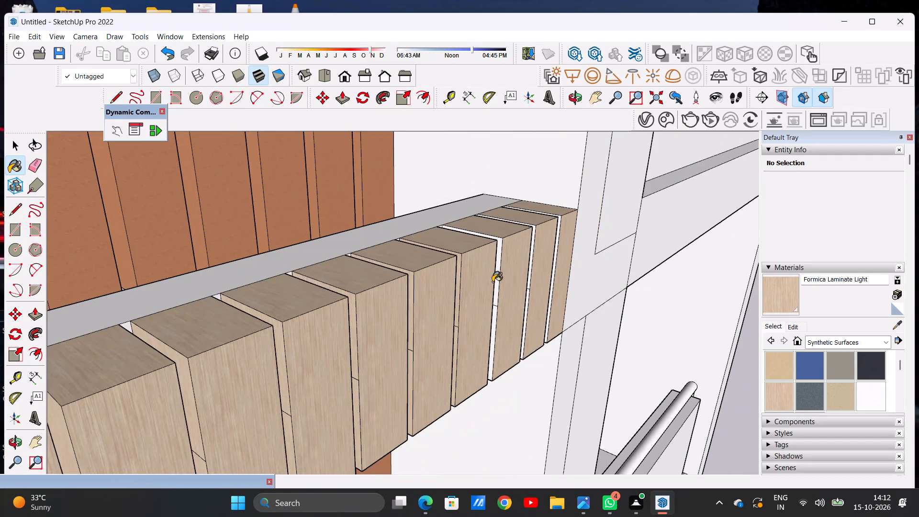
Paint both parts of the eleventh slat's left-hand side face in the fourth short band with Formica Laminate Light.
{"action": "scroll", "coordinate": [493, 282], "scroll_direction": "up", "scroll_amount": 20}
{"action": "left_click", "coordinate": [493, 296]}
{"action": "scroll", "coordinate": [431, 159], "scroll_direction": "down", "scroll_amount": 9}
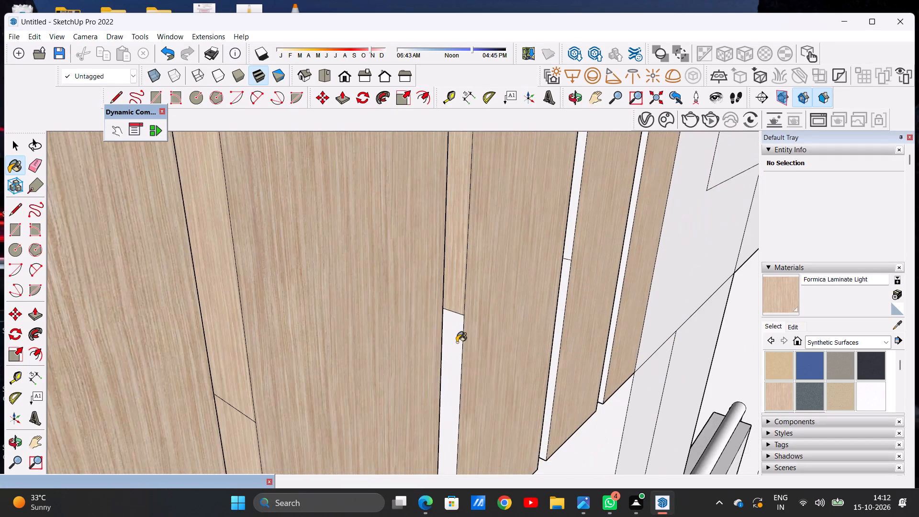
{"action": "scroll", "coordinate": [460, 375], "scroll_direction": "up", "scroll_amount": 7}
{"action": "left_click", "coordinate": [445, 382]}
{"action": "scroll", "coordinate": [434, 363], "scroll_direction": "down", "scroll_amount": 13}
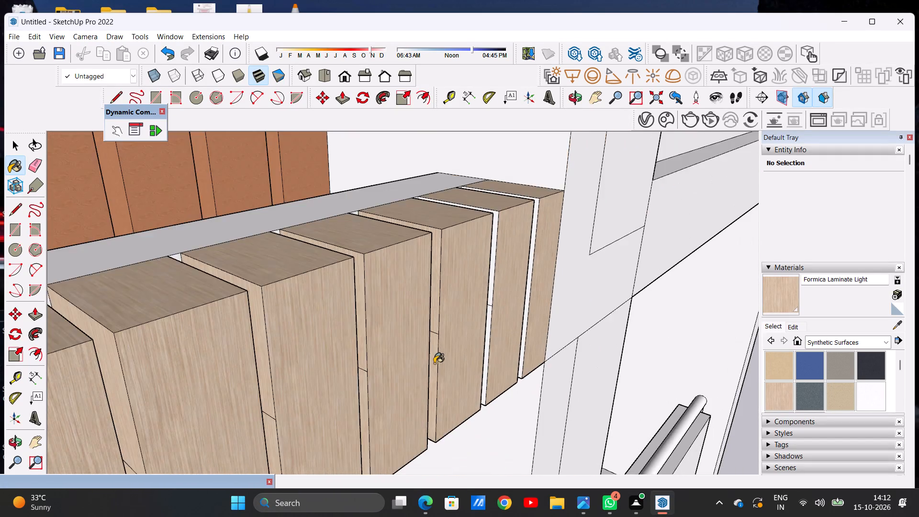
Paint both parts of the twelfth slat's left-hand side face in the fourth short band with Formica Laminate Light.
{"action": "scroll", "coordinate": [434, 363], "scroll_direction": "down", "scroll_amount": 8}
{"action": "scroll", "coordinate": [474, 319], "scroll_direction": "up", "scroll_amount": 20}
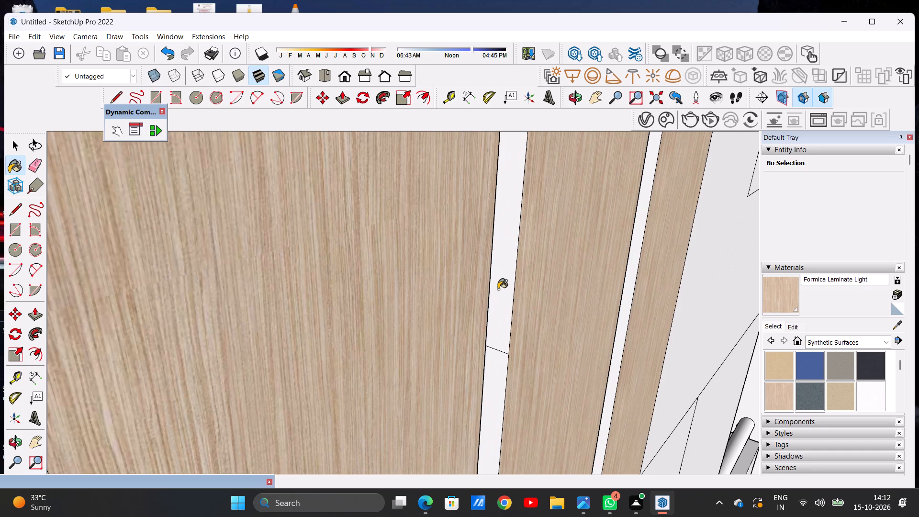
{"action": "left_click", "coordinate": [498, 289]}
{"action": "left_click", "coordinate": [496, 398]}
{"action": "scroll", "coordinate": [492, 342], "scroll_direction": "down", "scroll_amount": 17}
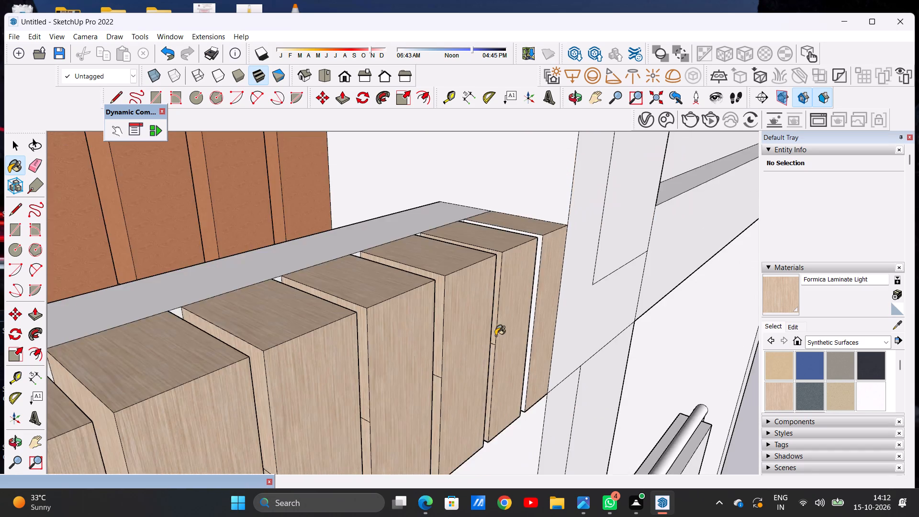
Paint the last slat's left-hand side face in the fourth short band with Formica Laminate Light.
{"action": "scroll", "coordinate": [495, 336], "scroll_direction": "down", "scroll_amount": 5}
{"action": "scroll", "coordinate": [515, 324], "scroll_direction": "up", "scroll_amount": 15}
{"action": "scroll", "coordinate": [520, 319], "scroll_direction": "down", "scroll_amount": 1}
{"action": "scroll", "coordinate": [520, 319], "scroll_direction": "up", "scroll_amount": 3}
{"action": "left_click", "coordinate": [520, 319]}
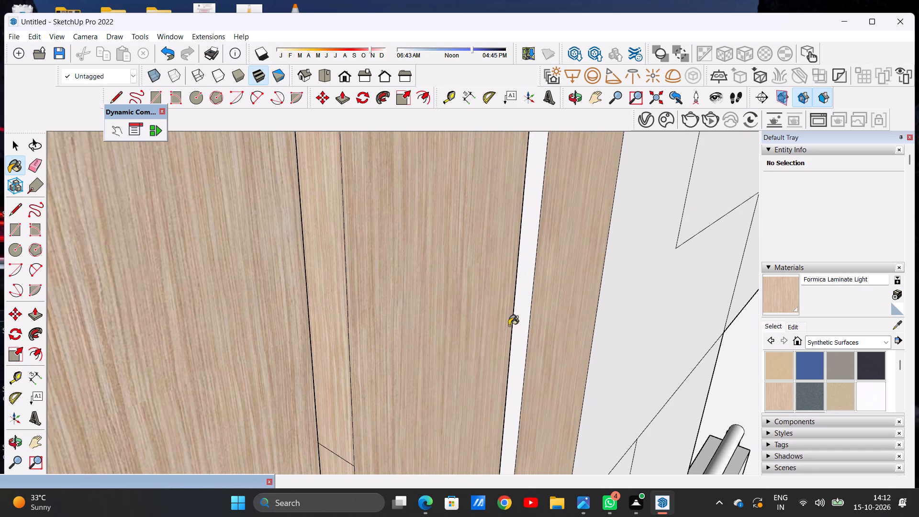
{"action": "scroll", "coordinate": [412, 360], "scroll_direction": "down", "scroll_amount": 20}
{"action": "scroll", "coordinate": [412, 360], "scroll_direction": "down", "scroll_amount": 9}
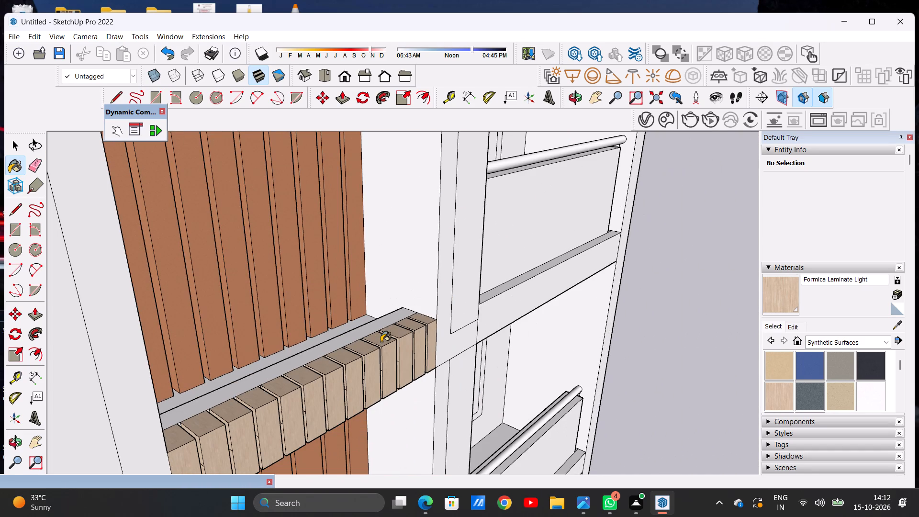
Paint the undersides of the first eight slats in the fourth short band with Formica Laminate Light.
{"action": "scroll", "coordinate": [299, 326], "scroll_direction": "down", "scroll_amount": 7}
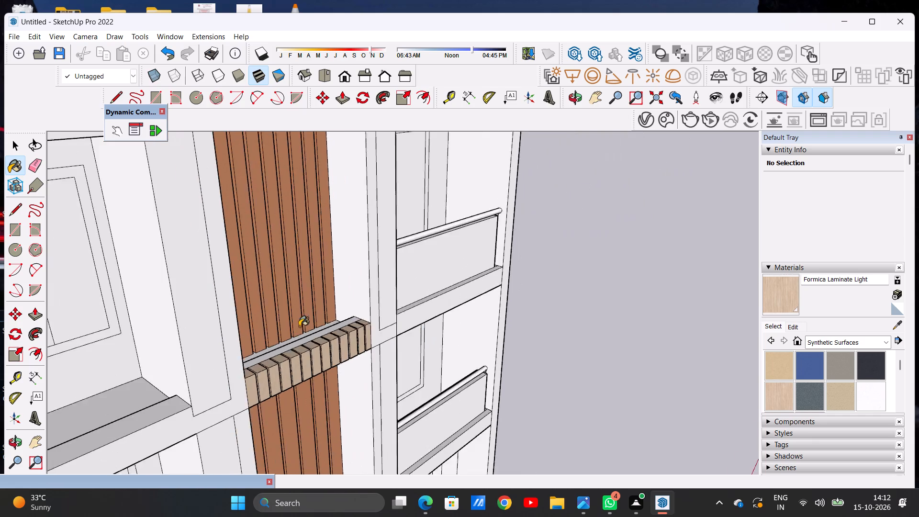
{"action": "scroll", "coordinate": [299, 326], "scroll_direction": "down", "scroll_amount": 6}
{"action": "middle_click_drag", "start_coordinate": [327, 389], "coordinate": [206, 197]}
{"action": "scroll", "coordinate": [258, 290], "scroll_direction": "up", "scroll_amount": 13}
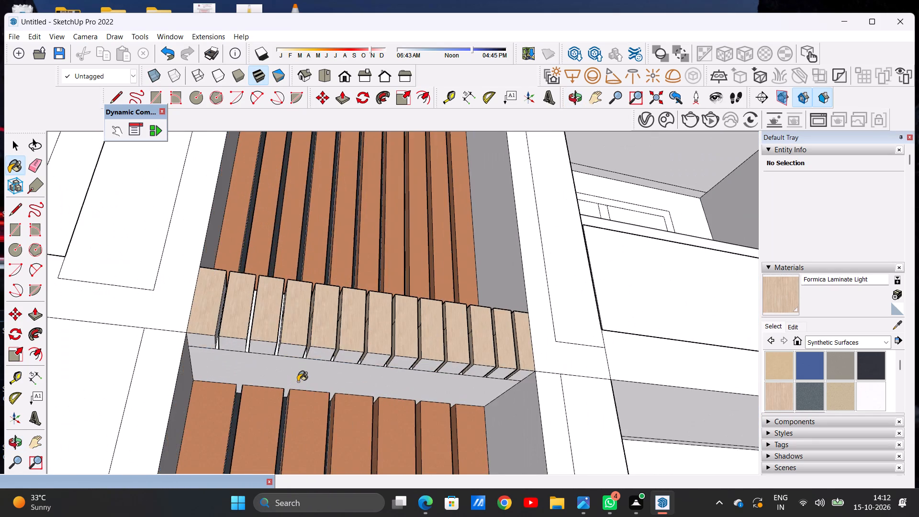
{"action": "middle_click_drag", "start_coordinate": [300, 378], "coordinate": [300, 329]}
{"action": "scroll", "coordinate": [300, 329], "scroll_direction": "up", "scroll_amount": 7}
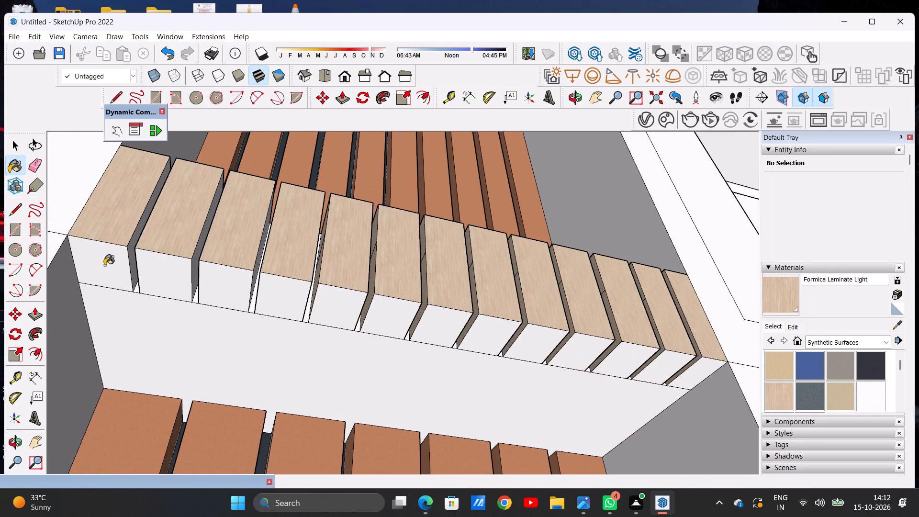
{"action": "left_click", "coordinate": [104, 265]}
{"action": "left_click", "coordinate": [147, 269]}
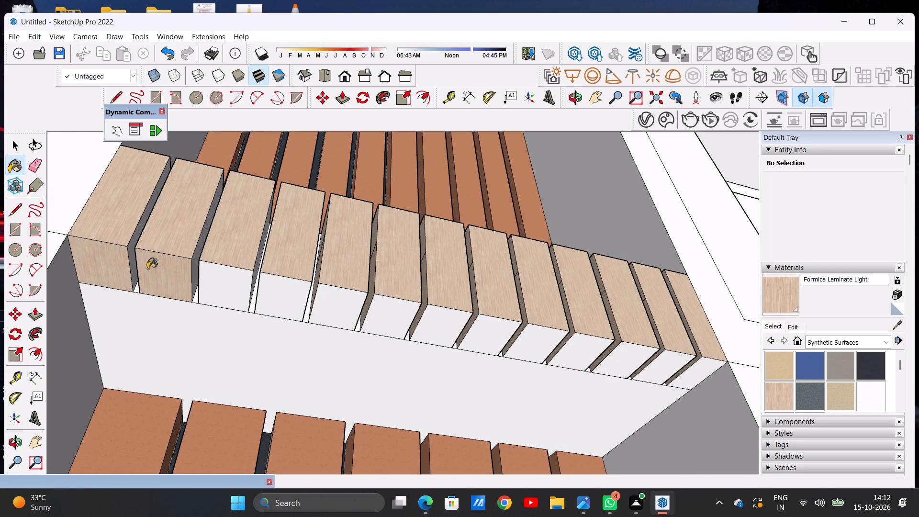
{"action": "left_click", "coordinate": [225, 281]}
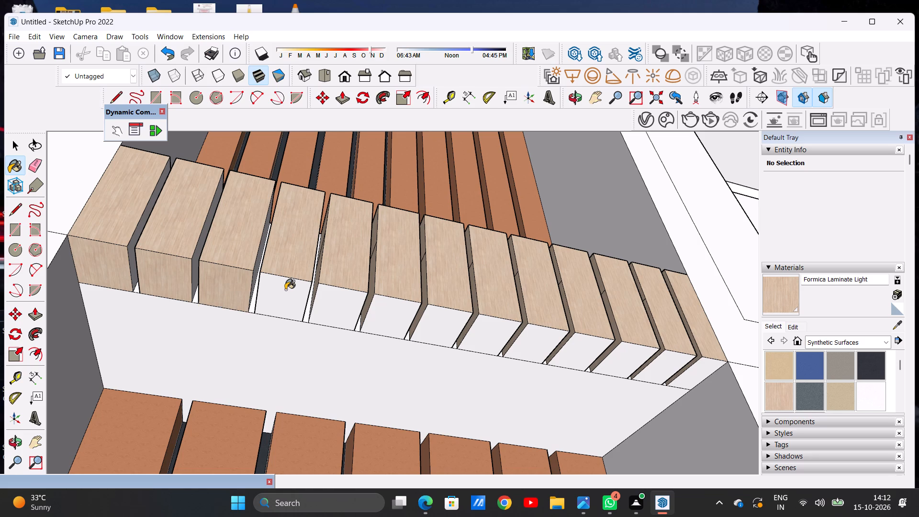
{"action": "left_click", "coordinate": [285, 290]}
{"action": "left_click", "coordinate": [340, 306]}
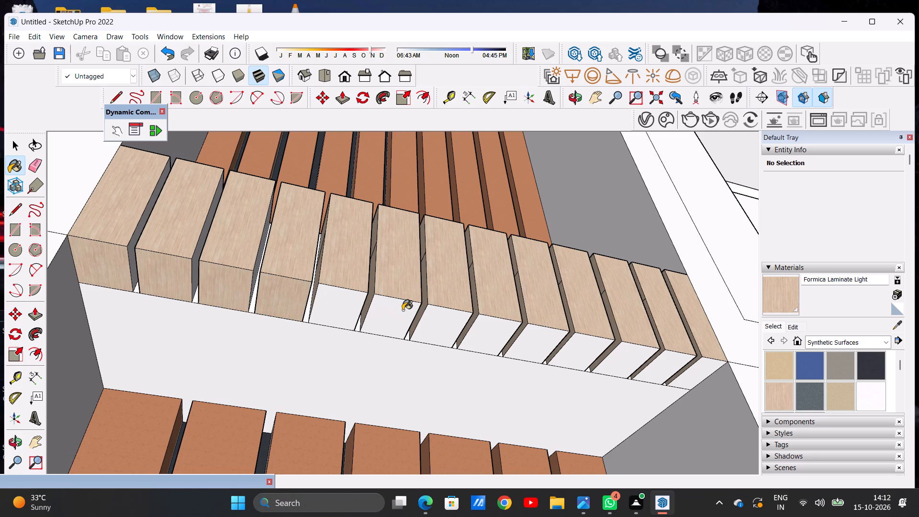
{"action": "left_click", "coordinate": [403, 310]}
{"action": "left_click", "coordinate": [444, 318]}
{"action": "left_click", "coordinate": [492, 329]}
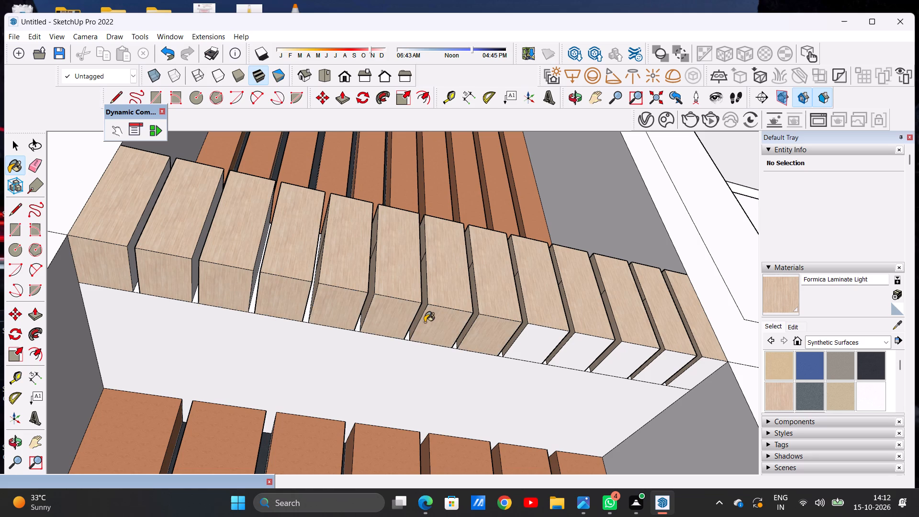
Paint the undersides of the last five slats in the fourth short band with Formica Laminate Light.
{"action": "scroll", "coordinate": [533, 350], "scroll_direction": "up", "scroll_amount": 13}
{"action": "left_click", "coordinate": [536, 326]}
{"action": "scroll", "coordinate": [288, 326], "scroll_direction": "down", "scroll_amount": 4}
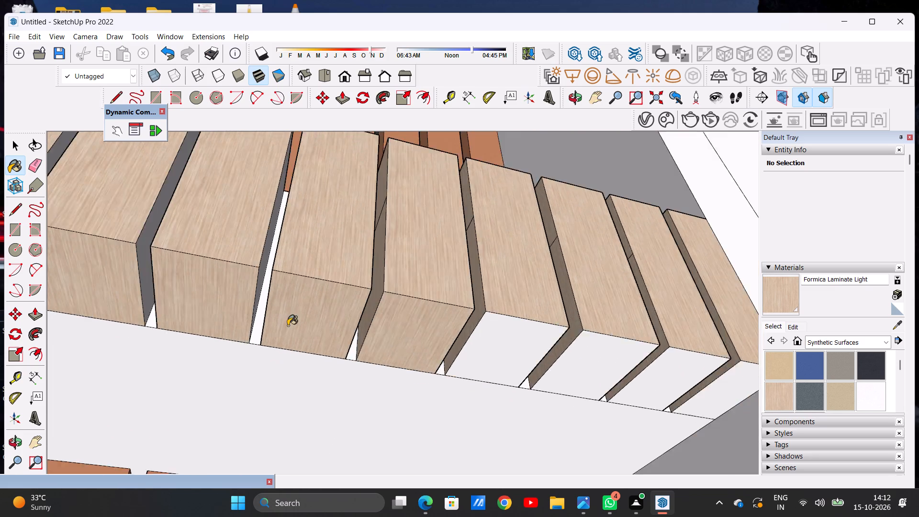
{"action": "scroll", "coordinate": [288, 326], "scroll_direction": "down", "scroll_amount": 9}
{"action": "scroll", "coordinate": [581, 375], "scroll_direction": "up", "scroll_amount": 6}
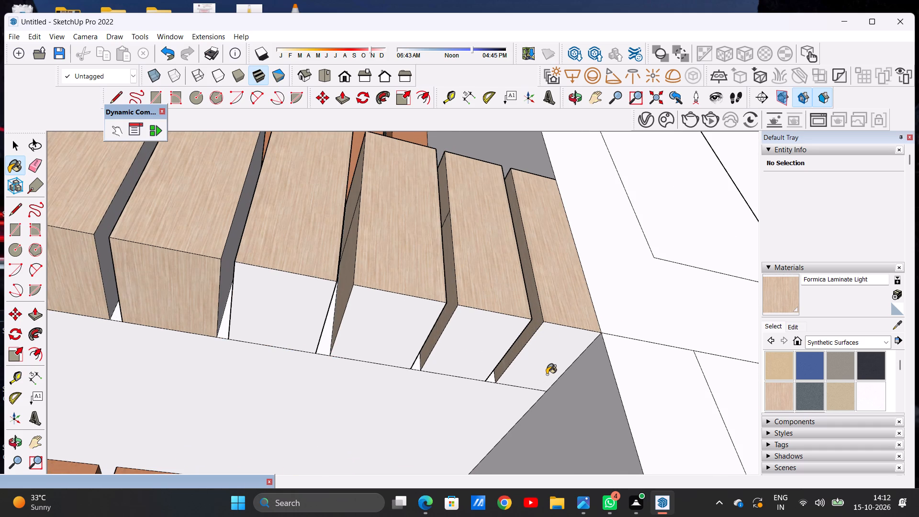
{"action": "left_click", "coordinate": [537, 358]}
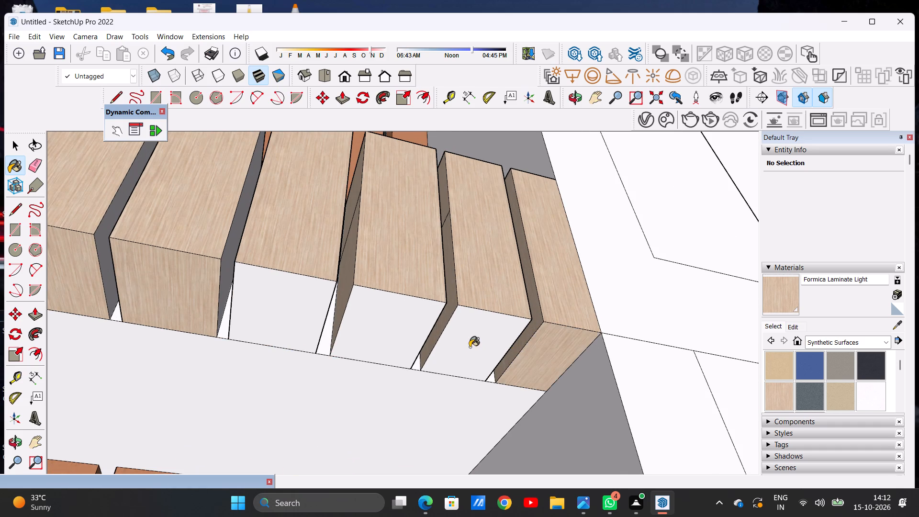
{"action": "left_click", "coordinate": [469, 347]}
{"action": "left_click", "coordinate": [401, 331]}
{"action": "left_click", "coordinate": [270, 304]}
{"action": "scroll", "coordinate": [387, 338], "scroll_direction": "down", "scroll_amount": 2}
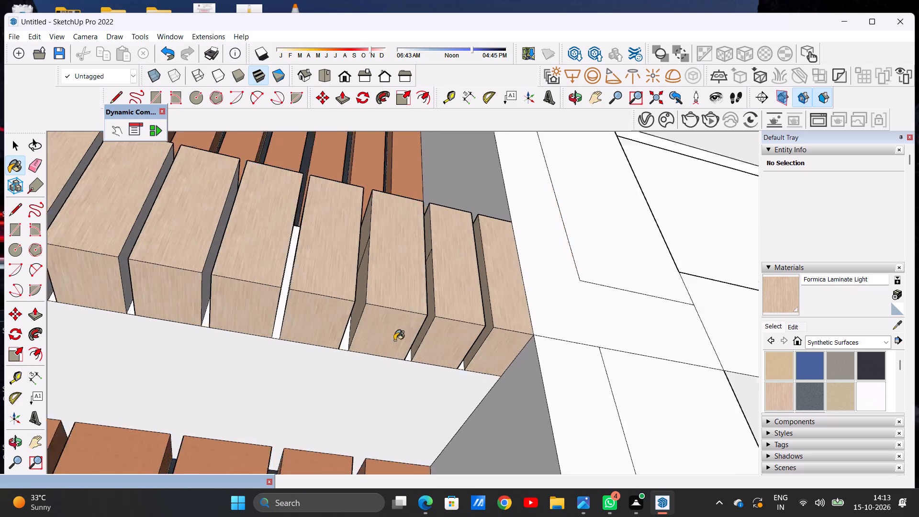
Paint the right-hand side faces of the first two slats in the fourth short band with Formica Laminate Light.
{"action": "scroll", "coordinate": [394, 340], "scroll_direction": "down", "scroll_amount": 19}
{"action": "middle_click_drag", "start_coordinate": [378, 329], "coordinate": [236, 447]}
{"action": "scroll", "coordinate": [292, 383], "scroll_direction": "up", "scroll_amount": 5}
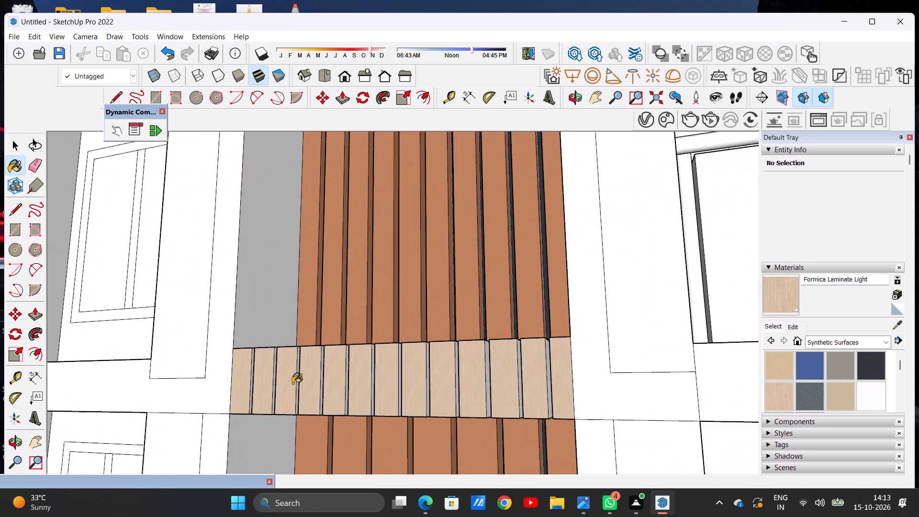
{"action": "scroll", "coordinate": [292, 383], "scroll_direction": "up", "scroll_amount": 12}
{"action": "middle_click_drag", "start_coordinate": [308, 391], "coordinate": [269, 443]}
{"action": "scroll", "coordinate": [215, 330], "scroll_direction": "up", "scroll_amount": 4}
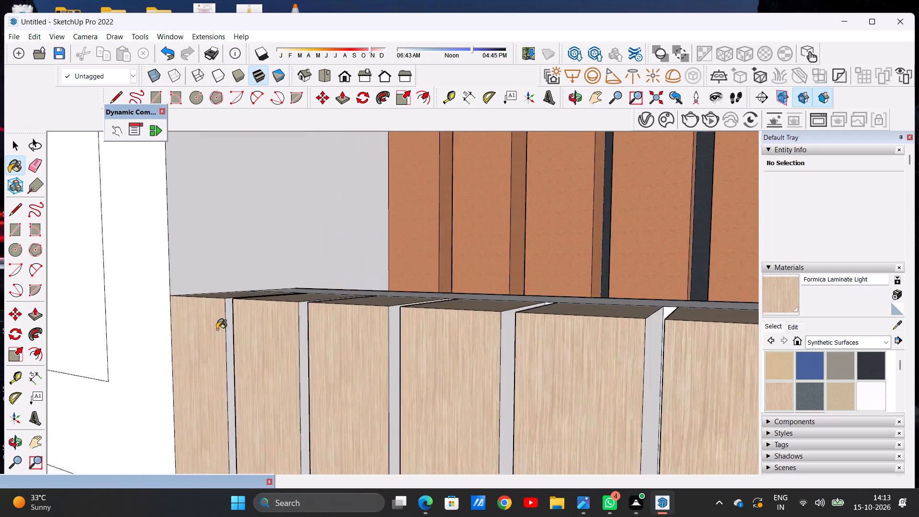
{"action": "scroll", "coordinate": [217, 329], "scroll_direction": "up", "scroll_amount": 10}
{"action": "left_click", "coordinate": [222, 320]}
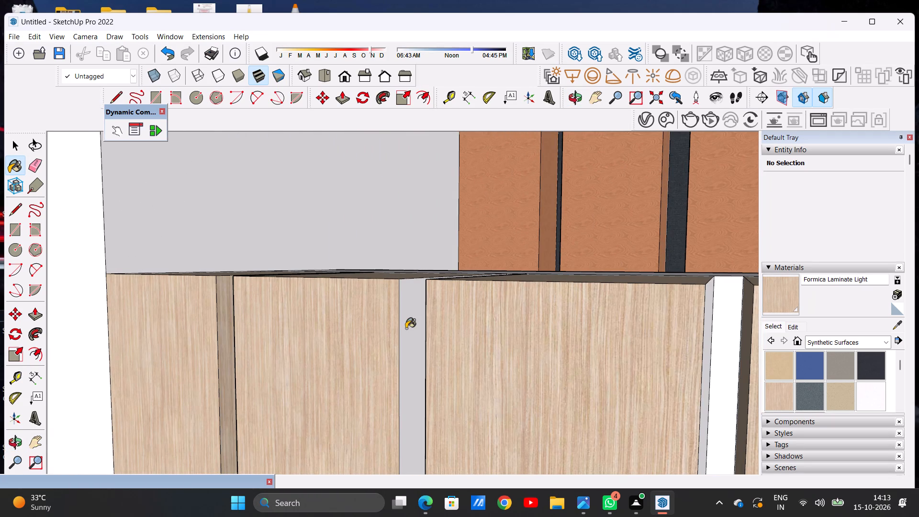
{"action": "left_click", "coordinate": [406, 328]}
Paint the right-hand side faces of the third and fourth slats in the fourth short band with Formica Laminate Light.
{"action": "scroll", "coordinate": [321, 319], "scroll_direction": "down", "scroll_amount": 16}
{"action": "middle_click_drag", "start_coordinate": [272, 353], "coordinate": [594, 363]}
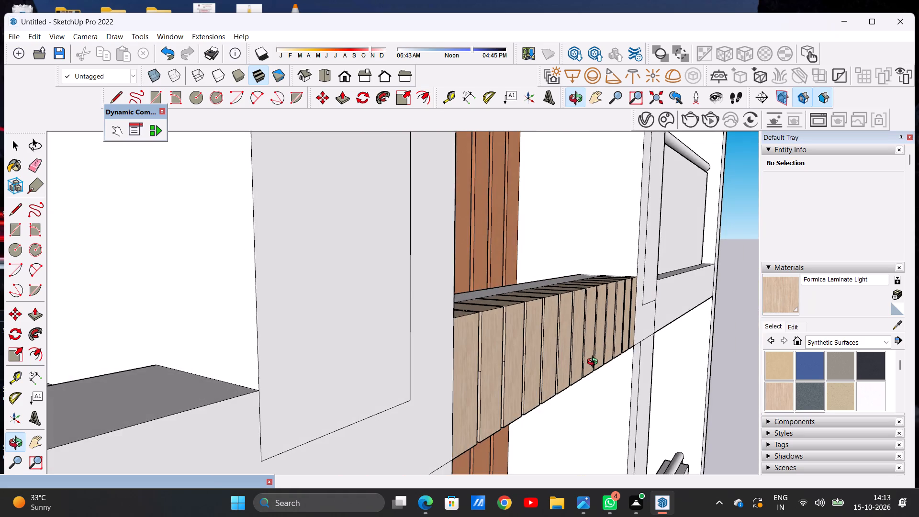
{"action": "middle_click_drag", "start_coordinate": [594, 363], "coordinate": [234, 402]}
{"action": "scroll", "coordinate": [393, 331], "scroll_direction": "up", "scroll_amount": 12}
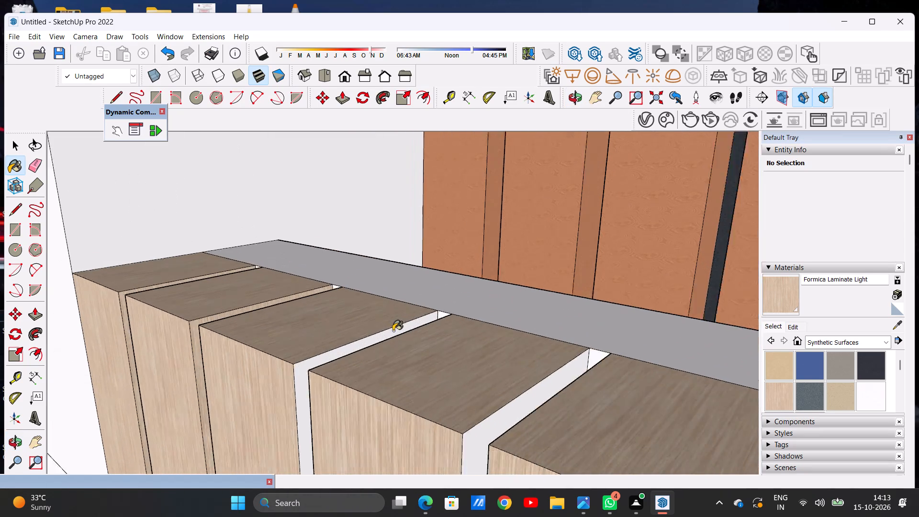
{"action": "scroll", "coordinate": [393, 331], "scroll_direction": "up", "scroll_amount": 2}
{"action": "left_click", "coordinate": [384, 337]}
{"action": "left_click", "coordinate": [542, 449]}
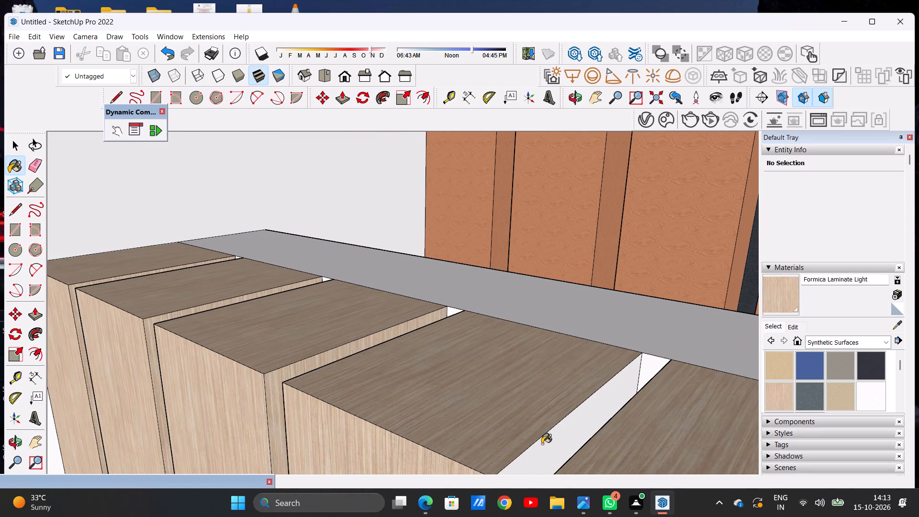
Paint the right-hand side faces of the fifth to eighth slats in the fourth short band with Formica Laminate Light.
{"action": "scroll", "coordinate": [532, 348], "scroll_direction": "down", "scroll_amount": 20}
{"action": "scroll", "coordinate": [592, 370], "scroll_direction": "up", "scroll_amount": 10}
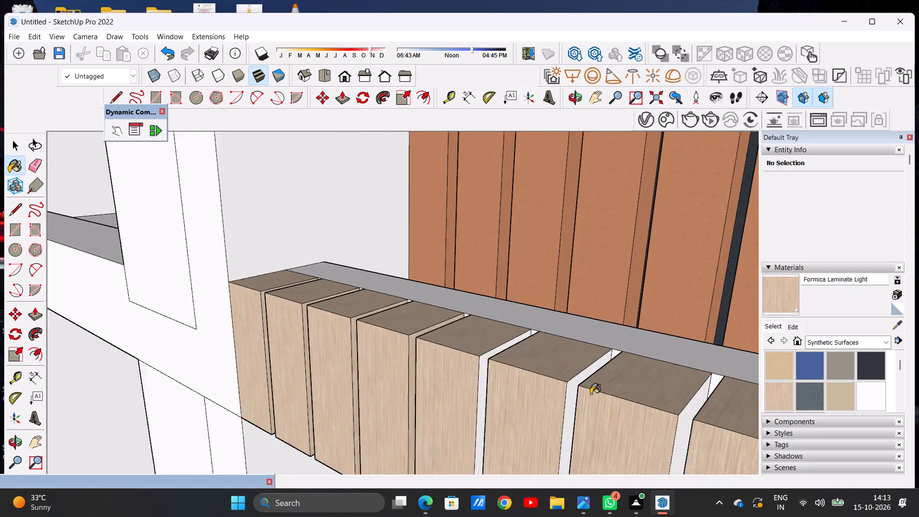
{"action": "scroll", "coordinate": [591, 394], "scroll_direction": "up", "scroll_amount": 8}
{"action": "scroll", "coordinate": [572, 396], "scroll_direction": "down", "scroll_amount": 1}
{"action": "left_click", "coordinate": [554, 378]}
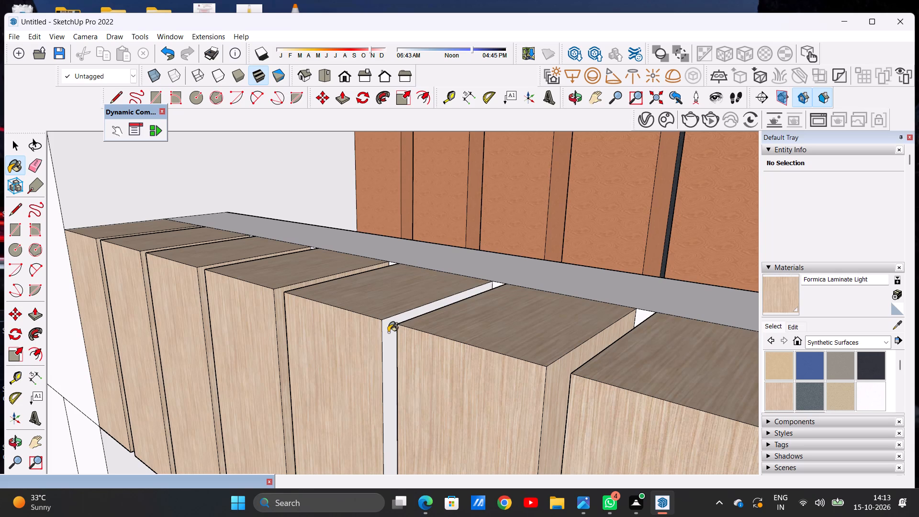
{"action": "left_click", "coordinate": [388, 332]}
{"action": "scroll", "coordinate": [452, 338], "scroll_direction": "down", "scroll_amount": 14}
{"action": "scroll", "coordinate": [586, 386], "scroll_direction": "up", "scroll_amount": 13}
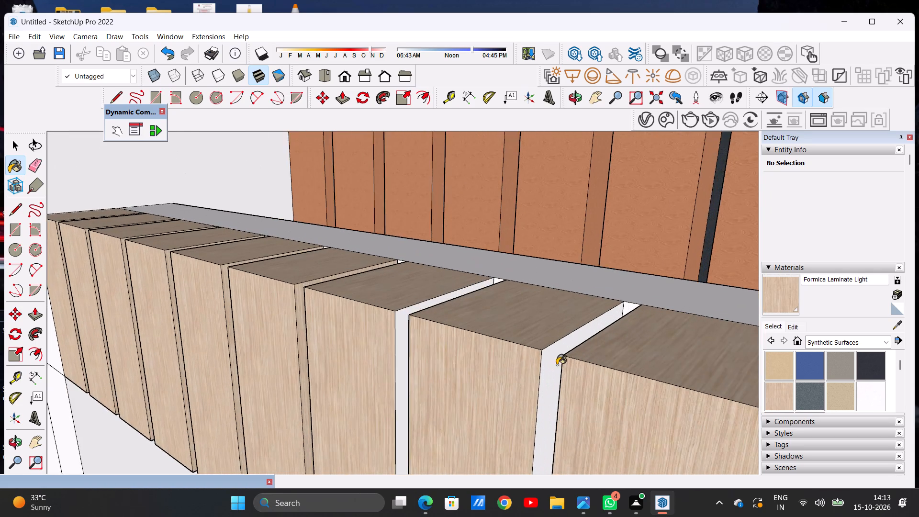
{"action": "scroll", "coordinate": [557, 365], "scroll_direction": "up", "scroll_amount": 3}
{"action": "left_click", "coordinate": [545, 359]}
{"action": "left_click", "coordinate": [336, 314]}
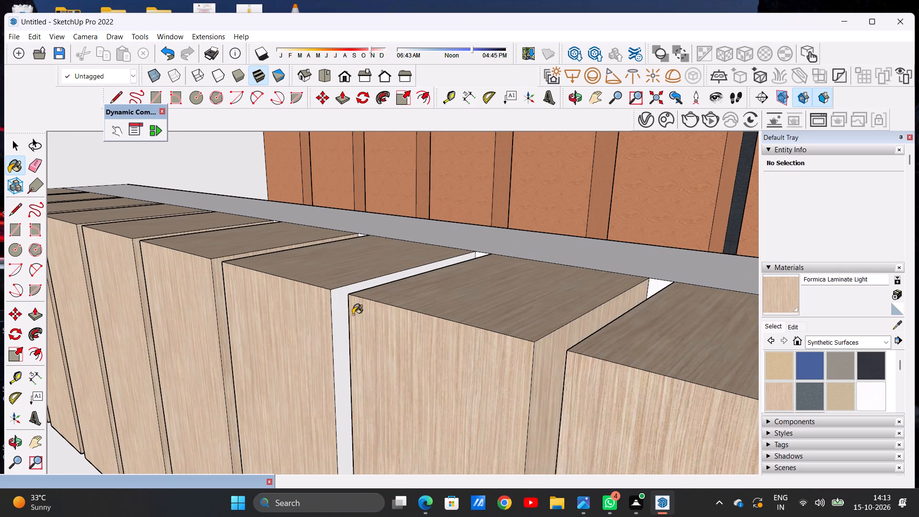
Paint the right-hand side faces of the ninth and tenth slats in the fourth short band with Formica Laminate Light.
{"action": "scroll", "coordinate": [367, 308], "scroll_direction": "down", "scroll_amount": 8}
{"action": "scroll", "coordinate": [367, 308], "scroll_direction": "up", "scroll_amount": 1}
{"action": "scroll", "coordinate": [347, 288], "scroll_direction": "down", "scroll_amount": 12}
{"action": "scroll", "coordinate": [454, 316], "scroll_direction": "up", "scroll_amount": 15}
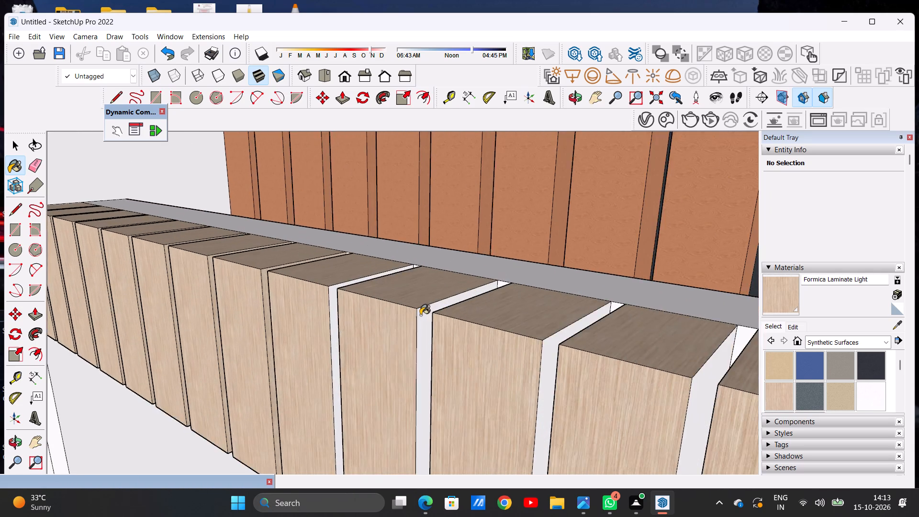
{"action": "scroll", "coordinate": [420, 315], "scroll_direction": "up", "scroll_amount": 4}
{"action": "left_click", "coordinate": [425, 320]}
{"action": "left_click", "coordinate": [244, 271]}
Paint the right-hand side faces of the eleventh and twelfth slats in the fourth short band with Formica Laminate Light.
{"action": "scroll", "coordinate": [361, 311], "scroll_direction": "down", "scroll_amount": 4}
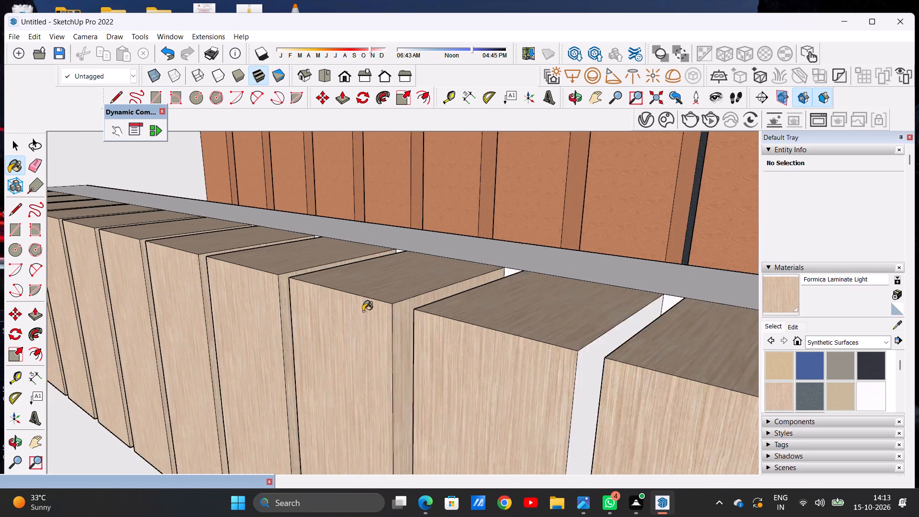
{"action": "scroll", "coordinate": [363, 311], "scroll_direction": "down", "scroll_amount": 7}
{"action": "scroll", "coordinate": [478, 333], "scroll_direction": "down", "scroll_amount": 1}
{"action": "scroll", "coordinate": [478, 333], "scroll_direction": "up", "scroll_amount": 6}
{"action": "scroll", "coordinate": [471, 333], "scroll_direction": "down", "scroll_amount": 1}
{"action": "scroll", "coordinate": [471, 332], "scroll_direction": "up", "scroll_amount": 3}
{"action": "left_click", "coordinate": [465, 319]}
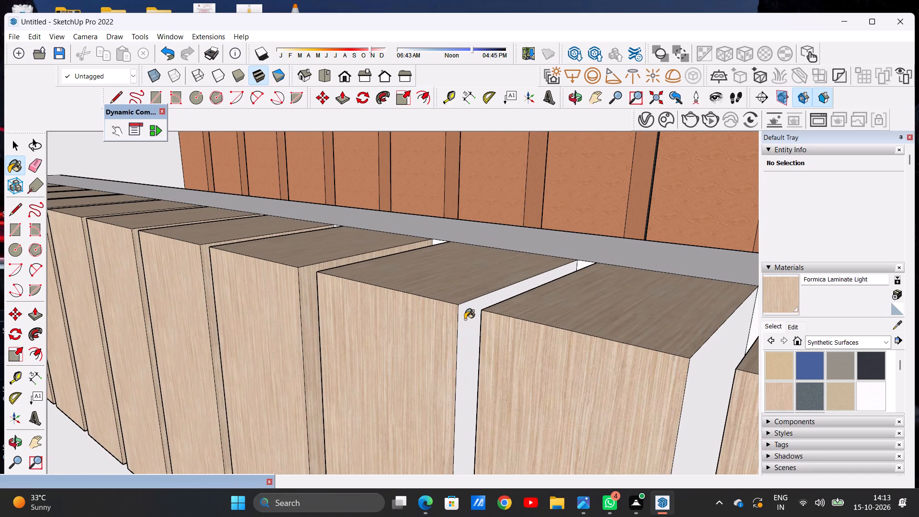
{"action": "scroll", "coordinate": [358, 312], "scroll_direction": "down", "scroll_amount": 7}
{"action": "scroll", "coordinate": [511, 342], "scroll_direction": "up", "scroll_amount": 11}
{"action": "left_click", "coordinate": [483, 338]}
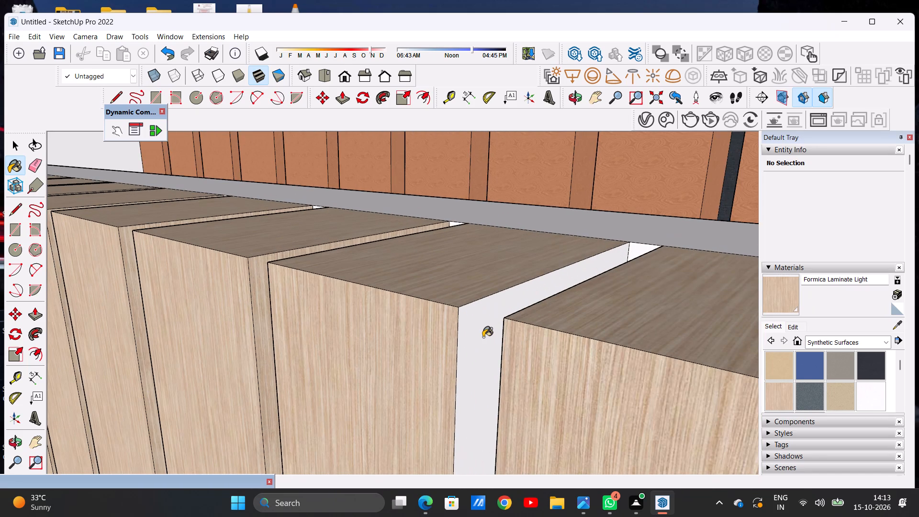
Choose Formica Laminate Dark and paint the backs of the first two gaps between the fourth short band's slats.
{"action": "scroll", "coordinate": [483, 337], "scroll_direction": "down", "scroll_amount": 20}
{"action": "scroll", "coordinate": [494, 332], "scroll_direction": "down", "scroll_amount": 3}
{"action": "middle_click_drag", "start_coordinate": [298, 334], "coordinate": [451, 291]}
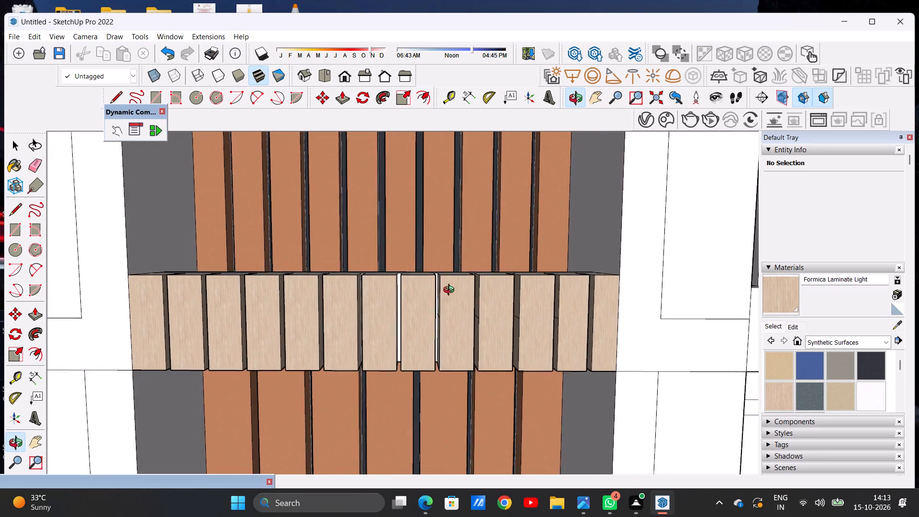
{"action": "middle_click_drag", "start_coordinate": [451, 291], "coordinate": [449, 290]}
{"action": "scroll", "coordinate": [466, 322], "scroll_direction": "down", "scroll_amount": 6}
{"action": "scroll", "coordinate": [310, 325], "scroll_direction": "up", "scroll_amount": 6}
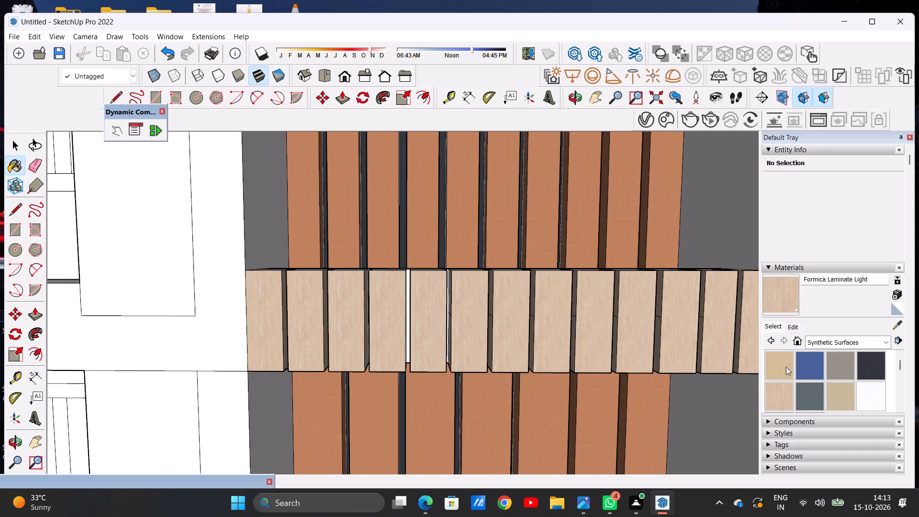
{"action": "left_click", "coordinate": [869, 367]}
{"action": "scroll", "coordinate": [269, 288], "scroll_direction": "up", "scroll_amount": 8}
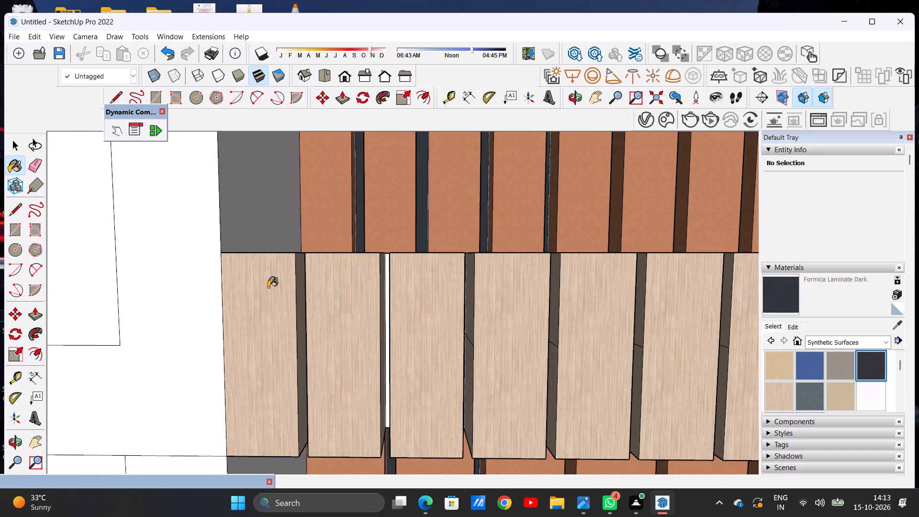
{"action": "middle_click_drag", "start_coordinate": [268, 287], "coordinate": [291, 327]}
{"action": "scroll", "coordinate": [326, 269], "scroll_direction": "up", "scroll_amount": 9}
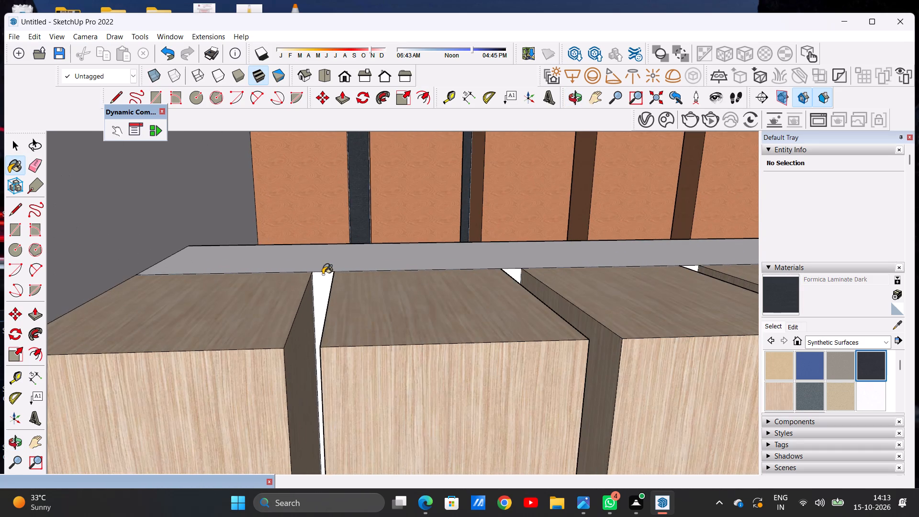
{"action": "left_click", "coordinate": [320, 281]}
{"action": "scroll", "coordinate": [320, 281], "scroll_direction": "down", "scroll_amount": 8}
{"action": "middle_click_drag", "start_coordinate": [369, 285], "coordinate": [358, 341]}
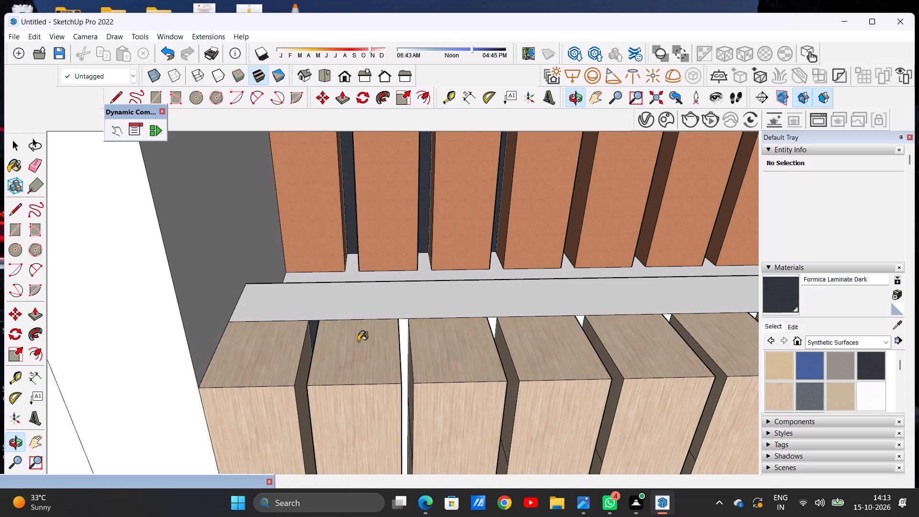
{"action": "scroll", "coordinate": [412, 327], "scroll_direction": "up", "scroll_amount": 7}
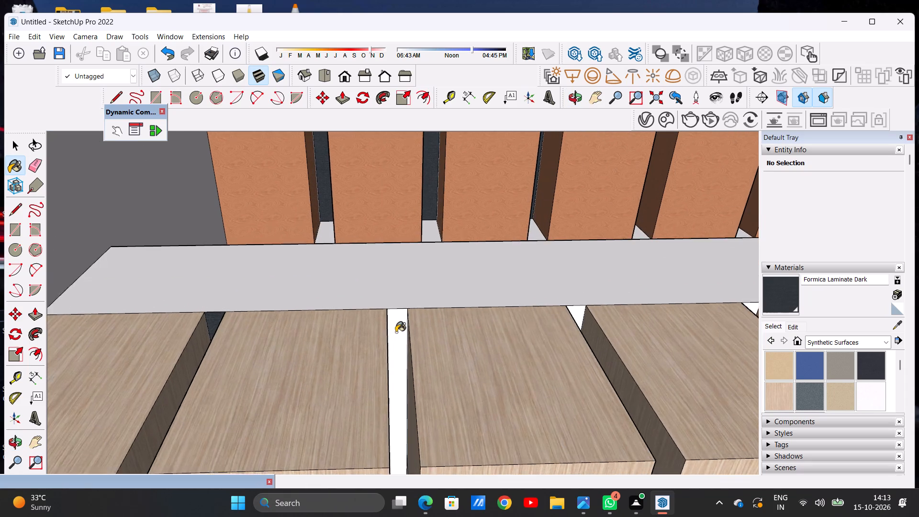
{"action": "scroll", "coordinate": [396, 332], "scroll_direction": "up", "scroll_amount": 1}
{"action": "left_click", "coordinate": [396, 331]}
Paint the backs of the third and fourth gaps in the fourth short band with Formica Laminate Dark.
{"action": "scroll", "coordinate": [313, 323], "scroll_direction": "down", "scroll_amount": 15}
{"action": "scroll", "coordinate": [329, 323], "scroll_direction": "up", "scroll_amount": 1}
{"action": "scroll", "coordinate": [329, 323], "scroll_direction": "down", "scroll_amount": 8}
{"action": "scroll", "coordinate": [333, 323], "scroll_direction": "up", "scroll_amount": 1}
{"action": "scroll", "coordinate": [349, 324], "scroll_direction": "down", "scroll_amount": 3}
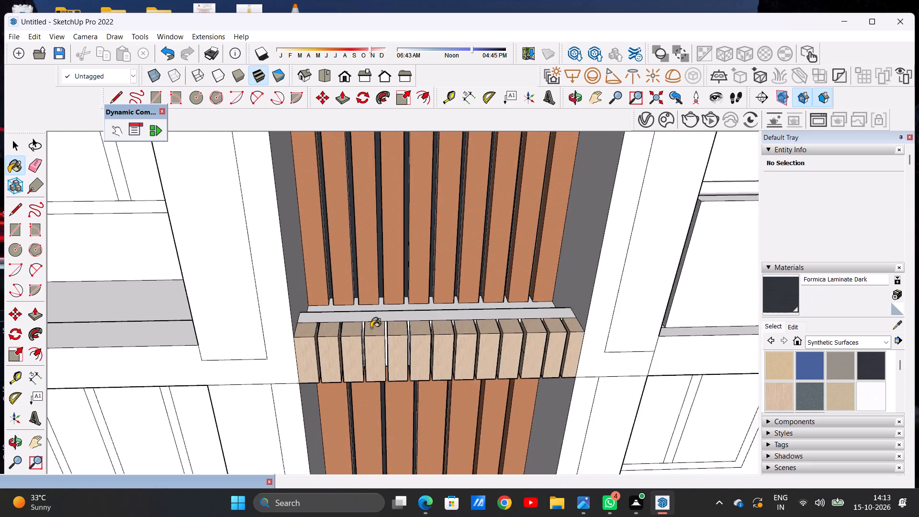
{"action": "scroll", "coordinate": [371, 328], "scroll_direction": "up", "scroll_amount": 20}
{"action": "scroll", "coordinate": [371, 328], "scroll_direction": "up", "scroll_amount": 4}
{"action": "left_click", "coordinate": [409, 307]}
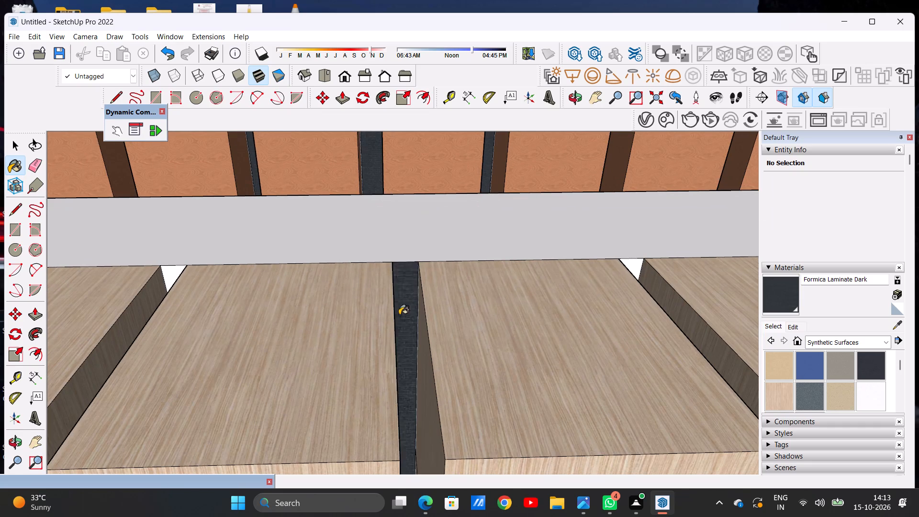
{"action": "scroll", "coordinate": [397, 331], "scroll_direction": "down", "scroll_amount": 15}
{"action": "scroll", "coordinate": [327, 330], "scroll_direction": "up", "scroll_amount": 13}
{"action": "left_click", "coordinate": [333, 310]}
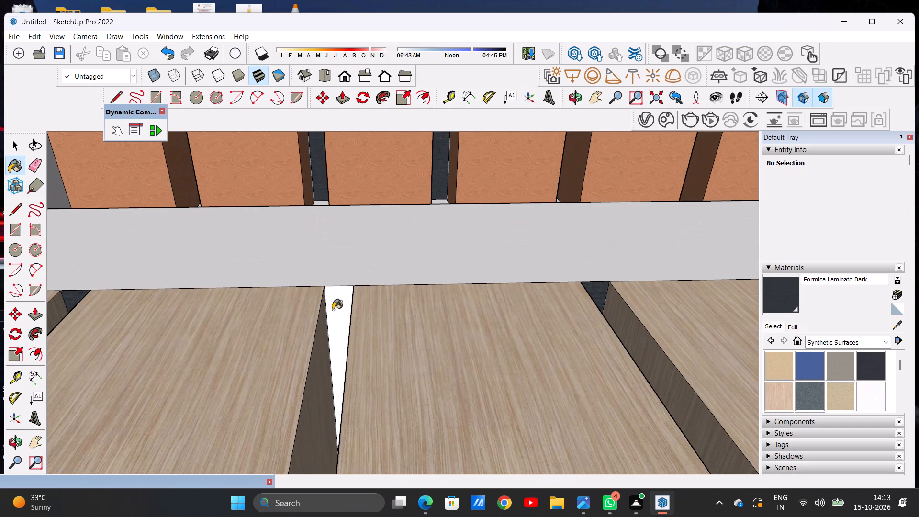
Paint the backs of the fifth and sixth gaps in the fourth short band with Formica Laminate Dark.
{"action": "scroll", "coordinate": [333, 310], "scroll_direction": "down", "scroll_amount": 14}
{"action": "middle_click_drag", "start_coordinate": [409, 318], "coordinate": [358, 329]}
{"action": "scroll", "coordinate": [488, 327], "scroll_direction": "up", "scroll_amount": 5}
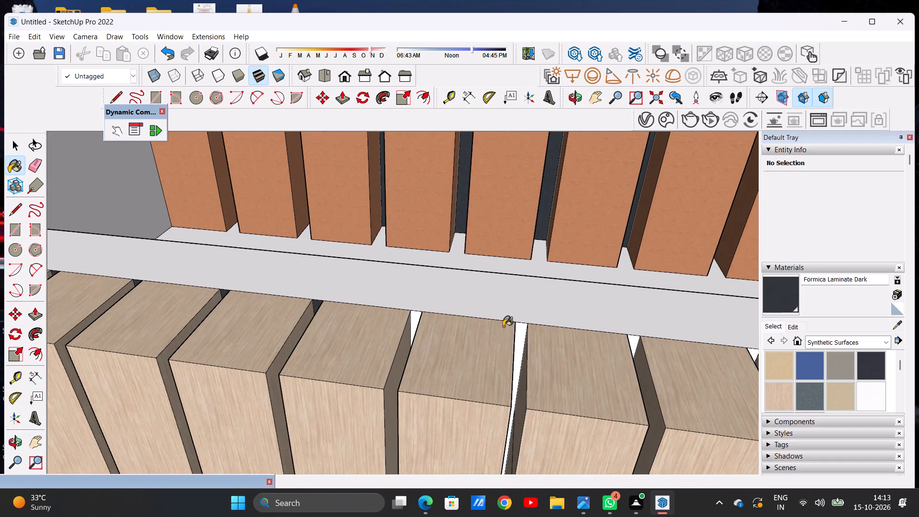
{"action": "scroll", "coordinate": [503, 326], "scroll_direction": "up", "scroll_amount": 1}
{"action": "left_click", "coordinate": [526, 330]}
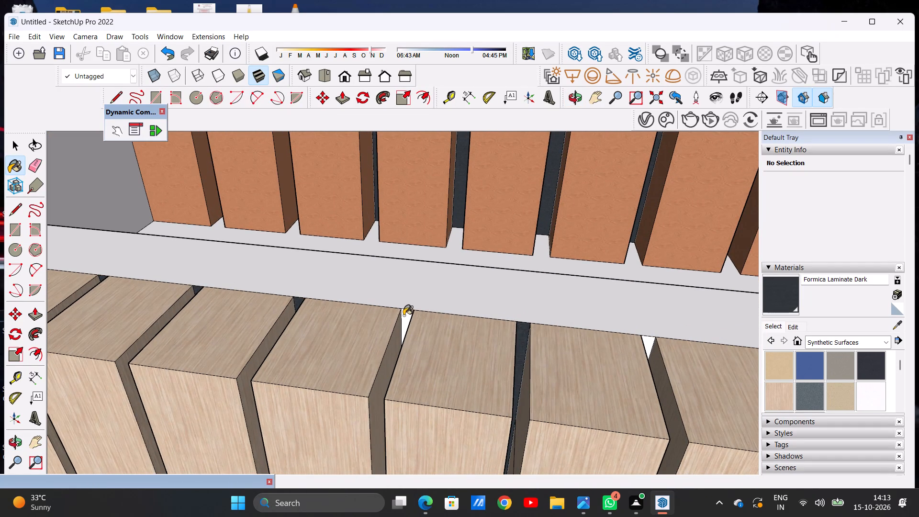
{"action": "left_click", "coordinate": [404, 316]}
Paint the backs of the seventh and eighth gaps in the fourth short band with Formica Laminate Dark.
{"action": "scroll", "coordinate": [415, 320], "scroll_direction": "down", "scroll_amount": 12}
{"action": "scroll", "coordinate": [589, 337], "scroll_direction": "up", "scroll_amount": 6}
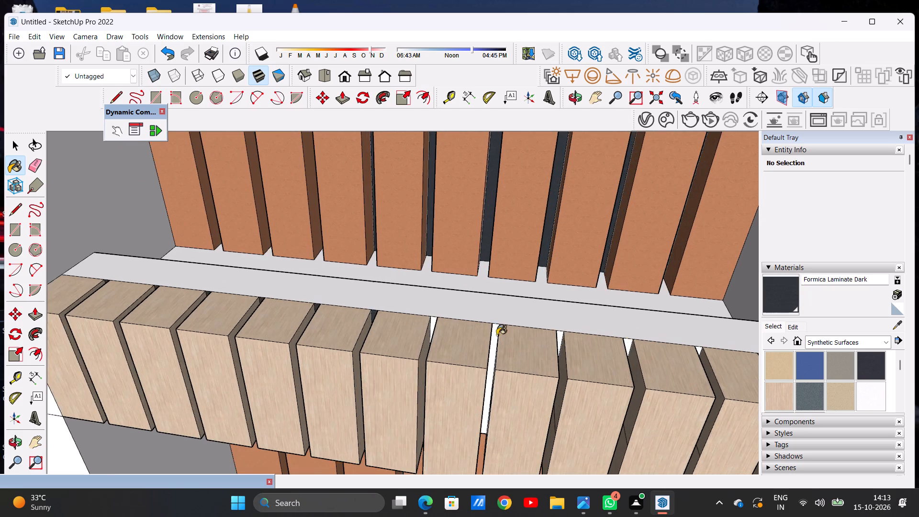
{"action": "scroll", "coordinate": [489, 335], "scroll_direction": "up", "scroll_amount": 13}
{"action": "left_click", "coordinate": [501, 336]}
{"action": "scroll", "coordinate": [501, 336], "scroll_direction": "down", "scroll_amount": 9}
{"action": "middle_click_drag", "start_coordinate": [455, 327], "coordinate": [477, 338]}
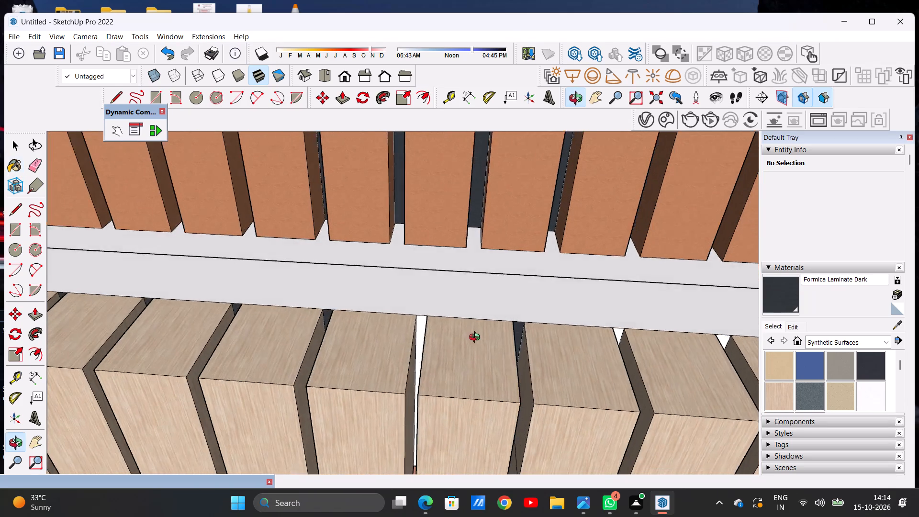
{"action": "middle_click_drag", "start_coordinate": [477, 338], "coordinate": [489, 340]}
{"action": "scroll", "coordinate": [448, 330], "scroll_direction": "up", "scroll_amount": 9}
{"action": "left_click", "coordinate": [413, 319]}
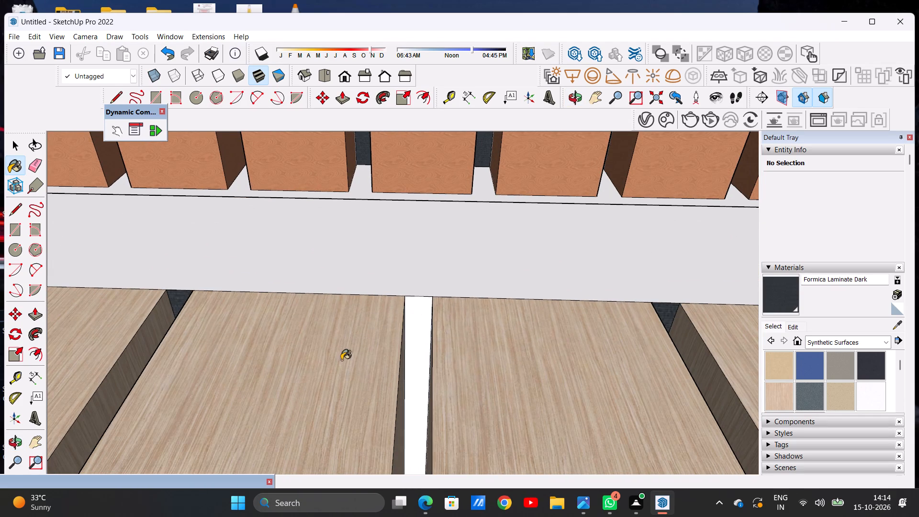
Paint the backs of the ninth and tenth gaps in the fourth short band with Formica Laminate Dark.
{"action": "scroll", "coordinate": [337, 362], "scroll_direction": "down", "scroll_amount": 20}
{"action": "scroll", "coordinate": [337, 362], "scroll_direction": "down", "scroll_amount": 3}
{"action": "scroll", "coordinate": [439, 369], "scroll_direction": "up", "scroll_amount": 13}
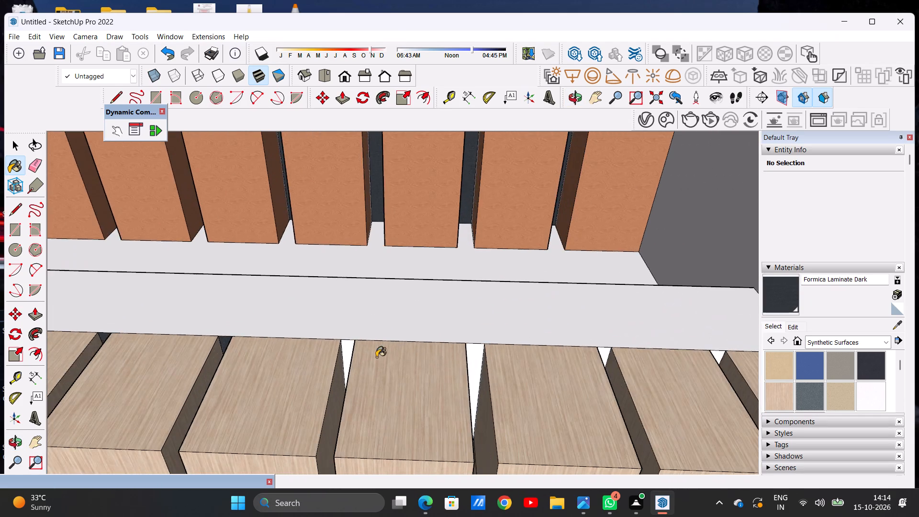
{"action": "scroll", "coordinate": [357, 355], "scroll_direction": "up", "scroll_amount": 10}
{"action": "left_click", "coordinate": [348, 330]}
{"action": "scroll", "coordinate": [353, 357], "scroll_direction": "down", "scroll_amount": 17}
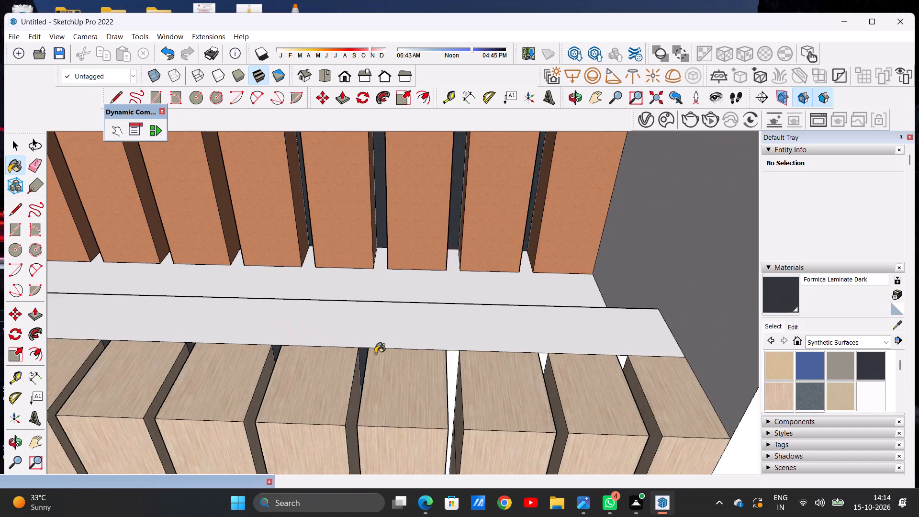
{"action": "scroll", "coordinate": [375, 353], "scroll_direction": "down", "scroll_amount": 4}
{"action": "scroll", "coordinate": [428, 353], "scroll_direction": "up", "scroll_amount": 18}
{"action": "left_click", "coordinate": [412, 357]}
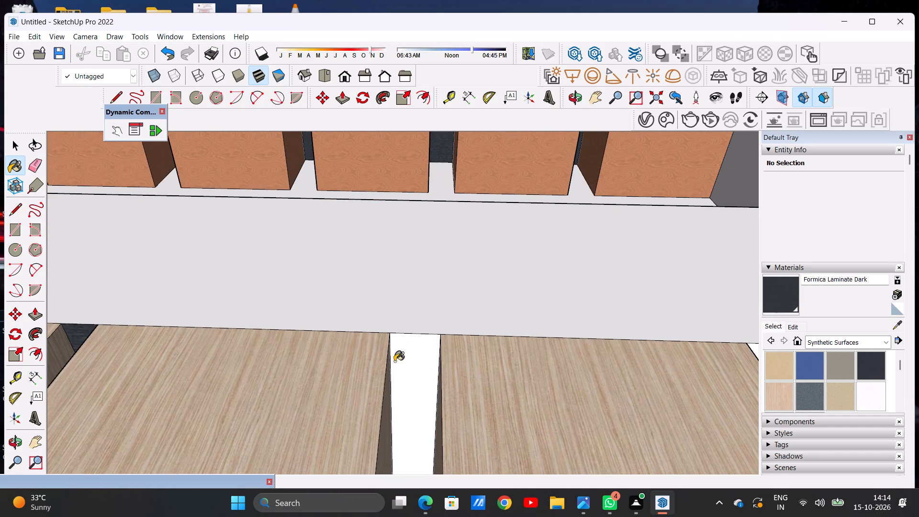
Paint the backs of the last two gaps in the fourth short band with Formica Laminate Dark.
{"action": "scroll", "coordinate": [394, 362], "scroll_direction": "down", "scroll_amount": 20}
{"action": "scroll", "coordinate": [394, 362], "scroll_direction": "down", "scroll_amount": 2}
{"action": "scroll", "coordinate": [475, 372], "scroll_direction": "up", "scroll_amount": 13}
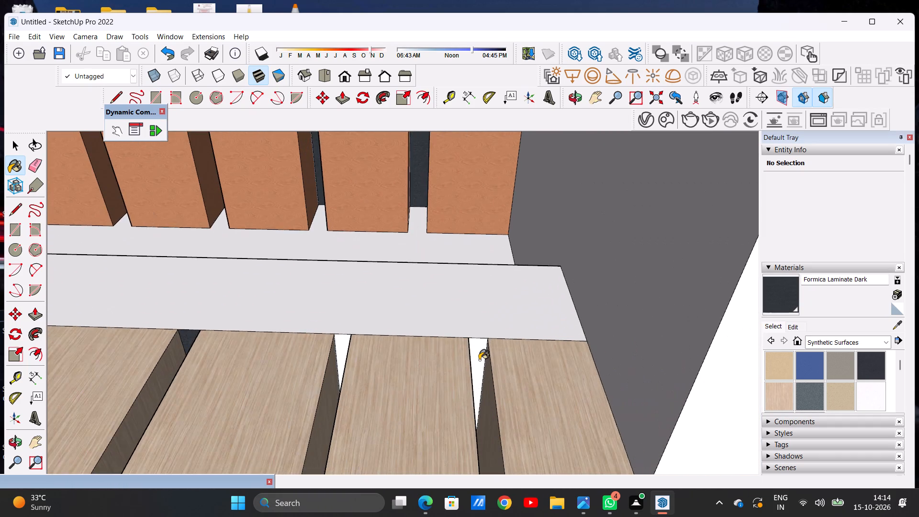
{"action": "scroll", "coordinate": [479, 360], "scroll_direction": "up", "scroll_amount": 6}
{"action": "left_click", "coordinate": [479, 360]}
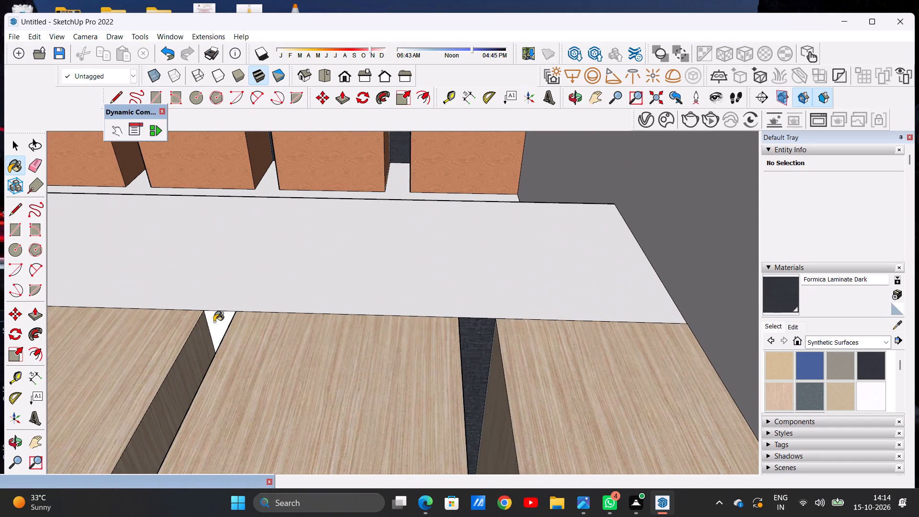
{"action": "left_click", "coordinate": [214, 322]}
Paint the fronts and tops of the first two slats in the fifth short band with Formica Laminate Light.
{"action": "scroll", "coordinate": [381, 321], "scroll_direction": "down", "scroll_amount": 5}
{"action": "scroll", "coordinate": [457, 314], "scroll_direction": "down", "scroll_amount": 20}
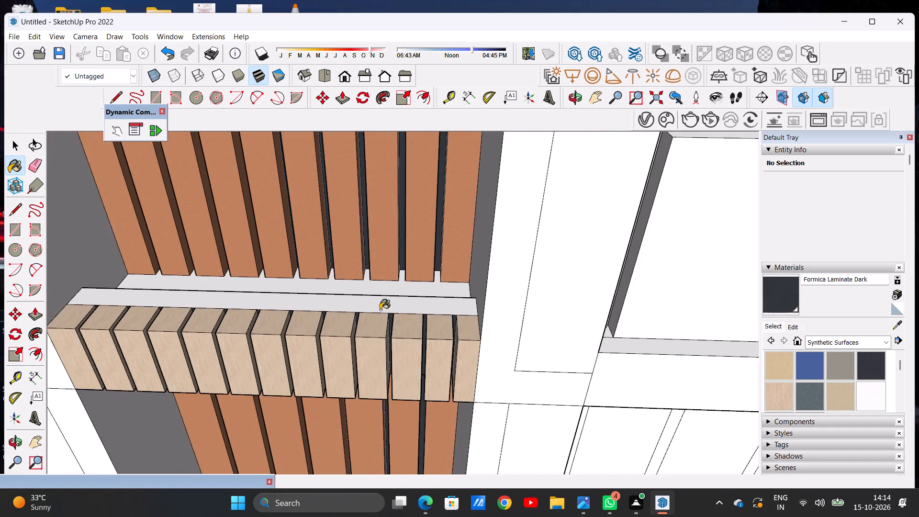
{"action": "scroll", "coordinate": [380, 310], "scroll_direction": "down", "scroll_amount": 13}
{"action": "middle_click_drag", "start_coordinate": [355, 330], "coordinate": [376, 172]}
{"action": "middle_click_drag", "start_coordinate": [376, 172], "coordinate": [373, 225]}
{"action": "scroll", "coordinate": [387, 224], "scroll_direction": "down", "scroll_amount": 9}
{"action": "scroll", "coordinate": [359, 332], "scroll_direction": "up", "scroll_amount": 7}
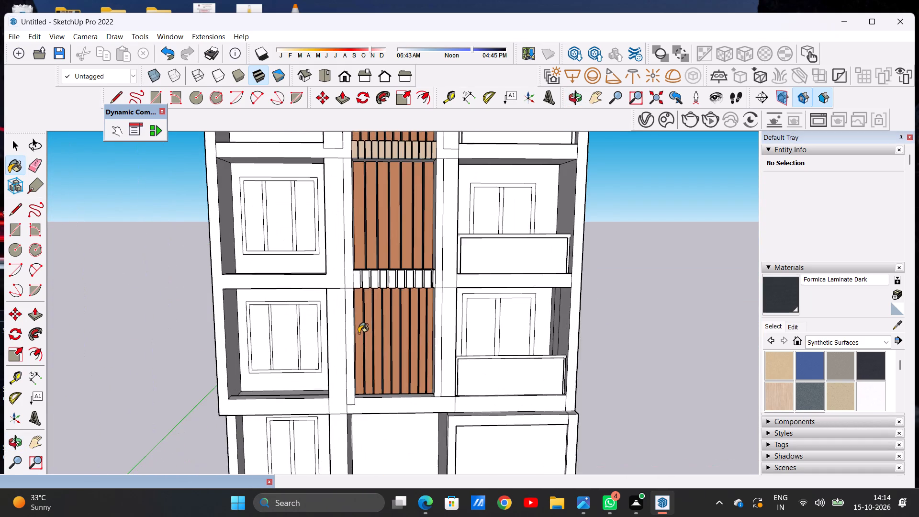
{"action": "scroll", "coordinate": [359, 333], "scroll_direction": "up", "scroll_amount": 1}
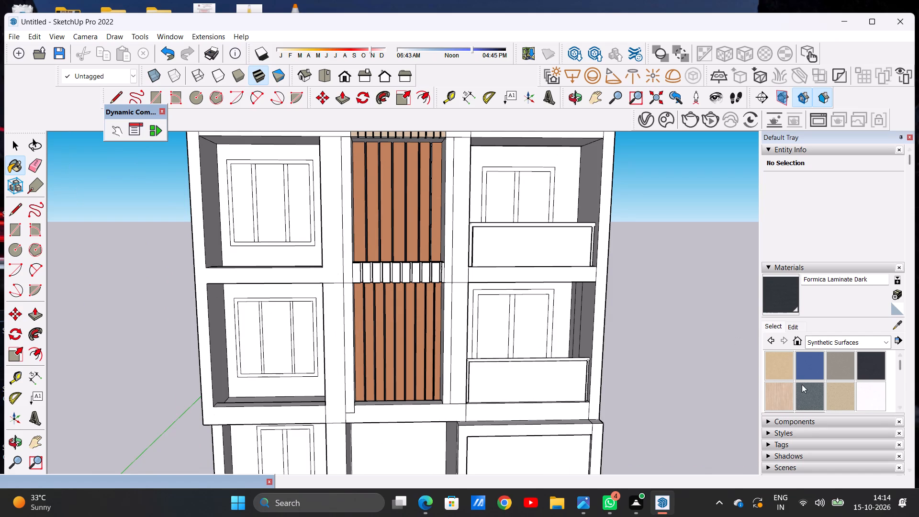
{"action": "left_click", "coordinate": [768, 395]}
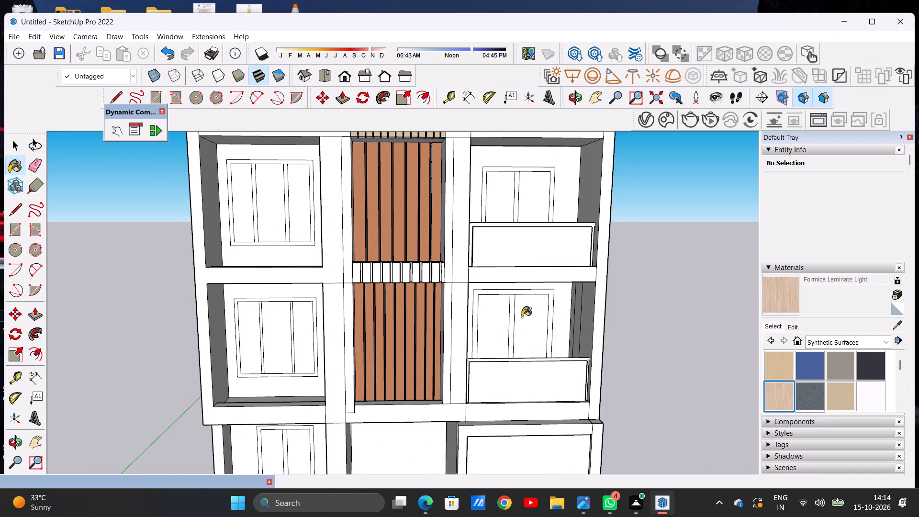
{"action": "scroll", "coordinate": [368, 270], "scroll_direction": "up", "scroll_amount": 18}
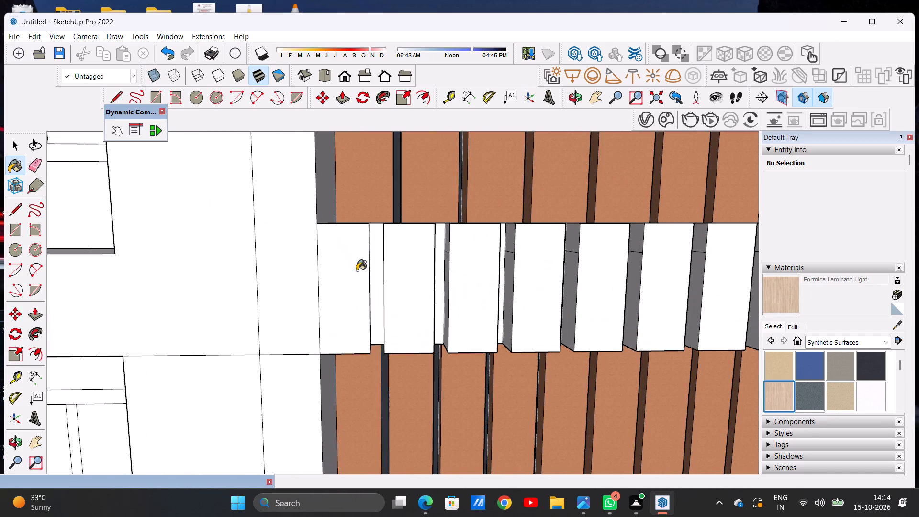
{"action": "left_click", "coordinate": [357, 270]}
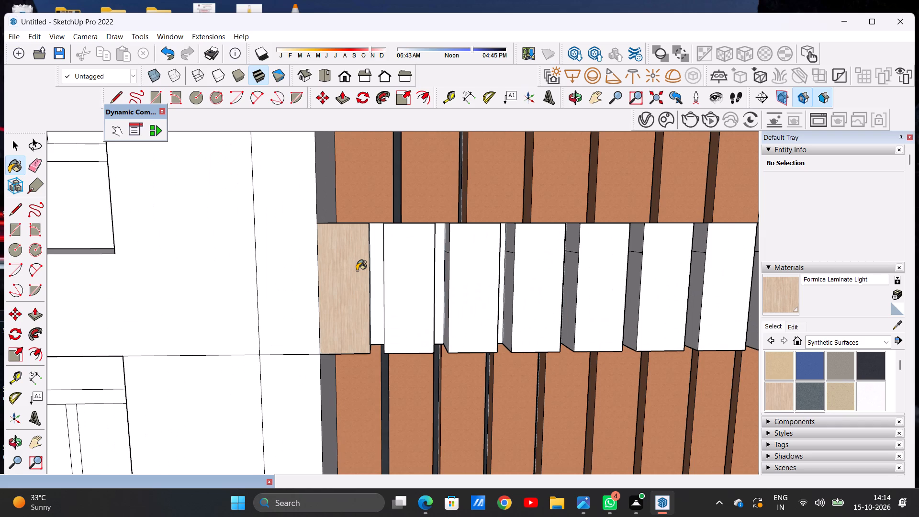
{"action": "middle_click_drag", "start_coordinate": [359, 225], "coordinate": [330, 311]}
{"action": "left_click", "coordinate": [325, 267]}
{"action": "left_click", "coordinate": [390, 303]}
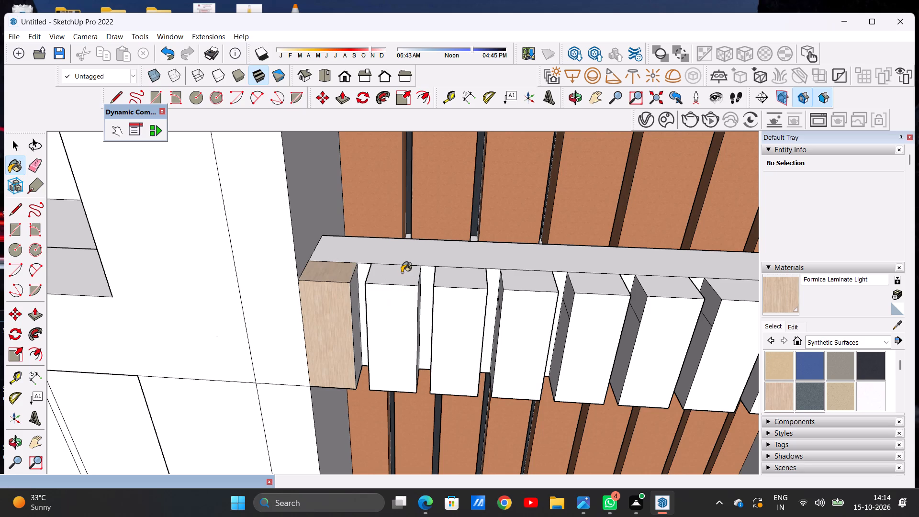
{"action": "left_click", "coordinate": [402, 272]}
Paint the fronts and tops of the third to sixth slats in the fifth short band with Formica Laminate Light.
{"action": "left_click", "coordinate": [467, 317]}
{"action": "left_click", "coordinate": [466, 288]}
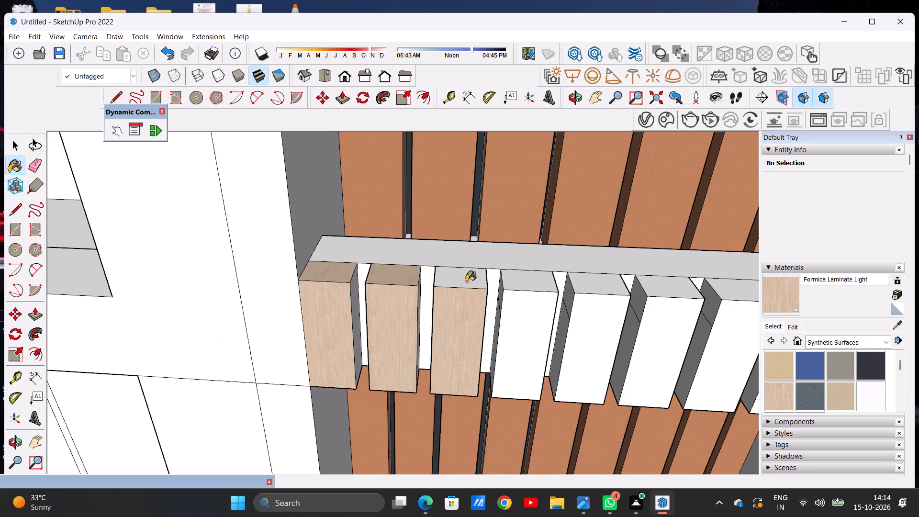
{"action": "left_click", "coordinate": [466, 281]}
{"action": "left_click", "coordinate": [537, 337]}
{"action": "left_click", "coordinate": [527, 279]}
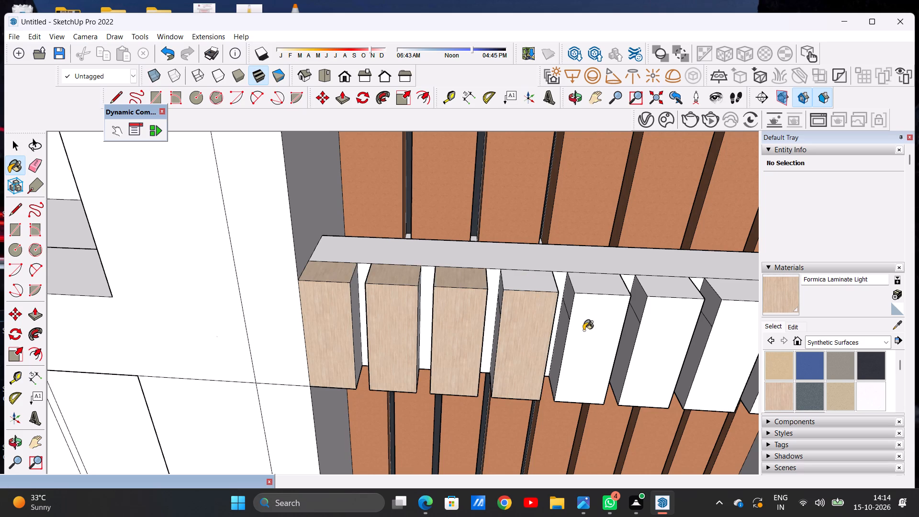
{"action": "left_click", "coordinate": [585, 341]}
{"action": "left_click", "coordinate": [586, 279]}
{"action": "left_click", "coordinate": [659, 349]}
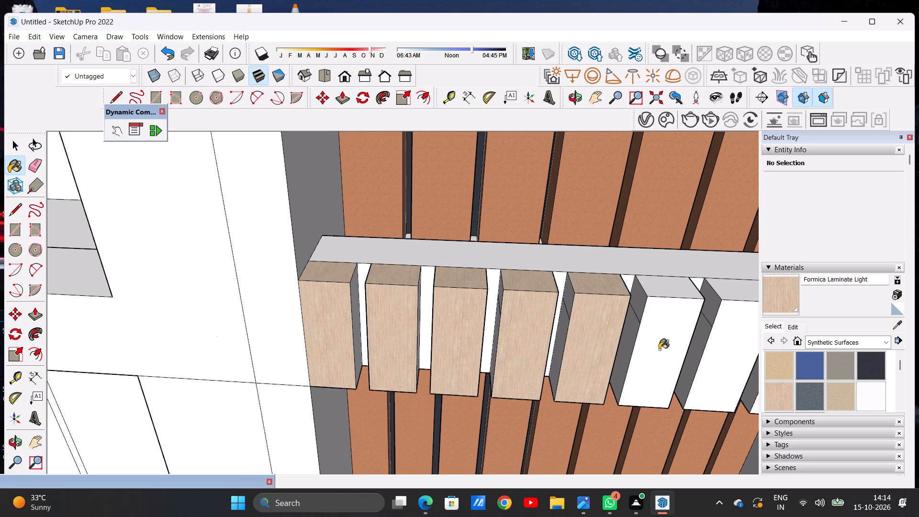
{"action": "left_click", "coordinate": [660, 291]}
Paint the fronts and tops of the seventh and eighth slats in the fifth short band with Formica Laminate Light.
{"action": "scroll", "coordinate": [424, 288], "scroll_direction": "down", "scroll_amount": 8}
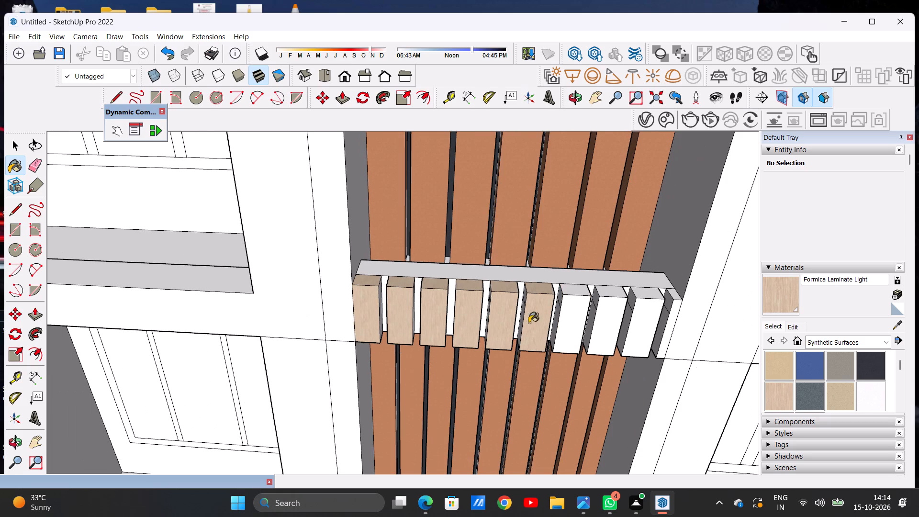
{"action": "scroll", "coordinate": [568, 302], "scroll_direction": "up", "scroll_amount": 12}
{"action": "left_click", "coordinate": [539, 349]}
{"action": "left_click", "coordinate": [535, 250]}
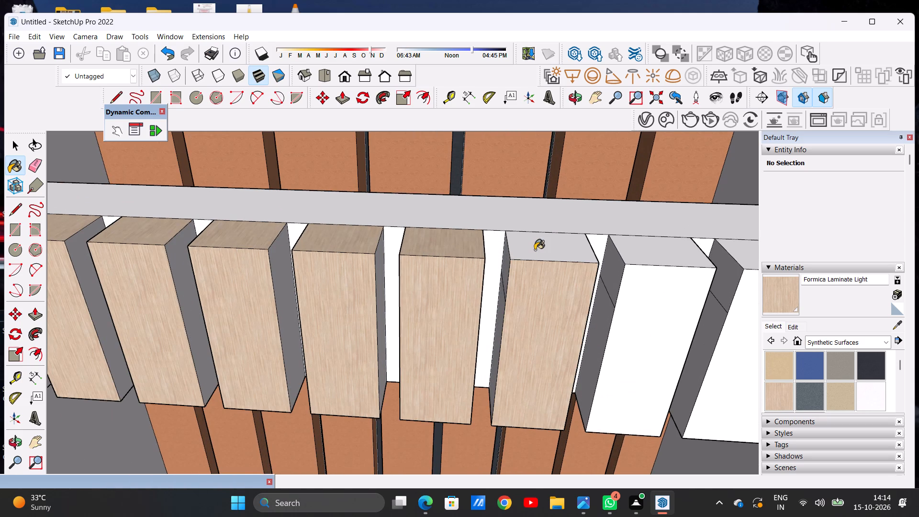
{"action": "left_click", "coordinate": [643, 352]}
{"action": "left_click", "coordinate": [654, 260]}
Paint the fronts and tops of the last two slats in the fifth short band with Formica Laminate Light.
{"action": "scroll", "coordinate": [325, 289], "scroll_direction": "down", "scroll_amount": 3}
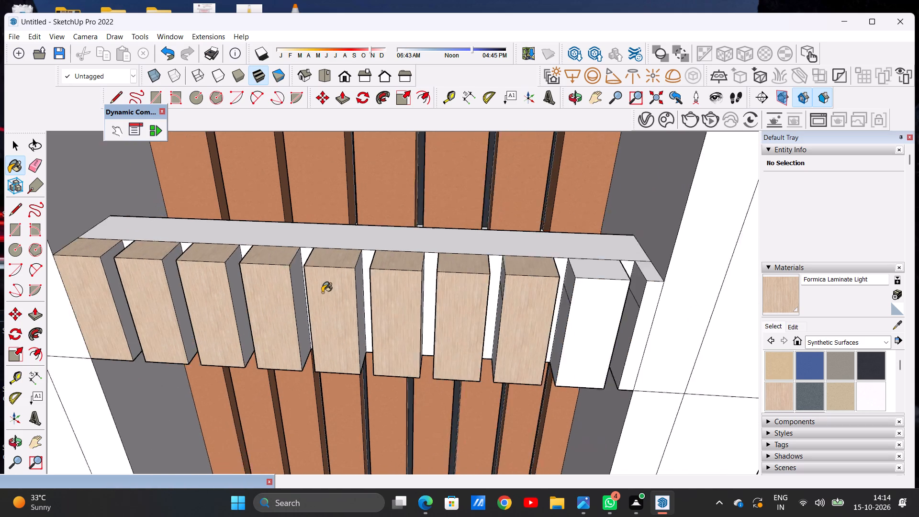
{"action": "scroll", "coordinate": [322, 292], "scroll_direction": "down", "scroll_amount": 8}
{"action": "scroll", "coordinate": [473, 308], "scroll_direction": "down", "scroll_amount": 1}
{"action": "scroll", "coordinate": [473, 308], "scroll_direction": "up", "scroll_amount": 12}
{"action": "left_click", "coordinate": [474, 314]}
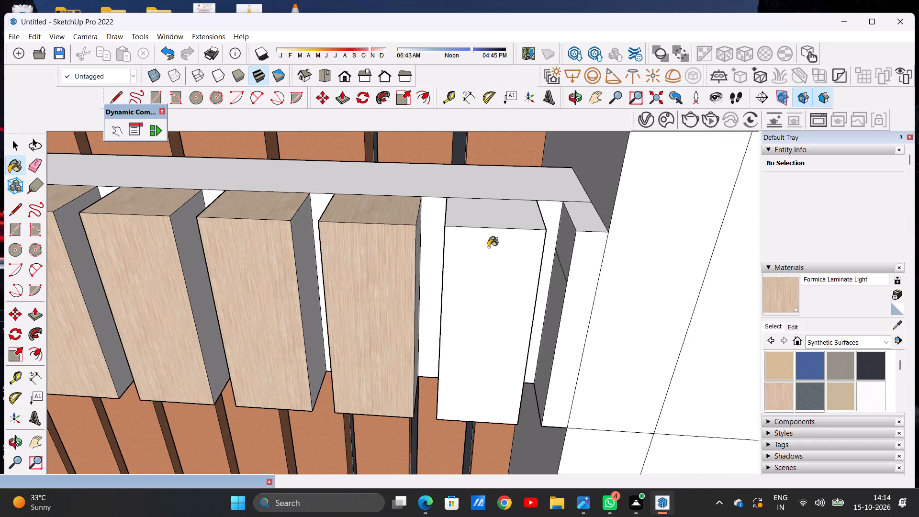
{"action": "left_click", "coordinate": [492, 216]}
{"action": "left_click", "coordinate": [564, 337]}
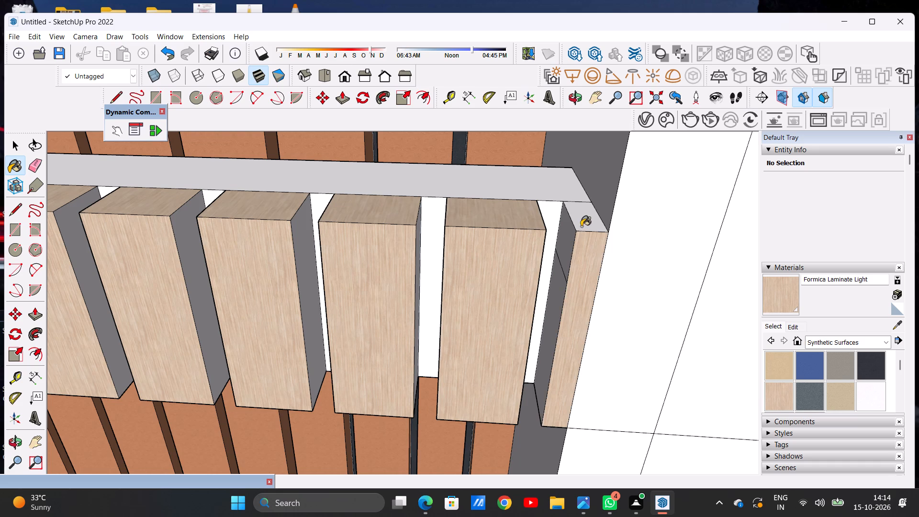
{"action": "left_click", "coordinate": [583, 225]}
Paint both left side faces of the tenth, ninth, eighth and seventh slats in the fifth short band with Formica Laminate Light.
{"action": "left_click", "coordinate": [569, 244]}
{"action": "left_click", "coordinate": [555, 321]}
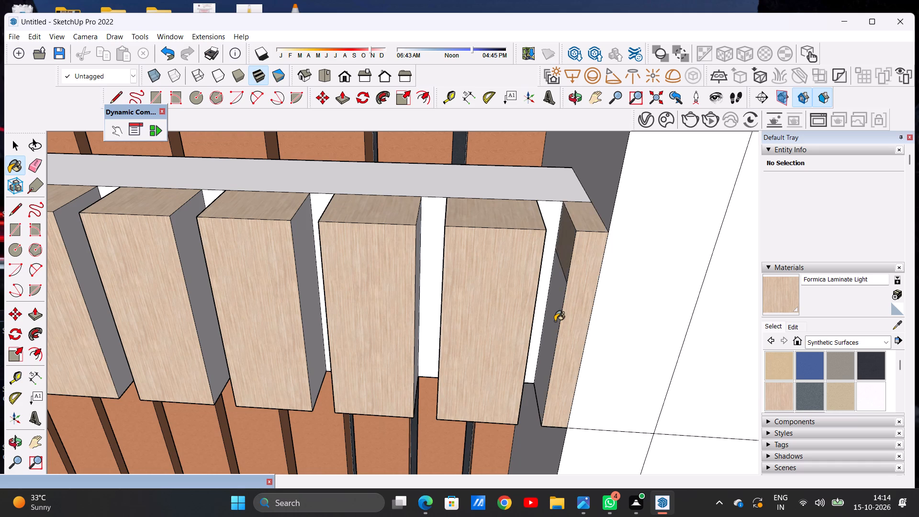
{"action": "scroll", "coordinate": [551, 315], "scroll_direction": "down", "scroll_amount": 7}
{"action": "middle_click_drag", "start_coordinate": [283, 279], "coordinate": [445, 239]}
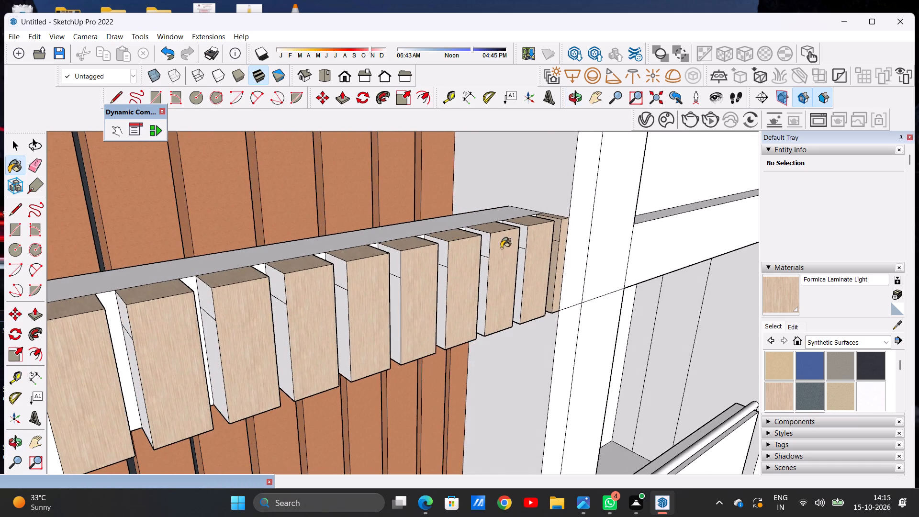
{"action": "scroll", "coordinate": [510, 251], "scroll_direction": "up", "scroll_amount": 10}
{"action": "left_click", "coordinate": [531, 268]}
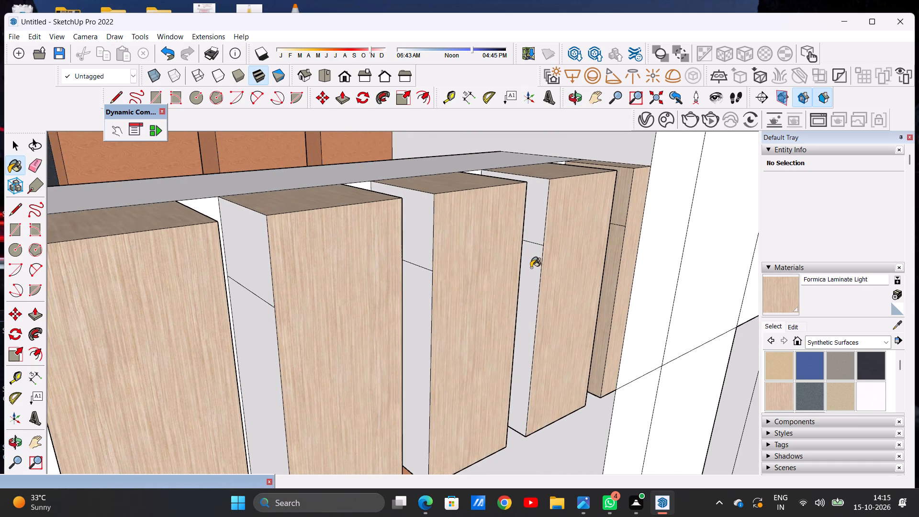
{"action": "left_click", "coordinate": [535, 233]}
{"action": "left_click", "coordinate": [426, 251]}
{"action": "left_click", "coordinate": [426, 324]}
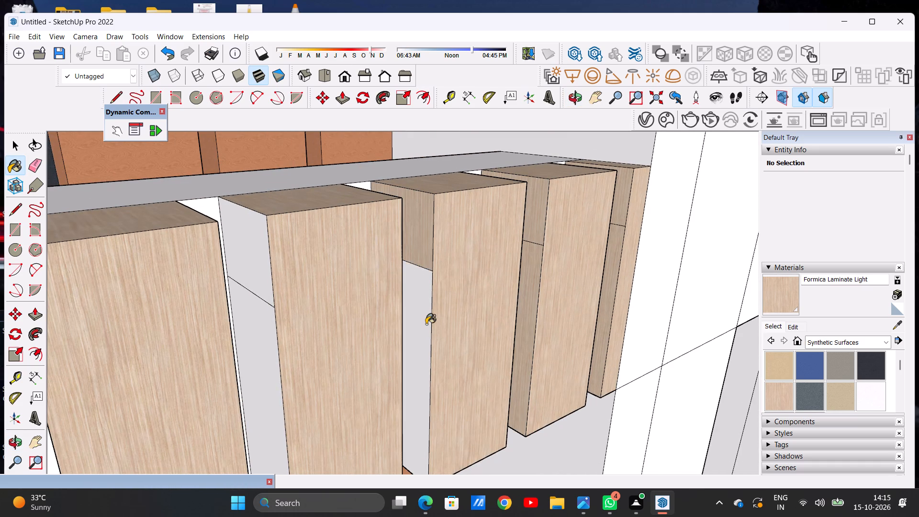
{"action": "left_click", "coordinate": [258, 256]}
{"action": "left_click", "coordinate": [256, 327]}
Paint both left side faces of the sixth, fifth and fourth slats in the fifth short band with Formica Laminate Light.
{"action": "scroll", "coordinate": [385, 311], "scroll_direction": "down", "scroll_amount": 8}
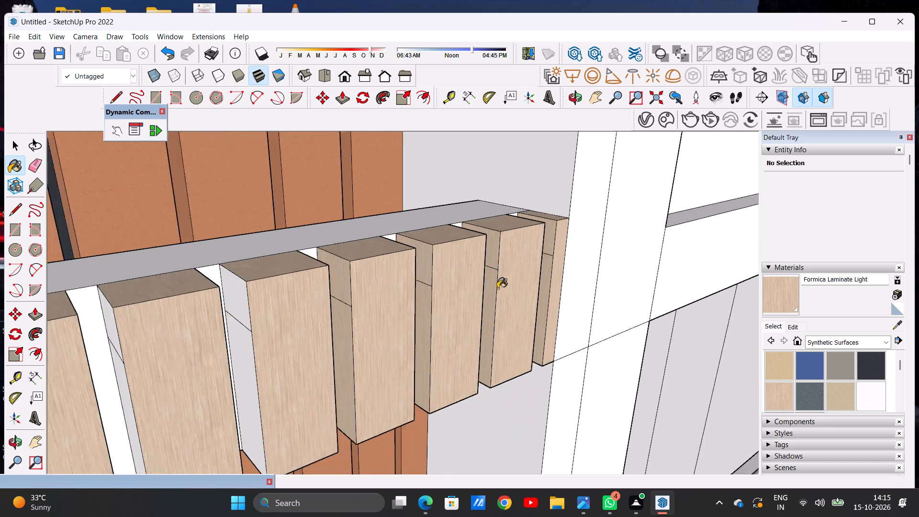
{"action": "scroll", "coordinate": [497, 288], "scroll_direction": "down", "scroll_amount": 7}
{"action": "scroll", "coordinate": [317, 350], "scroll_direction": "up", "scroll_amount": 12}
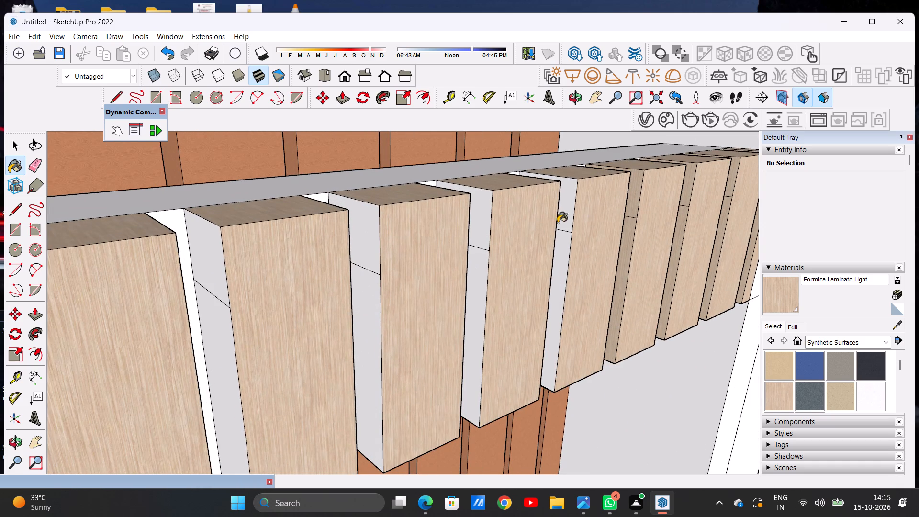
{"action": "left_click", "coordinate": [563, 219]}
{"action": "left_click", "coordinate": [563, 282]}
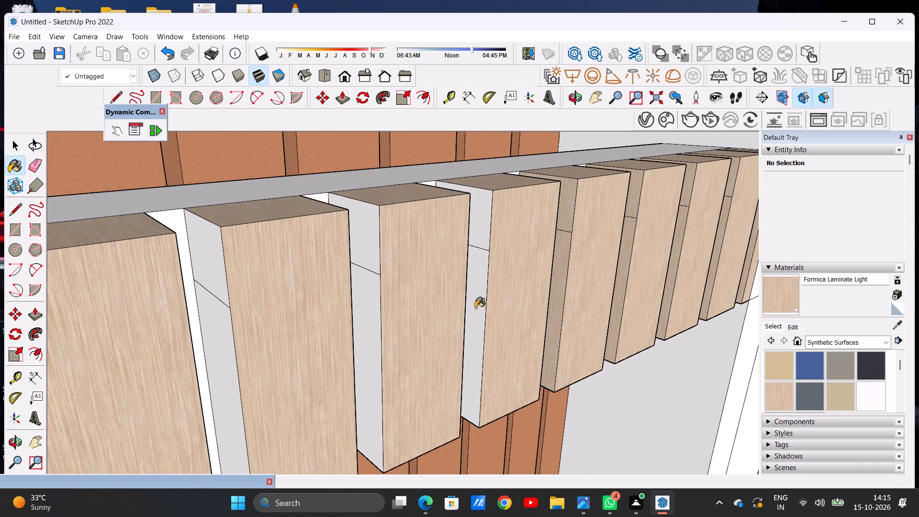
{"action": "left_click", "coordinate": [475, 308]}
{"action": "left_click", "coordinate": [492, 227]}
{"action": "left_click", "coordinate": [488, 227]}
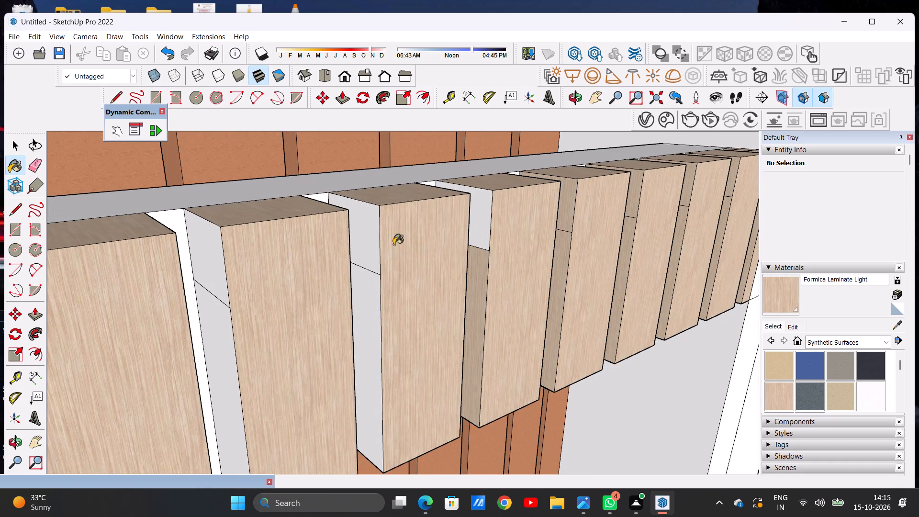
{"action": "left_click", "coordinate": [370, 245]}
{"action": "left_click", "coordinate": [370, 295]}
Paint both left side faces of the third and second slats in the fifth short band with Formica Laminate Light.
{"action": "scroll", "coordinate": [467, 283], "scroll_direction": "down", "scroll_amount": 9}
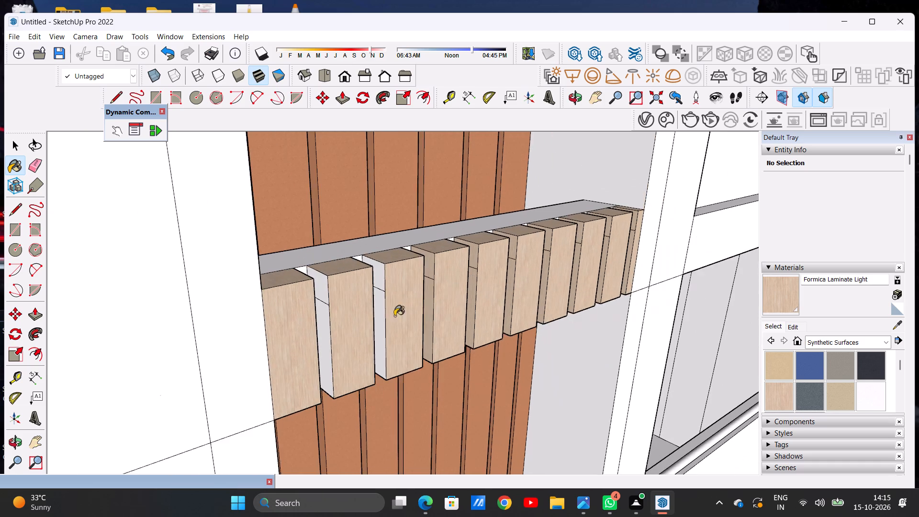
{"action": "scroll", "coordinate": [319, 325], "scroll_direction": "up", "scroll_amount": 8}
{"action": "scroll", "coordinate": [338, 313], "scroll_direction": "down", "scroll_amount": 1}
{"action": "scroll", "coordinate": [338, 313], "scroll_direction": "up", "scroll_amount": 2}
{"action": "left_click", "coordinate": [463, 223]}
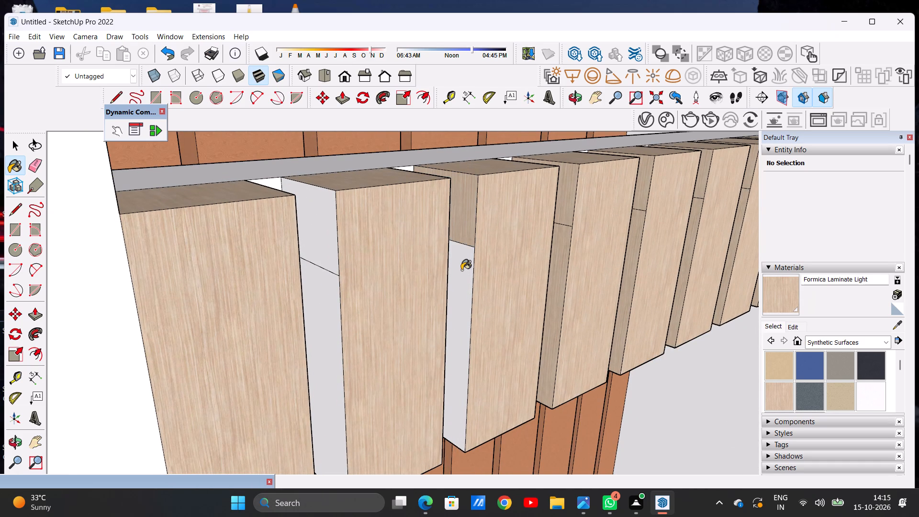
{"action": "left_click", "coordinate": [461, 271]}
{"action": "left_click", "coordinate": [326, 302]}
{"action": "left_click", "coordinate": [323, 216]}
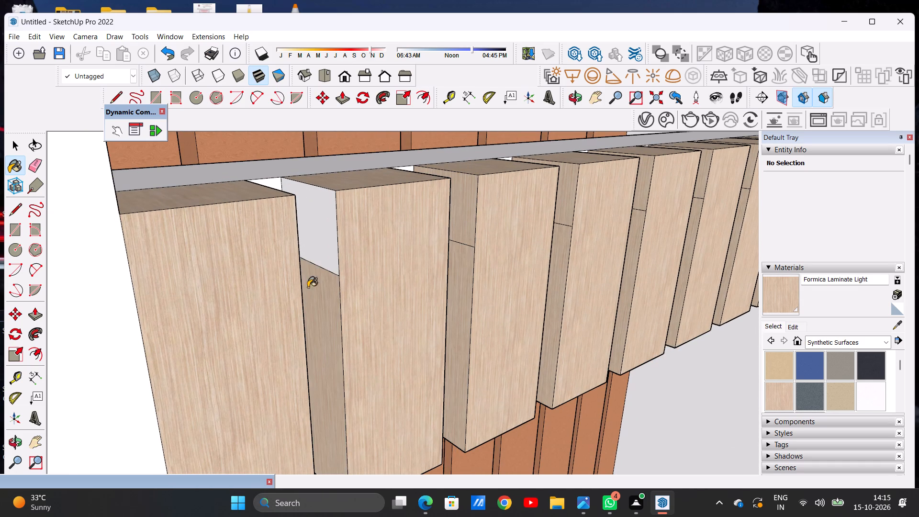
Paint the right side faces of the first three slats in the fifth short band with Formica Laminate Light.
{"action": "scroll", "coordinate": [278, 300], "scroll_direction": "down", "scroll_amount": 11}
{"action": "middle_click_drag", "start_coordinate": [359, 291], "coordinate": [71, 284]}
{"action": "scroll", "coordinate": [196, 208], "scroll_direction": "up", "scroll_amount": 12}
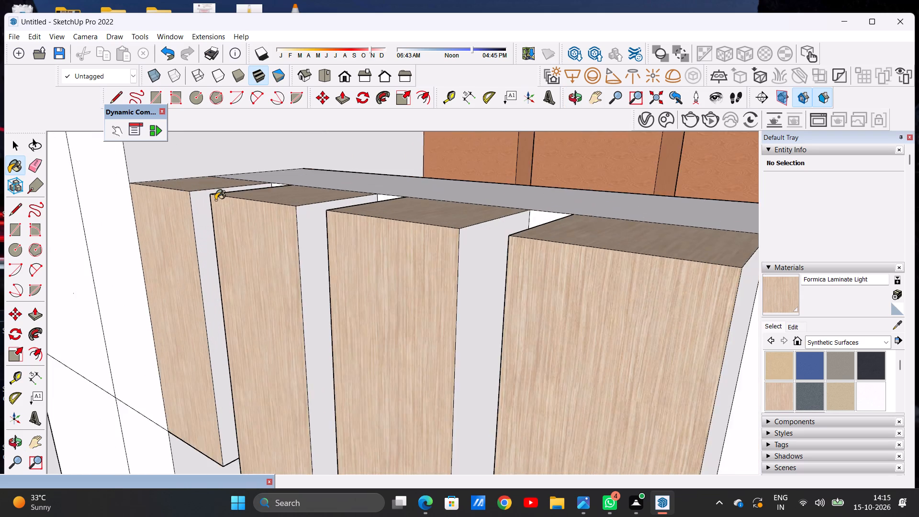
{"action": "scroll", "coordinate": [215, 200], "scroll_direction": "up", "scroll_amount": 6}
{"action": "left_click", "coordinate": [205, 213]}
{"action": "left_click", "coordinate": [403, 241]}
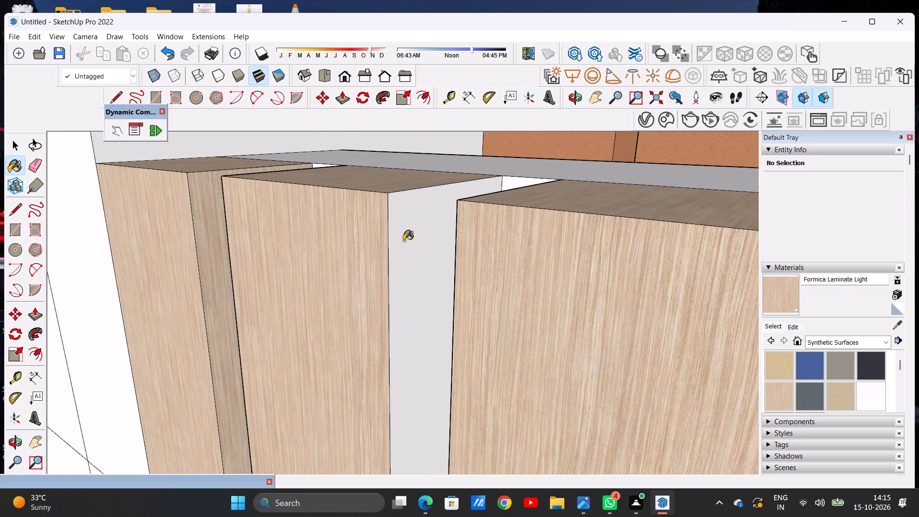
{"action": "scroll", "coordinate": [297, 257], "scroll_direction": "down", "scroll_amount": 15}
{"action": "scroll", "coordinate": [425, 265], "scroll_direction": "up", "scroll_amount": 7}
{"action": "scroll", "coordinate": [387, 274], "scroll_direction": "up", "scroll_amount": 6}
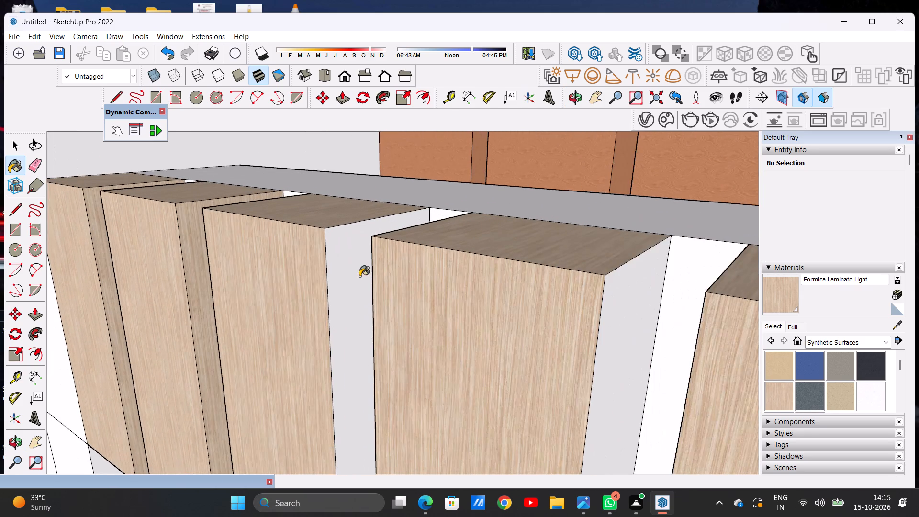
{"action": "left_click", "coordinate": [357, 276]}
Paint the right side faces of the fourth and fifth slats in the fifth short band with Formica Laminate Light.
{"action": "scroll", "coordinate": [357, 276], "scroll_direction": "down", "scroll_amount": 15}
{"action": "scroll", "coordinate": [339, 274], "scroll_direction": "up", "scroll_amount": 1}
{"action": "scroll", "coordinate": [337, 273], "scroll_direction": "down", "scroll_amount": 6}
{"action": "scroll", "coordinate": [371, 291], "scroll_direction": "up", "scroll_amount": 15}
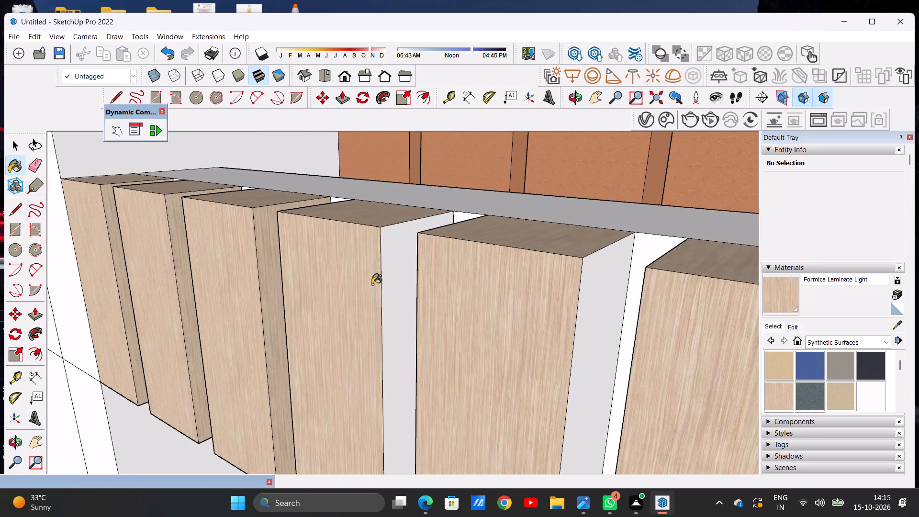
{"action": "scroll", "coordinate": [372, 284], "scroll_direction": "up", "scroll_amount": 4}
{"action": "left_click", "coordinate": [403, 270]}
{"action": "scroll", "coordinate": [394, 269], "scroll_direction": "down", "scroll_amount": 17}
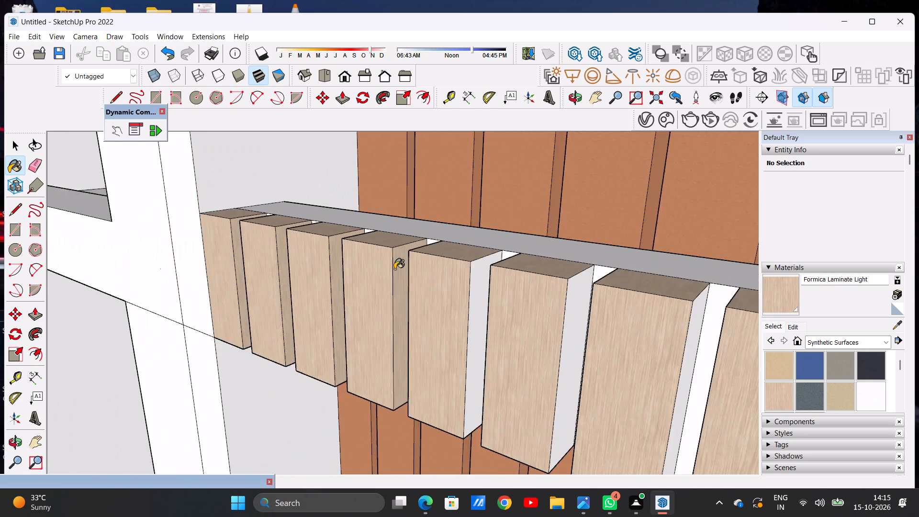
{"action": "scroll", "coordinate": [394, 269], "scroll_direction": "down", "scroll_amount": 4}
{"action": "scroll", "coordinate": [412, 269], "scroll_direction": "up", "scroll_amount": 19}
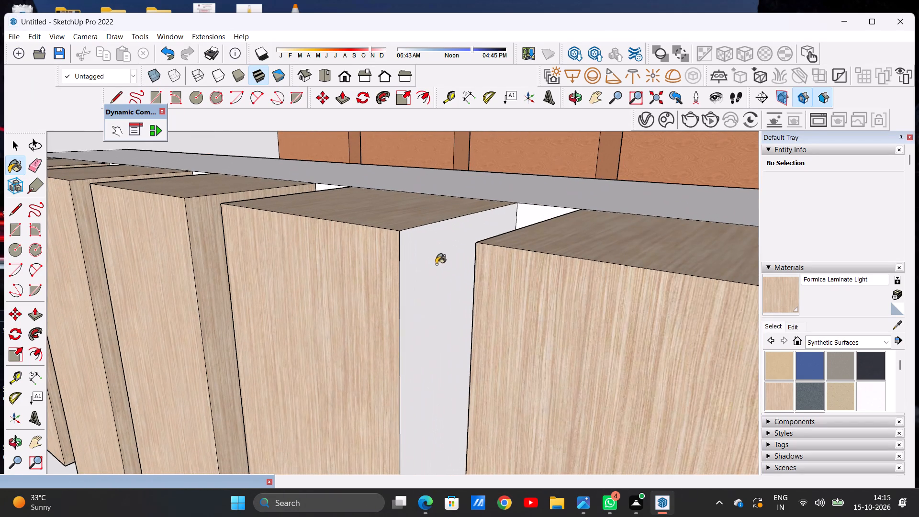
{"action": "left_click", "coordinate": [427, 261]}
Paint the right side faces of the sixth and eighth slats in the fifth short band with Formica Laminate Light.
{"action": "scroll", "coordinate": [405, 289], "scroll_direction": "down", "scroll_amount": 19}
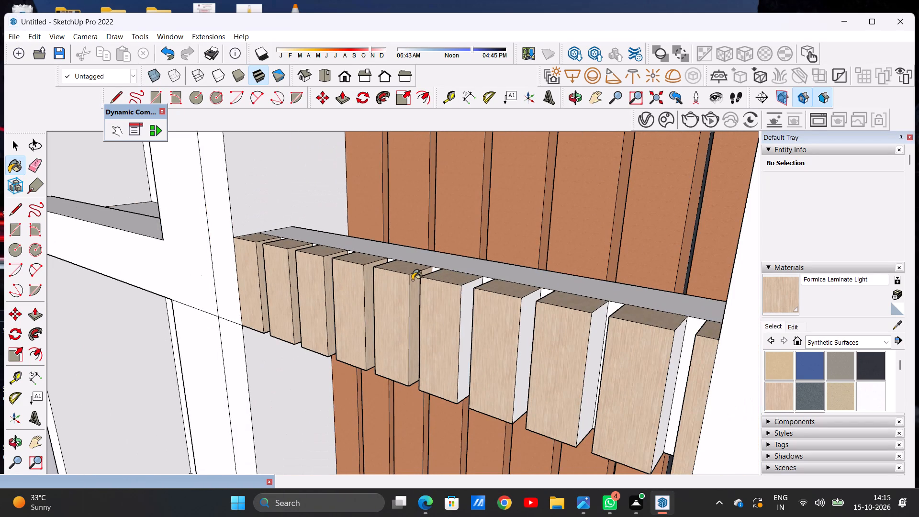
{"action": "left_click", "coordinate": [466, 292]}
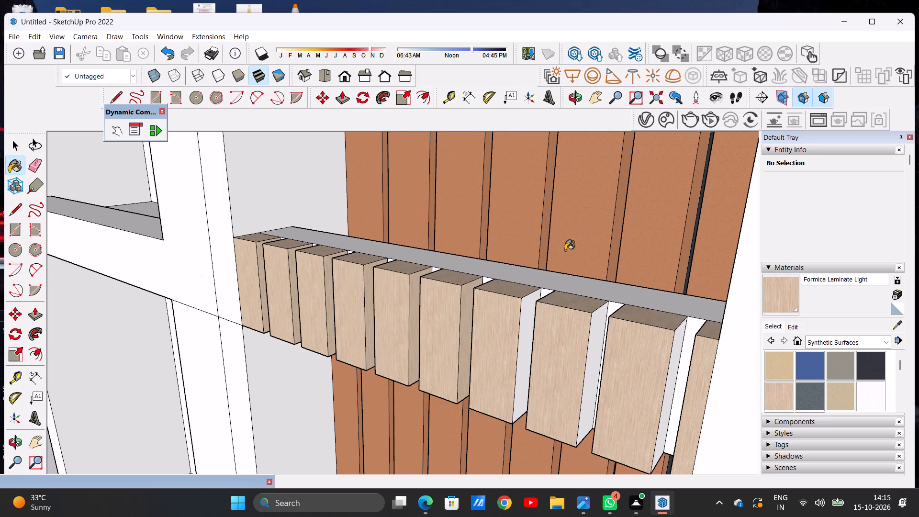
{"action": "scroll", "coordinate": [627, 339], "scroll_direction": "up", "scroll_amount": 12}
{"action": "left_click", "coordinate": [560, 295]}
{"action": "scroll", "coordinate": [560, 295], "scroll_direction": "down", "scroll_amount": 7}
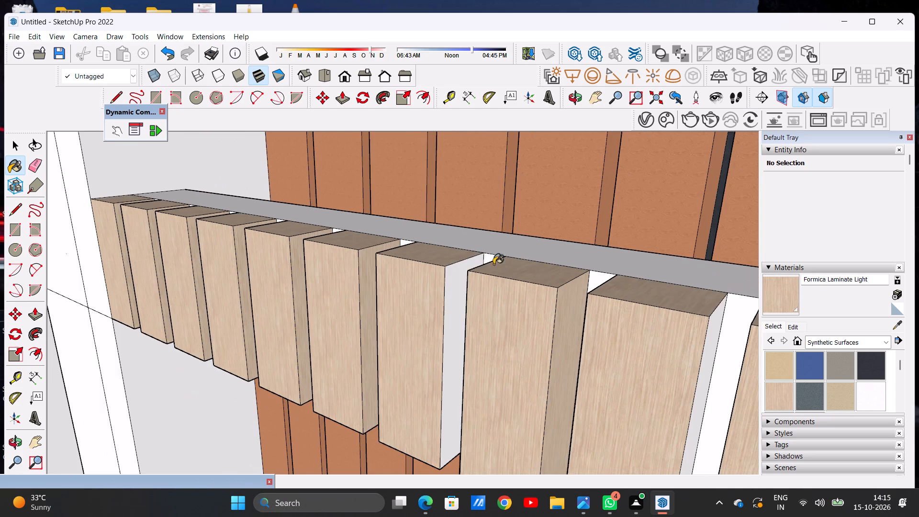
Paint the right side faces of the seventh and ninth slats in the fifth short band with Formica Laminate Light.
{"action": "scroll", "coordinate": [443, 266], "scroll_direction": "up", "scroll_amount": 13}
{"action": "left_click", "coordinate": [460, 280]}
{"action": "scroll", "coordinate": [460, 280], "scroll_direction": "down", "scroll_amount": 20}
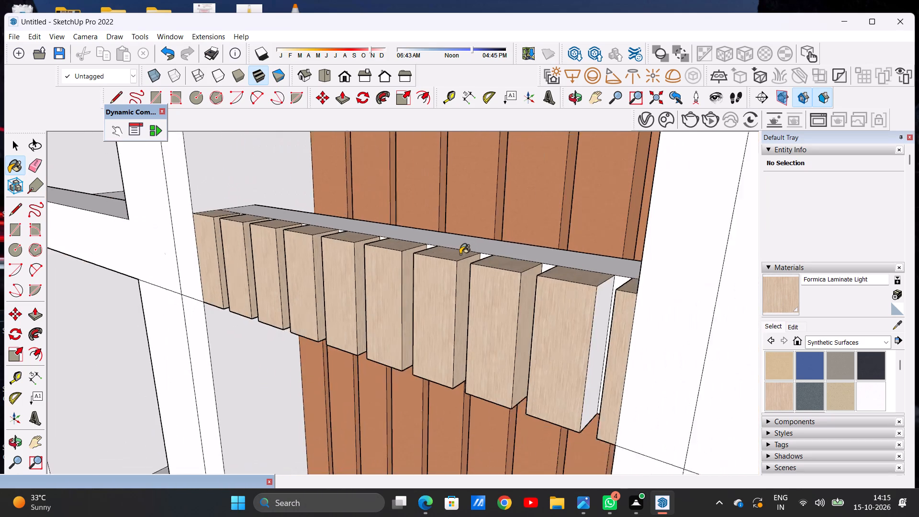
{"action": "scroll", "coordinate": [460, 254], "scroll_direction": "down", "scroll_amount": 8}
{"action": "scroll", "coordinate": [486, 258], "scroll_direction": "up", "scroll_amount": 20}
{"action": "scroll", "coordinate": [486, 258], "scroll_direction": "up", "scroll_amount": 1}
{"action": "left_click", "coordinate": [541, 292]}
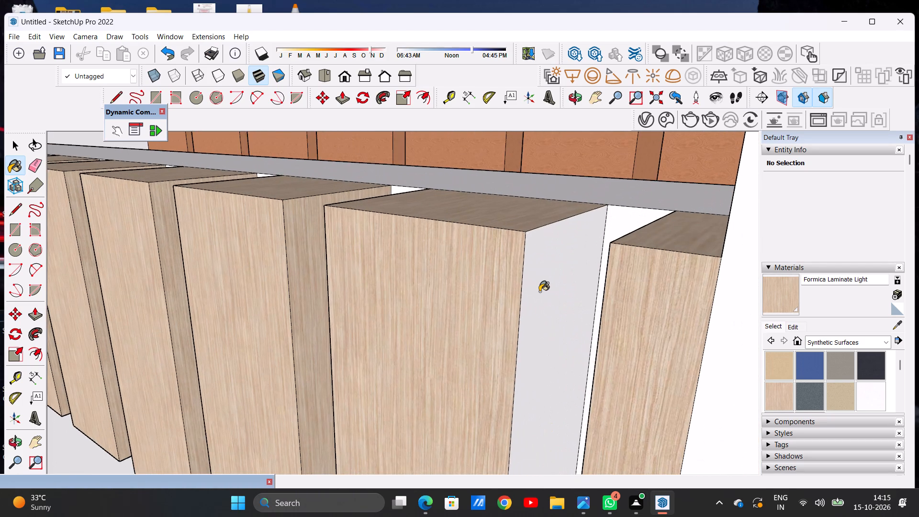
Paint the undersides of the first four slats in the fifth short band with Formica Laminate Light.
{"action": "scroll", "coordinate": [539, 292], "scroll_direction": "down", "scroll_amount": 20}
{"action": "scroll", "coordinate": [539, 292], "scroll_direction": "down", "scroll_amount": 2}
{"action": "middle_click_drag", "start_coordinate": [401, 285], "coordinate": [681, 278]}
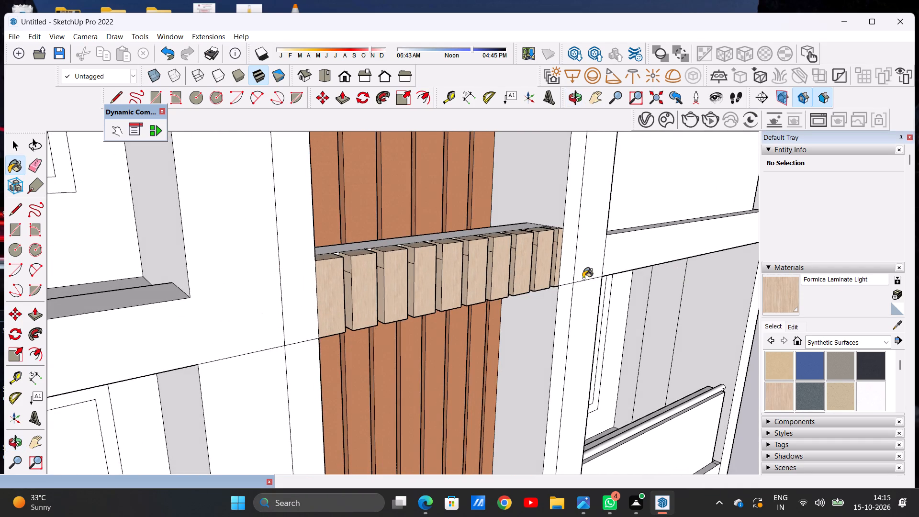
{"action": "scroll", "coordinate": [403, 278], "scroll_direction": "up", "scroll_amount": 7}
{"action": "scroll", "coordinate": [464, 285], "scroll_direction": "down", "scroll_amount": 13}
{"action": "middle_click_drag", "start_coordinate": [467, 319], "coordinate": [331, 223]}
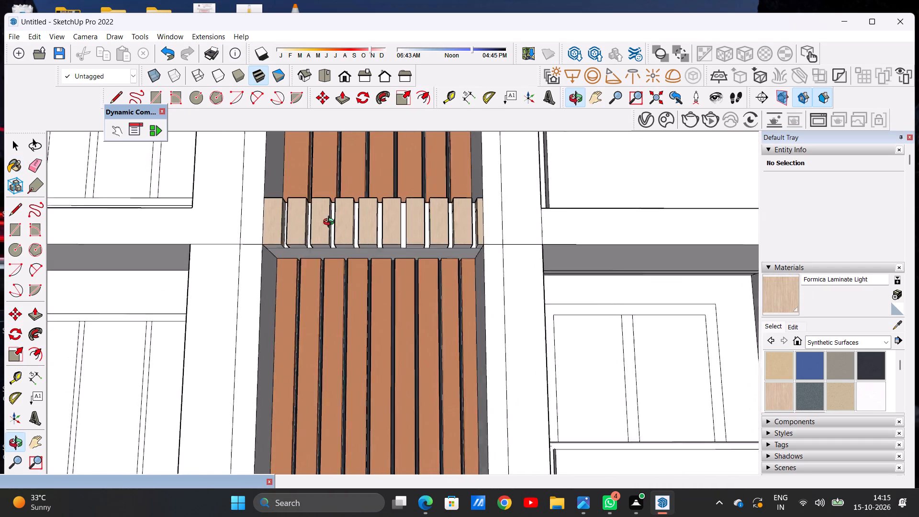
{"action": "middle_click_drag", "start_coordinate": [331, 223], "coordinate": [334, 177]}
{"action": "scroll", "coordinate": [337, 202], "scroll_direction": "up", "scroll_amount": 6}
{"action": "scroll", "coordinate": [261, 230], "scroll_direction": "up", "scroll_amount": 9}
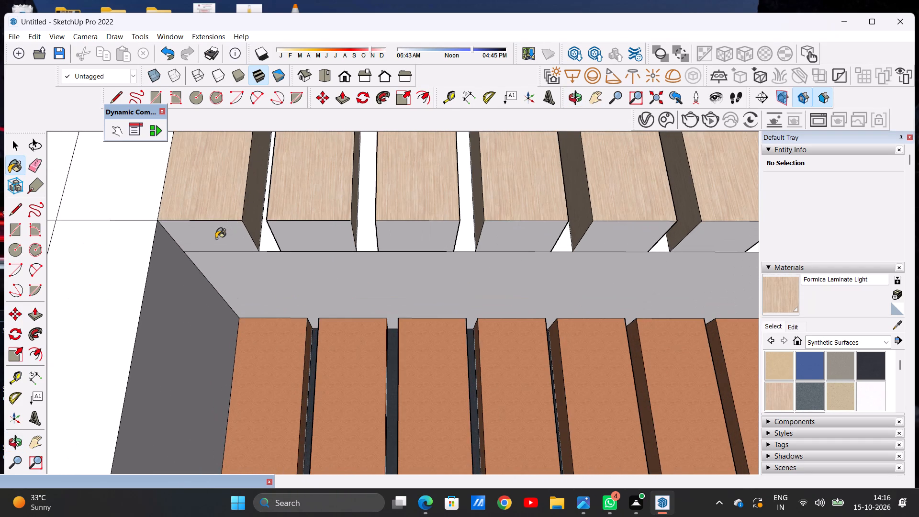
{"action": "left_click", "coordinate": [216, 238]}
{"action": "left_click", "coordinate": [312, 226]}
{"action": "left_click", "coordinate": [408, 232]}
{"action": "left_click", "coordinate": [507, 227]}
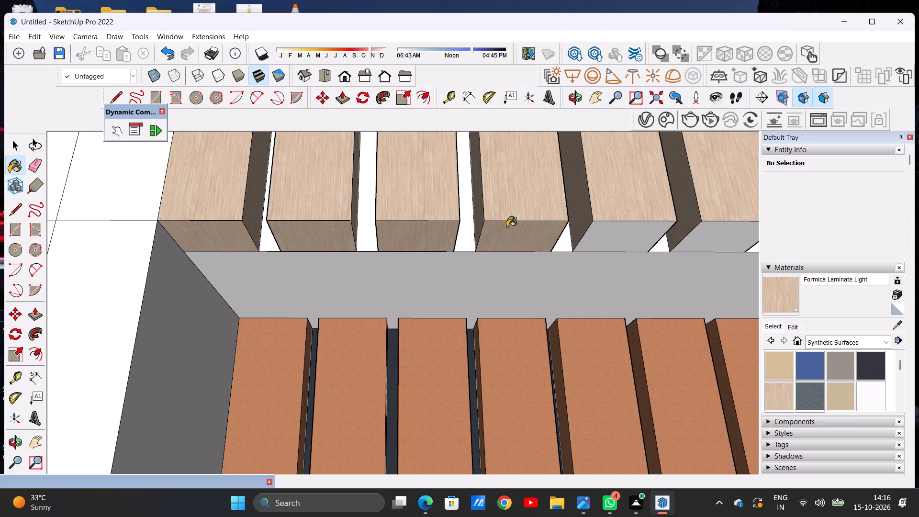
Paint the undersides of the fifth through eighth slats in the fifth short band with Formica Laminate Light.
{"action": "scroll", "coordinate": [291, 281], "scroll_direction": "down", "scroll_amount": 9}
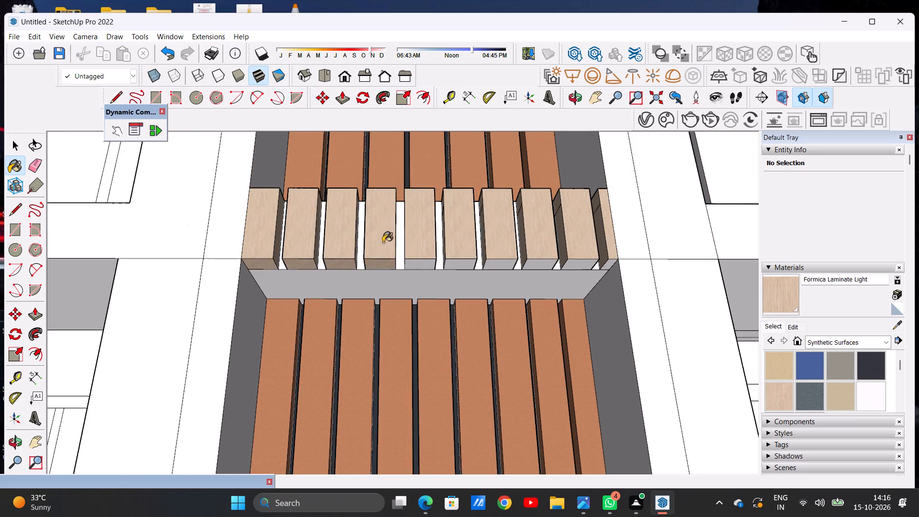
{"action": "scroll", "coordinate": [420, 232], "scroll_direction": "up", "scroll_amount": 2}
{"action": "scroll", "coordinate": [432, 232], "scroll_direction": "down", "scroll_amount": 1}
{"action": "scroll", "coordinate": [437, 232], "scroll_direction": "up", "scroll_amount": 8}
{"action": "left_click", "coordinate": [454, 277]}
{"action": "left_click", "coordinate": [353, 280]}
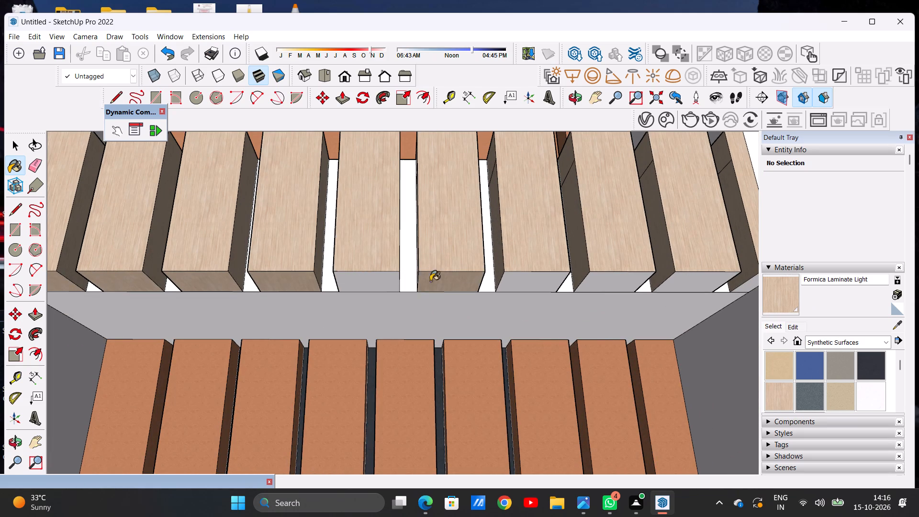
{"action": "left_click", "coordinate": [514, 278]}
{"action": "left_click", "coordinate": [613, 284]}
{"action": "scroll", "coordinate": [497, 290], "scroll_direction": "down", "scroll_amount": 3}
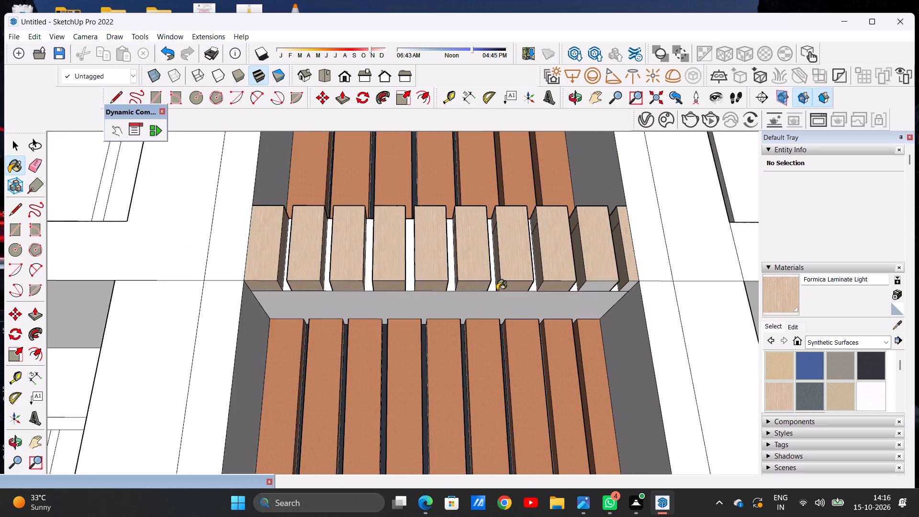
Paint the undersides of the ninth and tenth slats in the fifth short band with Formica Laminate Light.
{"action": "scroll", "coordinate": [497, 290], "scroll_direction": "down", "scroll_amount": 8}
{"action": "scroll", "coordinate": [558, 281], "scroll_direction": "up", "scroll_amount": 12}
{"action": "left_click", "coordinate": [584, 284]}
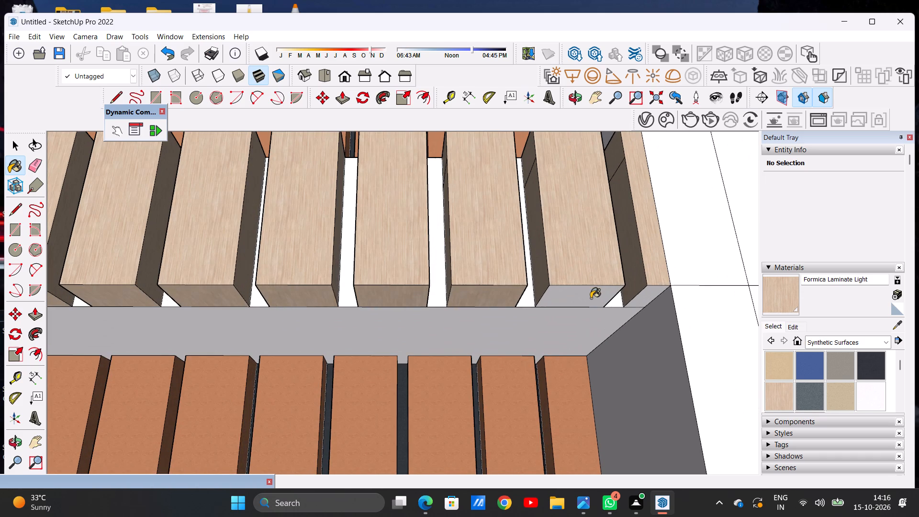
{"action": "left_click", "coordinate": [573, 296]}
{"action": "scroll", "coordinate": [631, 299], "scroll_direction": "up", "scroll_amount": 12}
{"action": "left_click", "coordinate": [672, 291]}
{"action": "scroll", "coordinate": [594, 303], "scroll_direction": "down", "scroll_amount": 7}
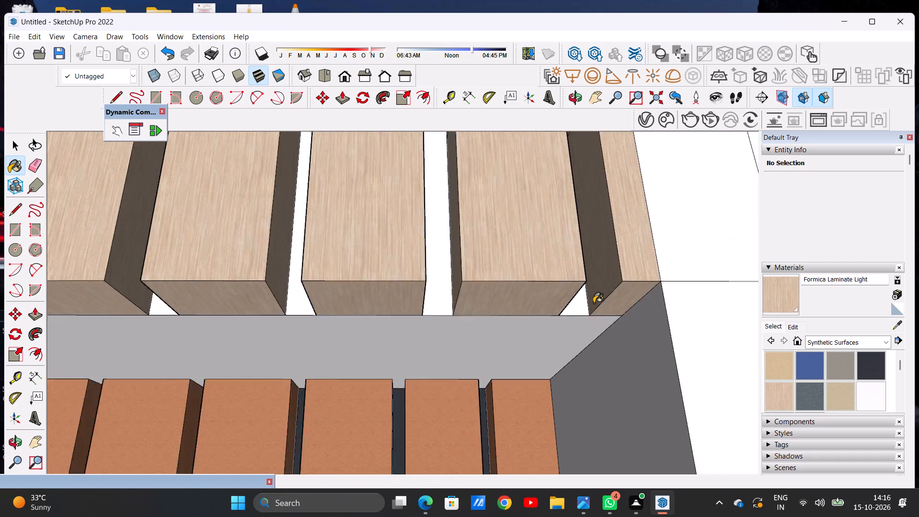
Paint the first two gaps between the slats of the fifth short band with Formica Laminate Dark.
{"action": "scroll", "coordinate": [594, 303], "scroll_direction": "down", "scroll_amount": 20}
{"action": "scroll", "coordinate": [594, 303], "scroll_direction": "down", "scroll_amount": 3}
{"action": "middle_click_drag", "start_coordinate": [517, 275], "coordinate": [498, 367]}
{"action": "scroll", "coordinate": [404, 315], "scroll_direction": "up", "scroll_amount": 8}
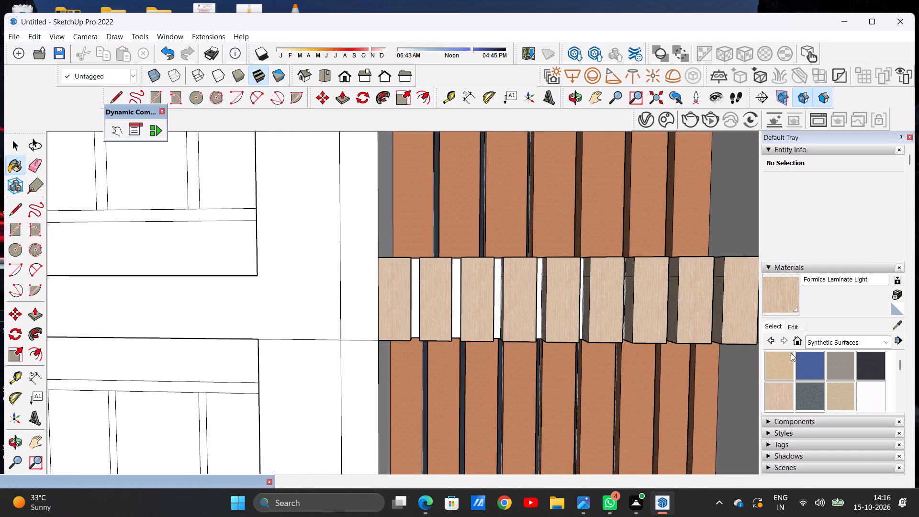
{"action": "left_click", "coordinate": [879, 365]}
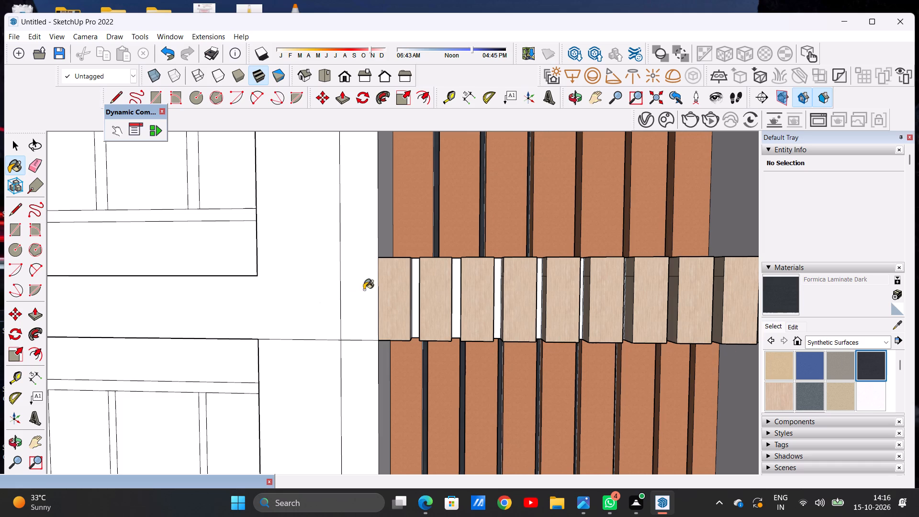
{"action": "scroll", "coordinate": [426, 300], "scroll_direction": "up", "scroll_amount": 15}
{"action": "left_click", "coordinate": [395, 270]}
{"action": "scroll", "coordinate": [408, 270], "scroll_direction": "down", "scroll_amount": 8}
{"action": "scroll", "coordinate": [477, 233], "scroll_direction": "up", "scroll_amount": 3}
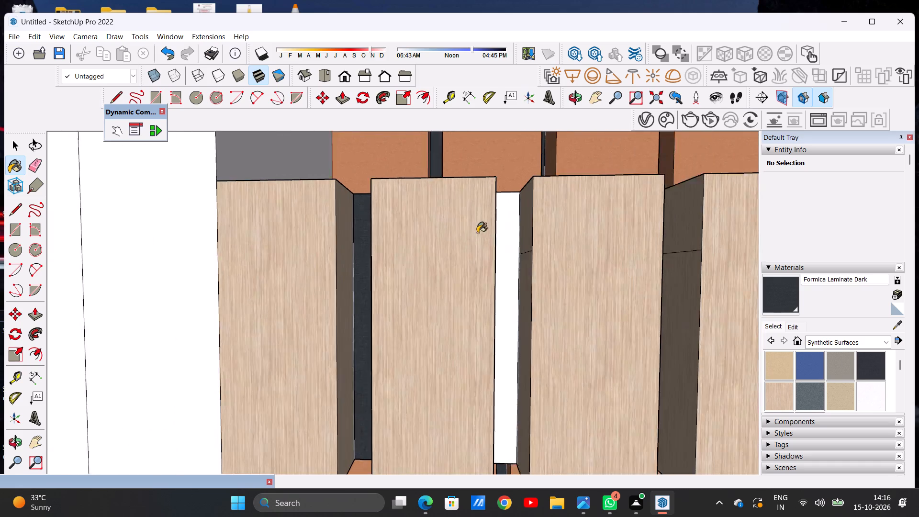
{"action": "scroll", "coordinate": [477, 233], "scroll_direction": "up", "scroll_amount": 7}
{"action": "left_click", "coordinate": [510, 224]}
{"action": "scroll", "coordinate": [380, 240], "scroll_direction": "down", "scroll_amount": 14}
Paint the third through sixth gaps between the slats of the fifth short band with Formica Laminate Dark.
{"action": "middle_click_drag", "start_coordinate": [470, 239], "coordinate": [469, 282]}
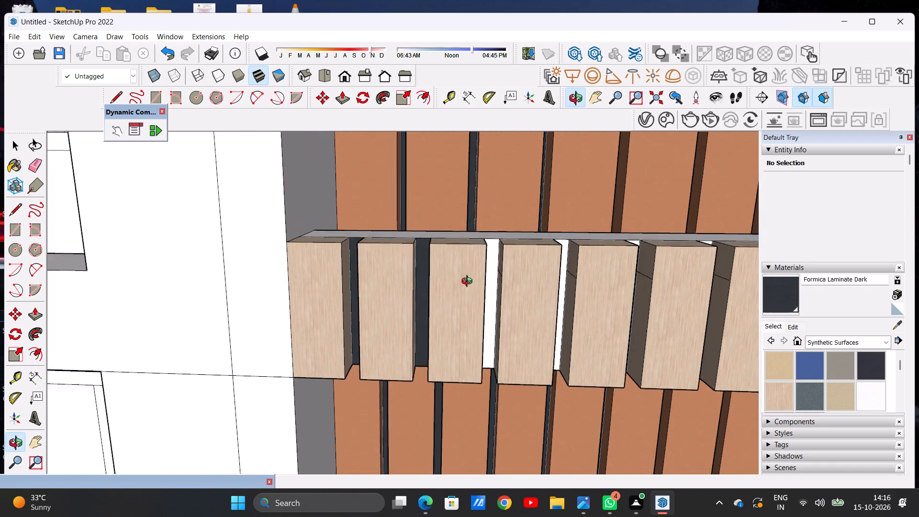
{"action": "middle_click_drag", "start_coordinate": [469, 282], "coordinate": [448, 303]}
{"action": "scroll", "coordinate": [552, 250], "scroll_direction": "up", "scroll_amount": 5}
{"action": "left_click", "coordinate": [558, 266]}
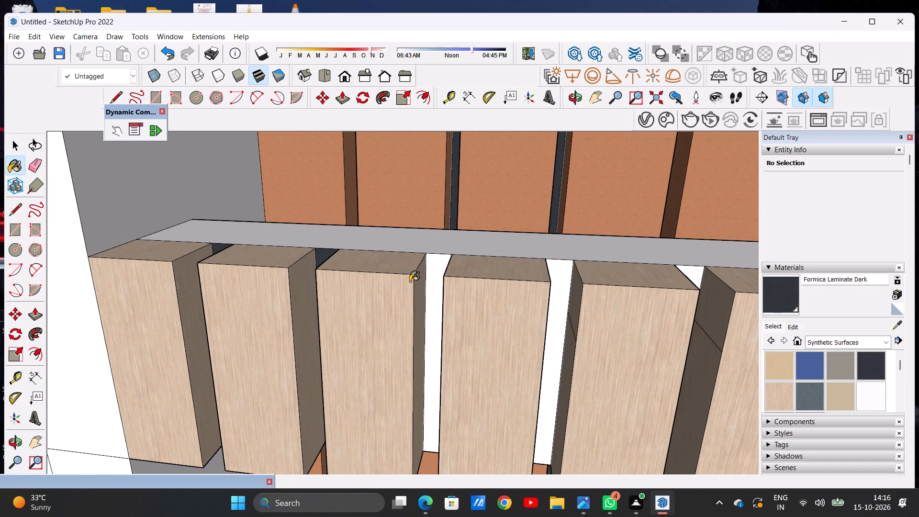
{"action": "left_click", "coordinate": [436, 266]}
{"action": "scroll", "coordinate": [349, 280], "scroll_direction": "down", "scroll_amount": 9}
{"action": "scroll", "coordinate": [549, 266], "scroll_direction": "up", "scroll_amount": 10}
{"action": "left_click", "coordinate": [541, 298]}
{"action": "left_click", "coordinate": [393, 294]}
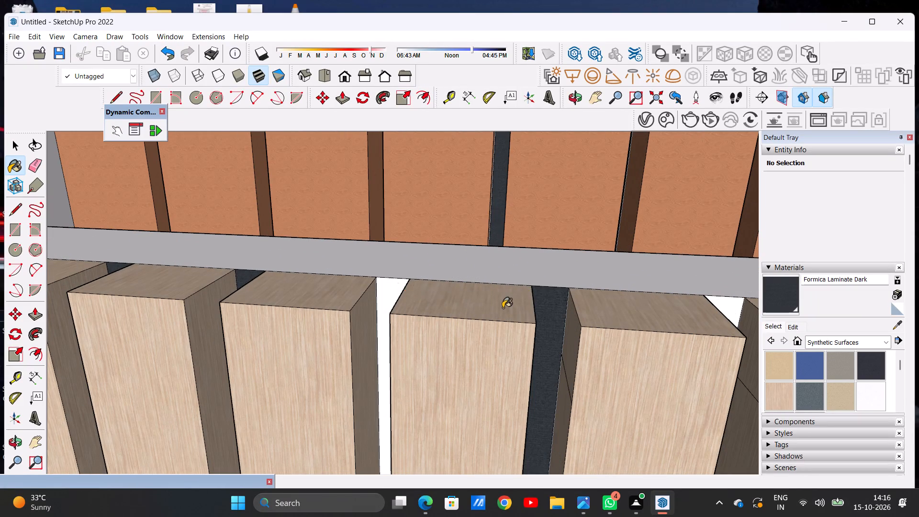
Paint the seventh, eighth and ninth gaps between the slats of the fifth short band with Formica Laminate Dark.
{"action": "scroll", "coordinate": [503, 307], "scroll_direction": "down", "scroll_amount": 8}
{"action": "middle_click_drag", "start_coordinate": [557, 314], "coordinate": [488, 300]}
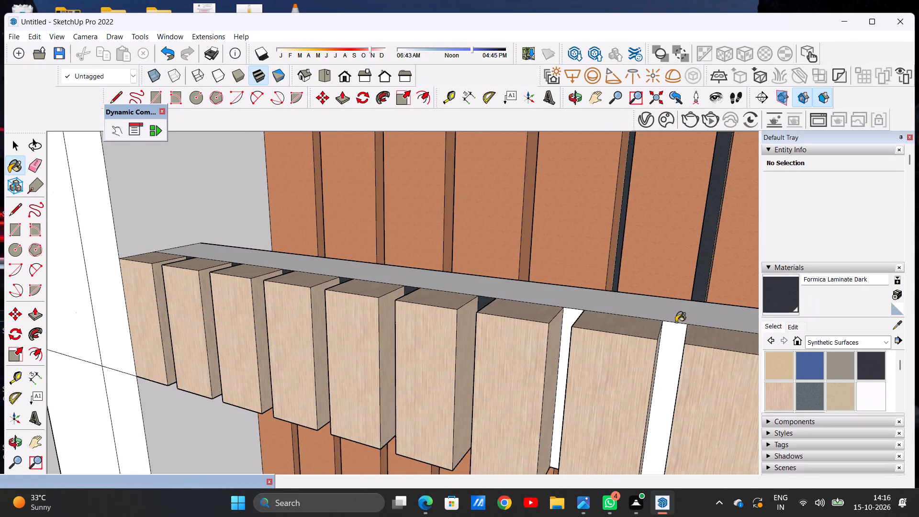
{"action": "scroll", "coordinate": [692, 326], "scroll_direction": "up", "scroll_amount": 4}
{"action": "left_click", "coordinate": [663, 333]}
{"action": "left_click", "coordinate": [520, 307]}
{"action": "scroll", "coordinate": [560, 301], "scroll_direction": "down", "scroll_amount": 3}
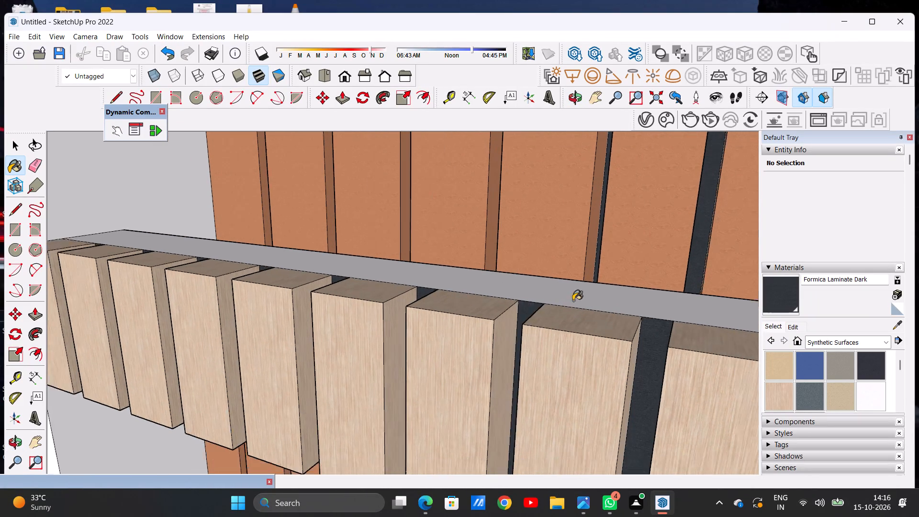
{"action": "scroll", "coordinate": [573, 301], "scroll_direction": "down", "scroll_amount": 12}
{"action": "scroll", "coordinate": [636, 303], "scroll_direction": "up", "scroll_amount": 16}
{"action": "left_click", "coordinate": [643, 315]}
{"action": "scroll", "coordinate": [500, 315], "scroll_direction": "down", "scroll_amount": 8}
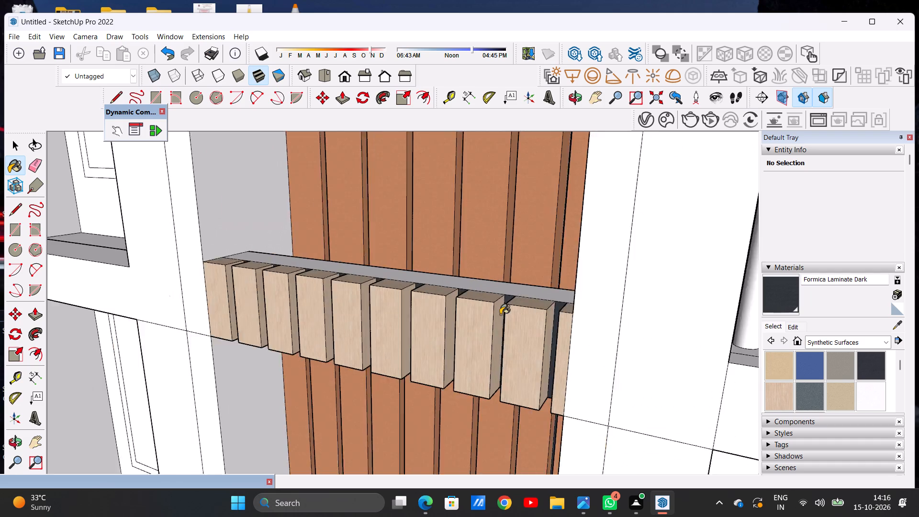
Examine the slat bands and central panels from several angles, up close and across the whole building facade.
{"action": "scroll", "coordinate": [500, 315], "scroll_direction": "down", "scroll_amount": 9}
{"action": "middle_click_drag", "start_coordinate": [345, 316], "coordinate": [465, 392]}
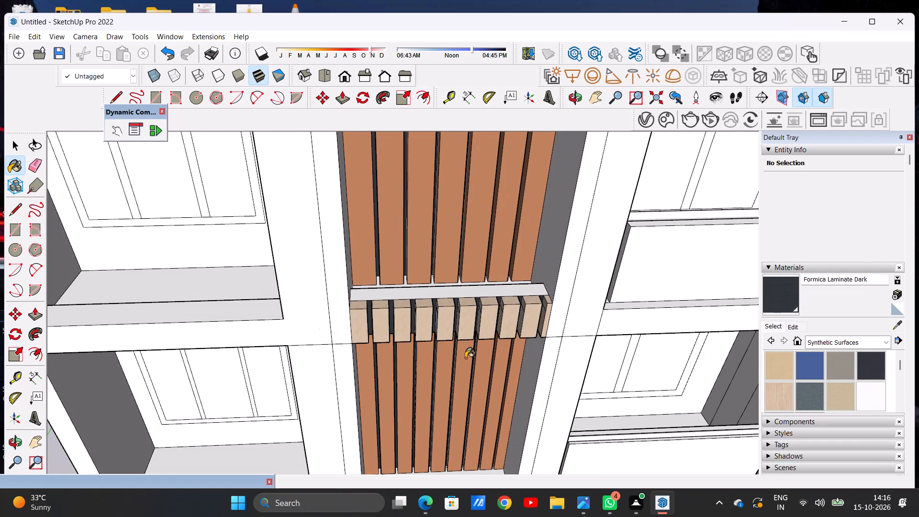
{"action": "scroll", "coordinate": [465, 358], "scroll_direction": "down", "scroll_amount": 12}
{"action": "middle_click_drag", "start_coordinate": [475, 361], "coordinate": [454, 242]}
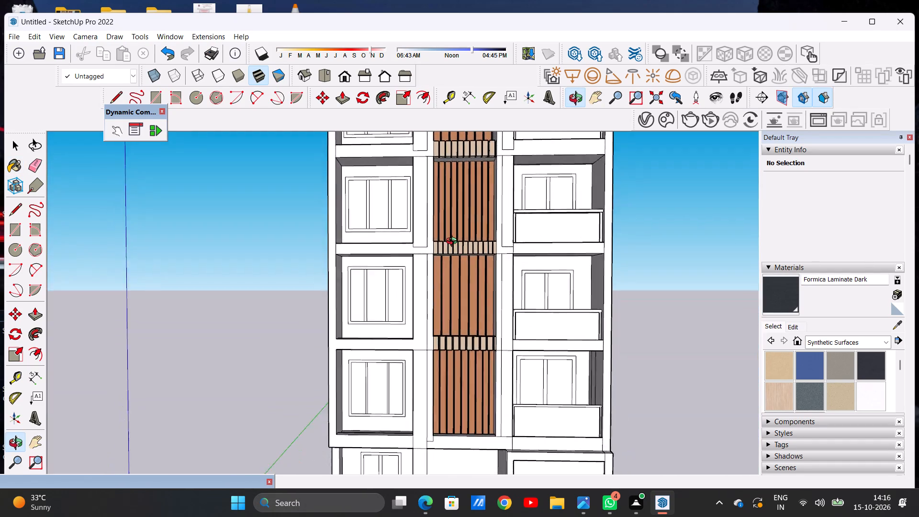
{"action": "middle_click_drag", "start_coordinate": [454, 242], "coordinate": [473, 125]}
{"action": "middle_click_drag", "start_coordinate": [495, 326], "coordinate": [482, 302]}
{"action": "scroll", "coordinate": [483, 369], "scroll_direction": "up", "scroll_amount": 18}
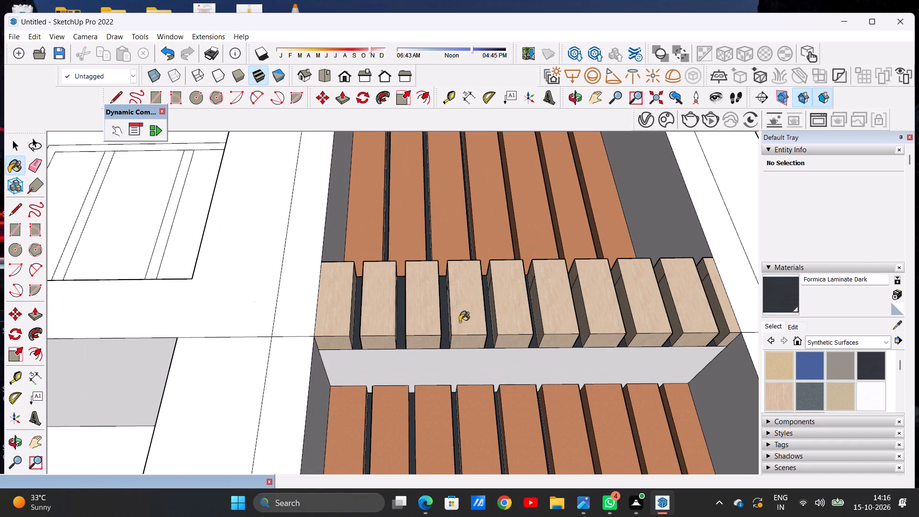
{"action": "key", "text": "space"}
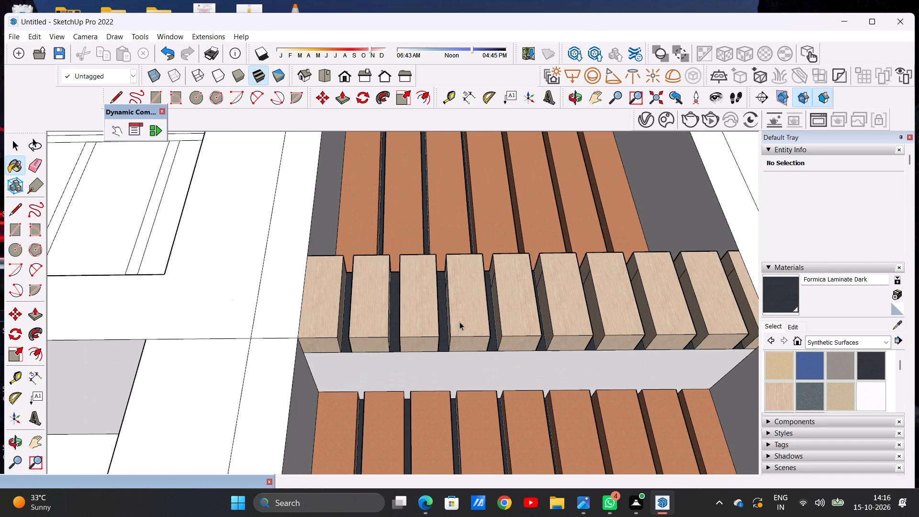
{"action": "scroll", "coordinate": [497, 346], "scroll_direction": "down", "scroll_amount": 15}
{"action": "scroll", "coordinate": [512, 326], "scroll_direction": "down", "scroll_amount": 7}
{"action": "middle_click_drag", "start_coordinate": [493, 316], "coordinate": [476, 416]}
{"action": "scroll", "coordinate": [505, 399], "scroll_direction": "down", "scroll_amount": 7}
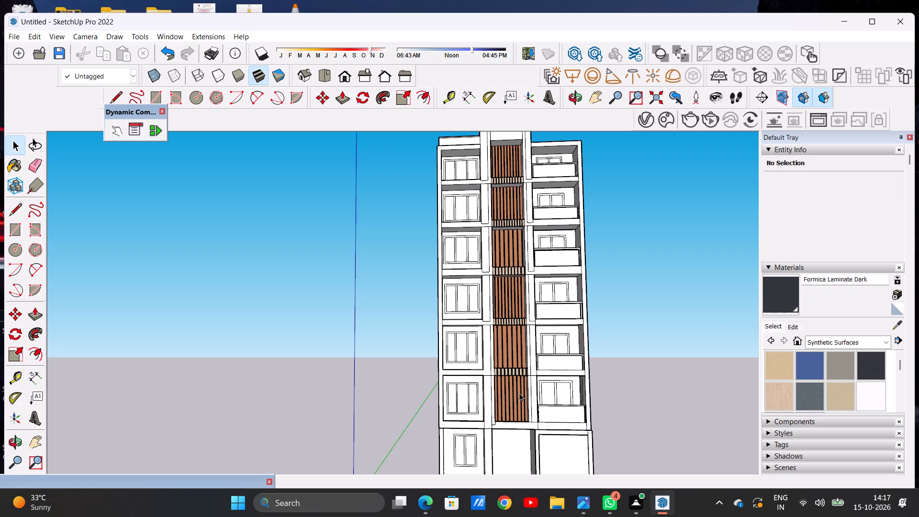
{"action": "scroll", "coordinate": [547, 258], "scroll_direction": "down", "scroll_amount": 3}
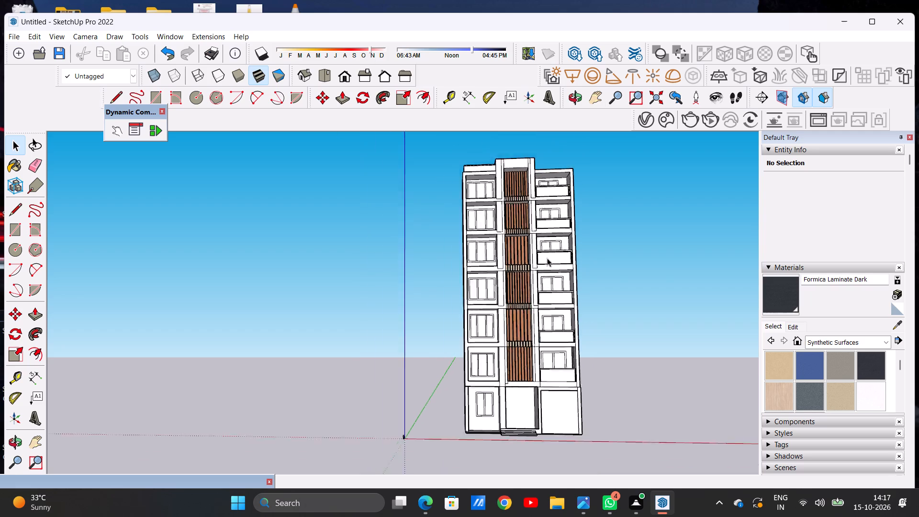
{"action": "scroll", "coordinate": [547, 258], "scroll_direction": "down", "scroll_amount": 3}
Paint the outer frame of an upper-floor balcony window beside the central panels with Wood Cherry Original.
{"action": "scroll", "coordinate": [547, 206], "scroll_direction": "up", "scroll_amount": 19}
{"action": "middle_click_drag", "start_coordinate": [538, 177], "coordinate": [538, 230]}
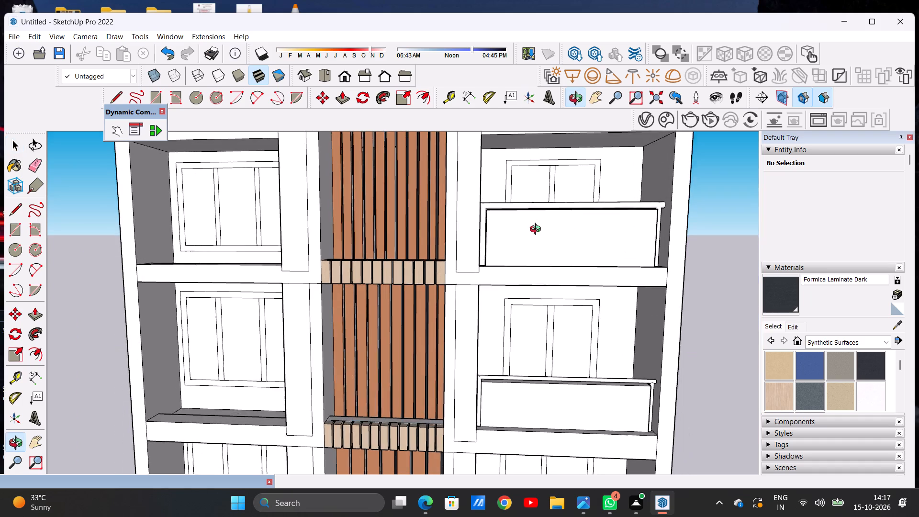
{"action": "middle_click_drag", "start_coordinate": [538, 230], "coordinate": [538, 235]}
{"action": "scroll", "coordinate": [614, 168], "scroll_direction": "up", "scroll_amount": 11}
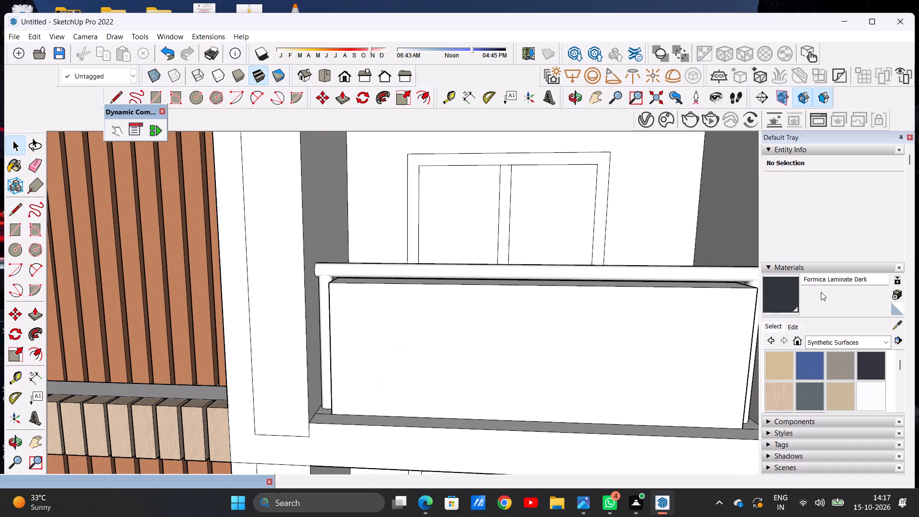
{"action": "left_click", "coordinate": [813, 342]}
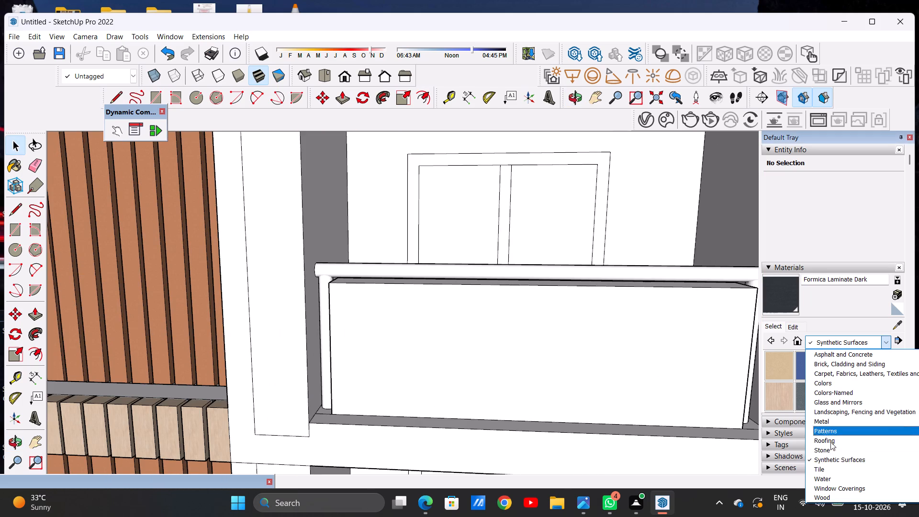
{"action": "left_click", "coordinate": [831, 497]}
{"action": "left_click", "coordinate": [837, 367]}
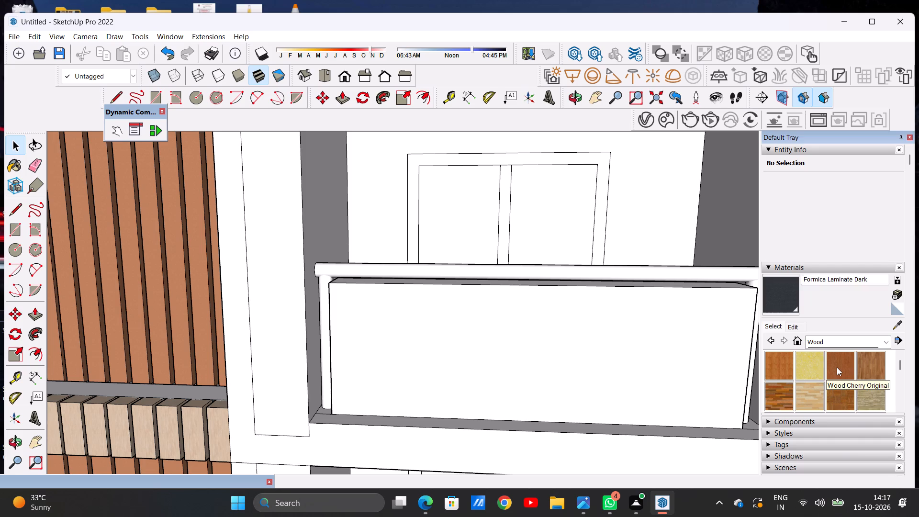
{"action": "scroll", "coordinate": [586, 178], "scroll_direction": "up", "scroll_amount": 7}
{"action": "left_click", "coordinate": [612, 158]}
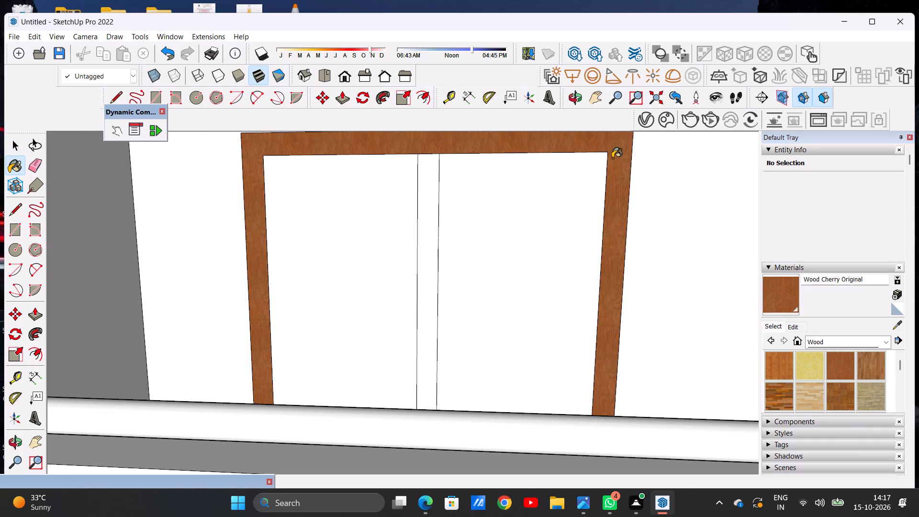
Paint the outer frame and middle bar of that balcony window with Wood Veneer 01.
{"action": "scroll", "coordinate": [856, 371], "scroll_direction": "down", "scroll_amount": 1}
{"action": "left_click", "coordinate": [837, 370]}
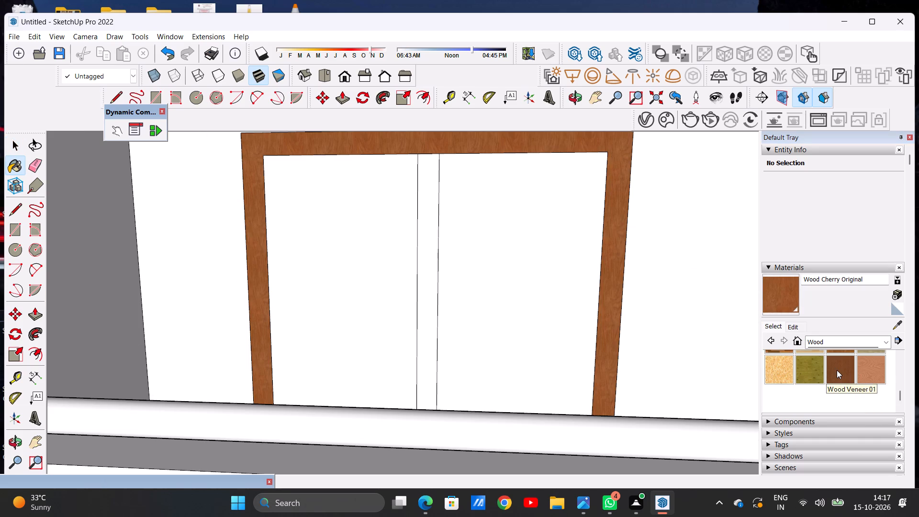
{"action": "left_click", "coordinate": [621, 265]}
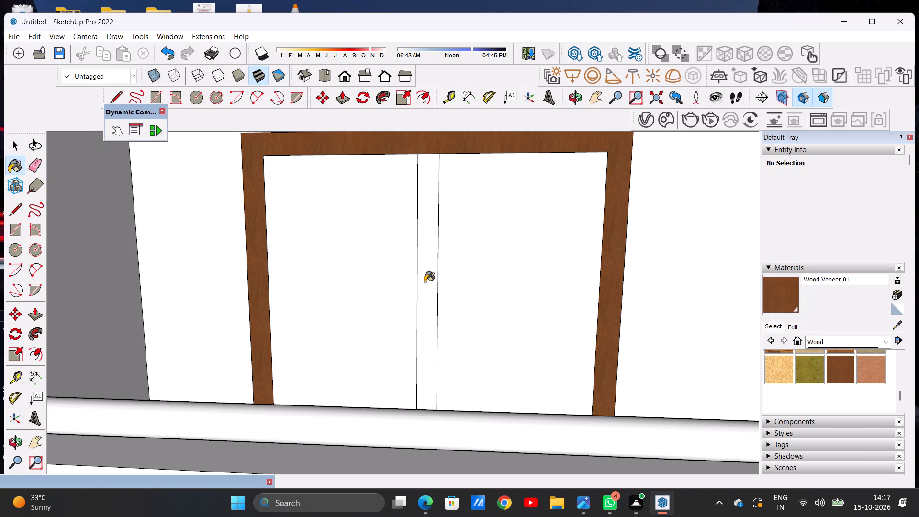
{"action": "left_click", "coordinate": [426, 283]}
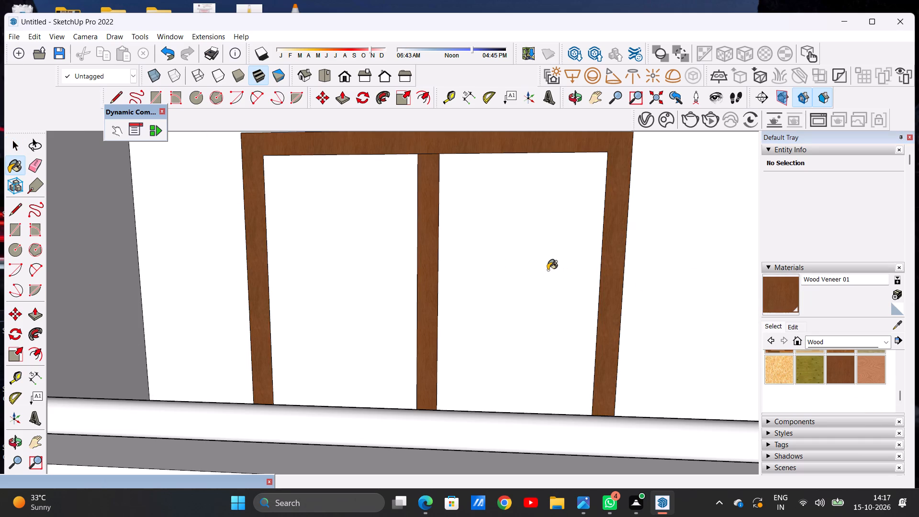
{"action": "scroll", "coordinate": [562, 287], "scroll_direction": "down", "scroll_amount": 20}
{"action": "scroll", "coordinate": [562, 287], "scroll_direction": "down", "scroll_amount": 5}
{"action": "scroll", "coordinate": [568, 354], "scroll_direction": "up", "scroll_amount": 8}
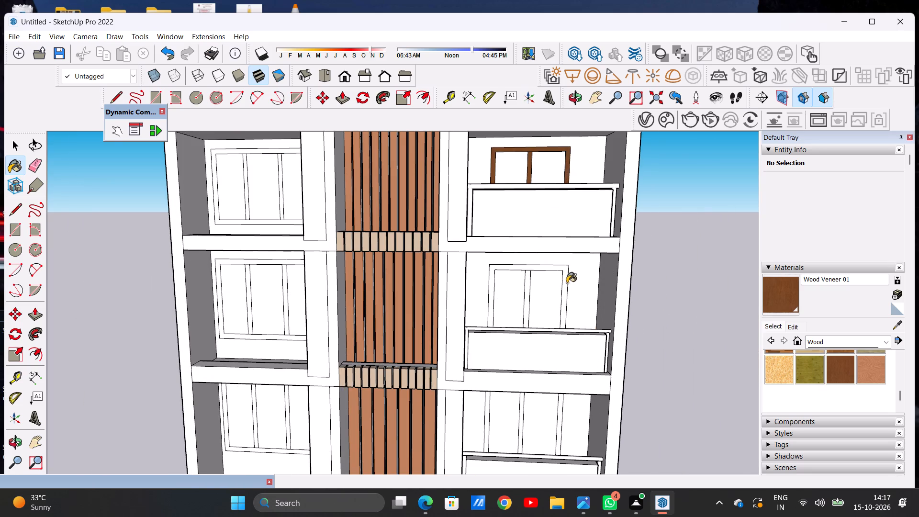
Paint the outer frame and middle bar of the second balcony window from the top with Wood Veneer 01.
{"action": "scroll", "coordinate": [566, 278], "scroll_direction": "up", "scroll_amount": 13}
{"action": "left_click", "coordinate": [560, 252]}
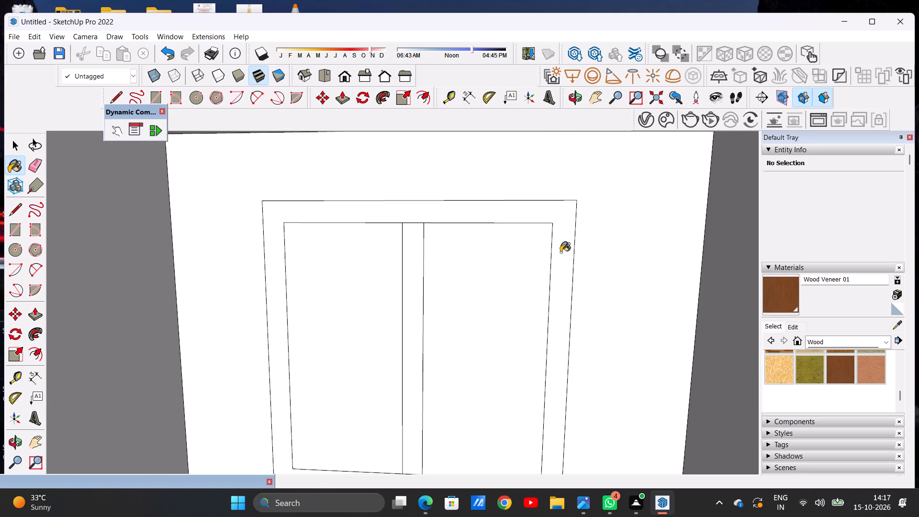
{"action": "left_click", "coordinate": [409, 316]}
Paint the outer frame and middle bar of the third balcony window from the top with Wood Veneer 01.
{"action": "scroll", "coordinate": [573, 330], "scroll_direction": "down", "scroll_amount": 9}
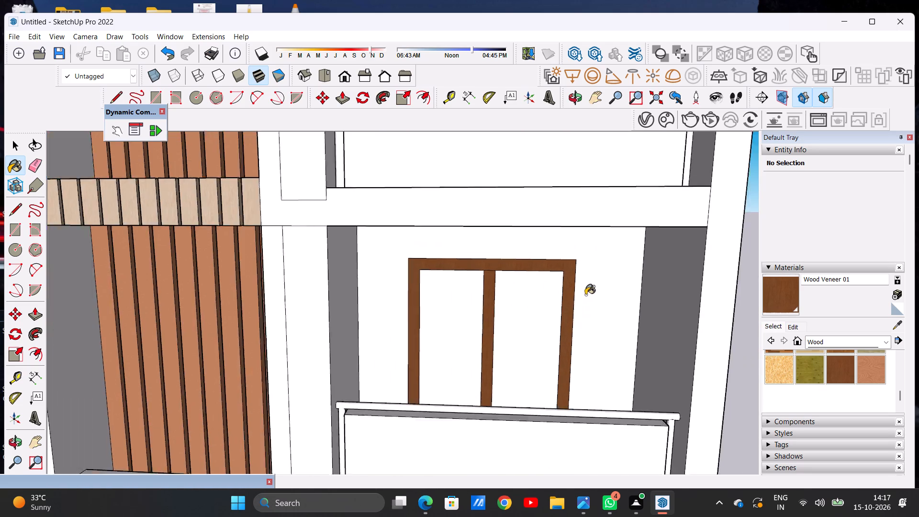
{"action": "scroll", "coordinate": [585, 295], "scroll_direction": "down", "scroll_amount": 14}
{"action": "scroll", "coordinate": [537, 395], "scroll_direction": "up", "scroll_amount": 7}
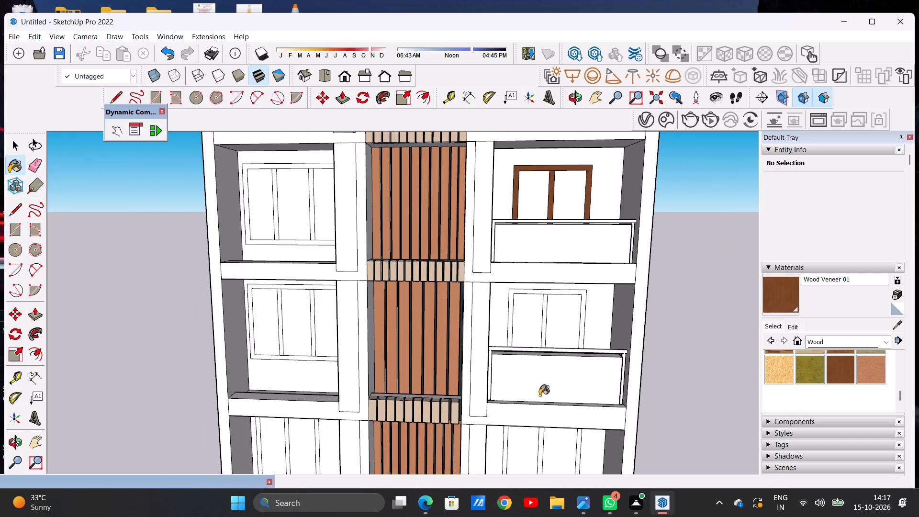
{"action": "middle_click_drag", "start_coordinate": [560, 380], "coordinate": [582, 339]}
{"action": "scroll", "coordinate": [571, 295], "scroll_direction": "up", "scroll_amount": 12}
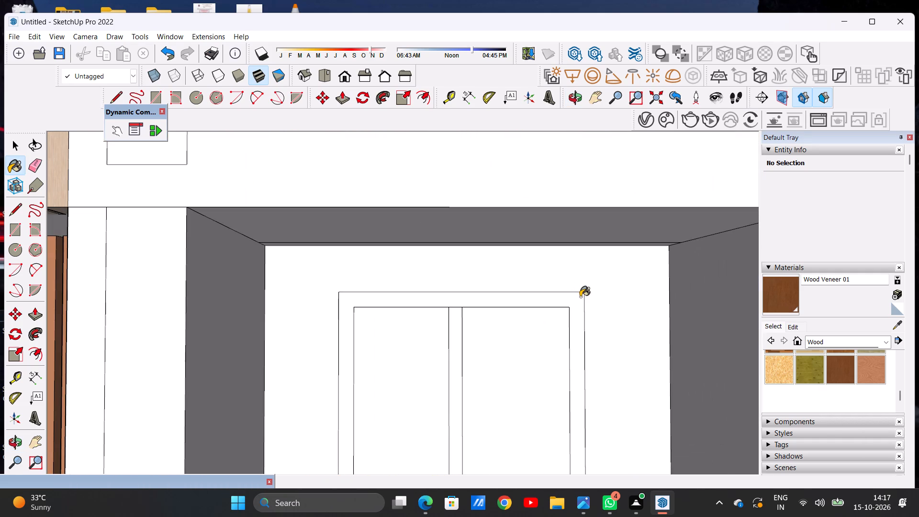
{"action": "left_click", "coordinate": [577, 305]}
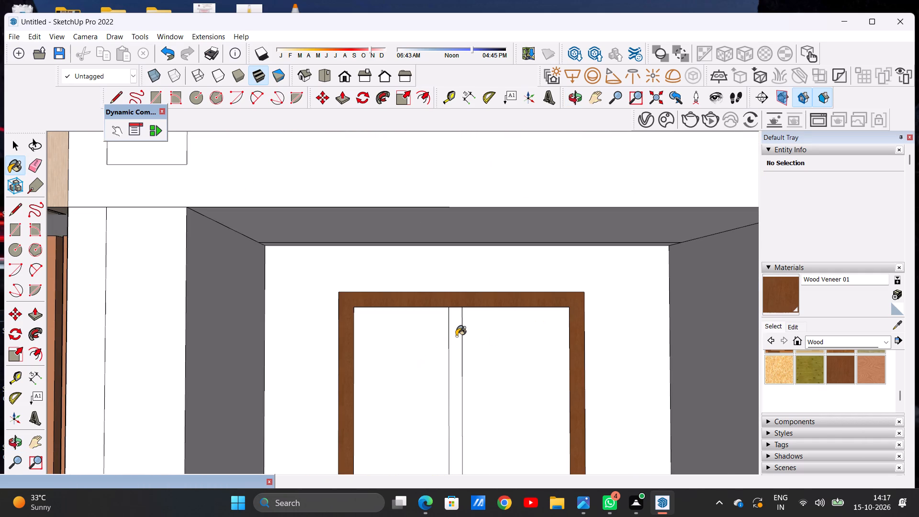
{"action": "left_click", "coordinate": [456, 336]}
Paint the outer frame and middle bar of the fourth balcony window from the top with Wood Veneer 01.
{"action": "scroll", "coordinate": [495, 398], "scroll_direction": "down", "scroll_amount": 5}
{"action": "scroll", "coordinate": [518, 348], "scroll_direction": "down", "scroll_amount": 15}
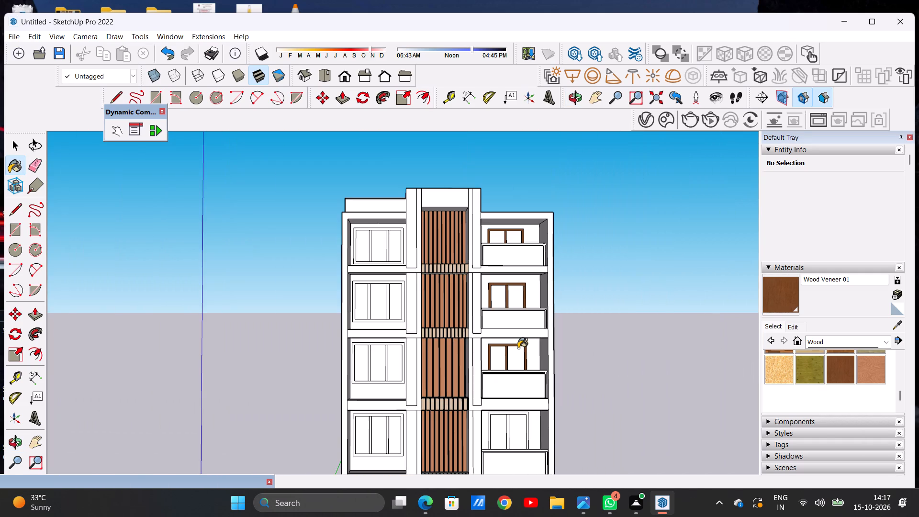
{"action": "scroll", "coordinate": [519, 364], "scroll_direction": "down", "scroll_amount": 2}
{"action": "scroll", "coordinate": [518, 458], "scroll_direction": "up", "scroll_amount": 5}
{"action": "scroll", "coordinate": [512, 436], "scroll_direction": "down", "scroll_amount": 1}
{"action": "scroll", "coordinate": [512, 436], "scroll_direction": "up", "scroll_amount": 6}
{"action": "scroll", "coordinate": [545, 370], "scroll_direction": "up", "scroll_amount": 3}
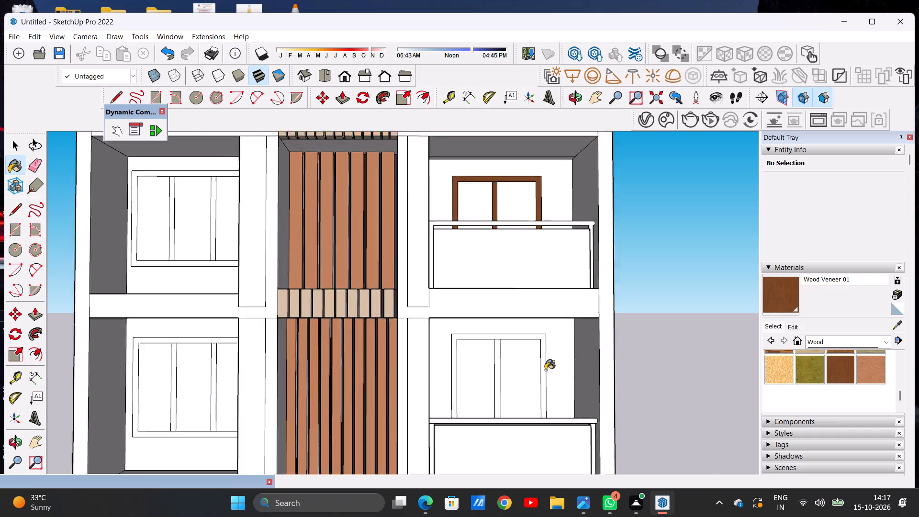
{"action": "scroll", "coordinate": [545, 370], "scroll_direction": "up", "scroll_amount": 5}
{"action": "middle_click_drag", "start_coordinate": [532, 372], "coordinate": [529, 443]}
{"action": "scroll", "coordinate": [532, 419], "scroll_direction": "up", "scroll_amount": 6}
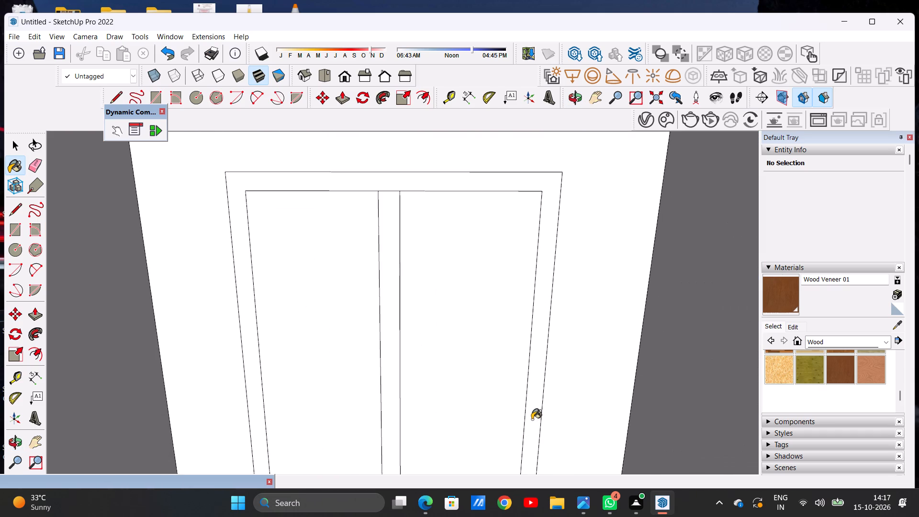
{"action": "left_click", "coordinate": [532, 419]}
{"action": "left_click", "coordinate": [370, 389]}
Paint the outer frame and middle bar of the fifth balcony window from the top with Wood Veneer 01.
{"action": "scroll", "coordinate": [509, 390], "scroll_direction": "down", "scroll_amount": 13}
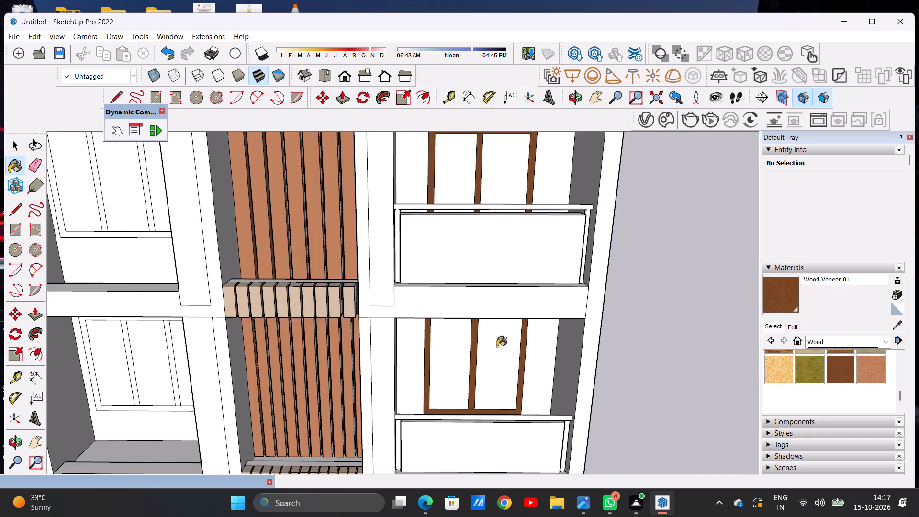
{"action": "scroll", "coordinate": [497, 347], "scroll_direction": "down", "scroll_amount": 11}
{"action": "scroll", "coordinate": [505, 447], "scroll_direction": "up", "scroll_amount": 10}
{"action": "scroll", "coordinate": [475, 408], "scroll_direction": "up", "scroll_amount": 3}
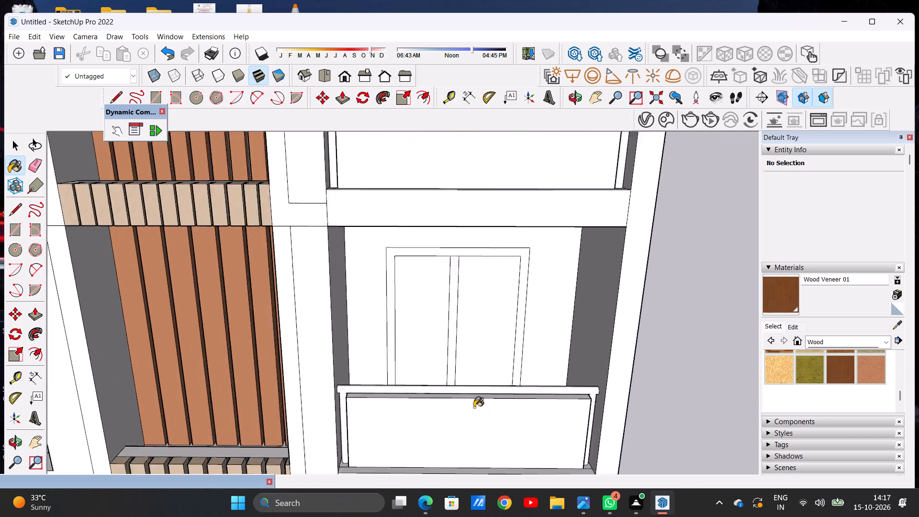
{"action": "scroll", "coordinate": [474, 407], "scroll_direction": "up", "scroll_amount": 11}
{"action": "middle_click_drag", "start_coordinate": [466, 340], "coordinate": [458, 379]}
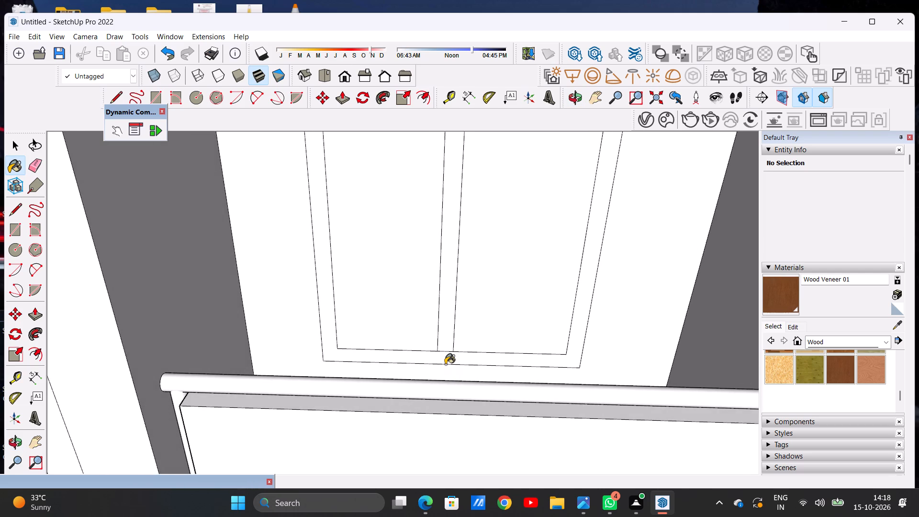
{"action": "scroll", "coordinate": [445, 364], "scroll_direction": "up", "scroll_amount": 5}
{"action": "left_click", "coordinate": [445, 357]}
{"action": "left_click", "coordinate": [446, 336]}
Paint the outer frame and middle bar of the lowest balcony window with Wood Veneer 01.
{"action": "scroll", "coordinate": [493, 358], "scroll_direction": "down", "scroll_amount": 5}
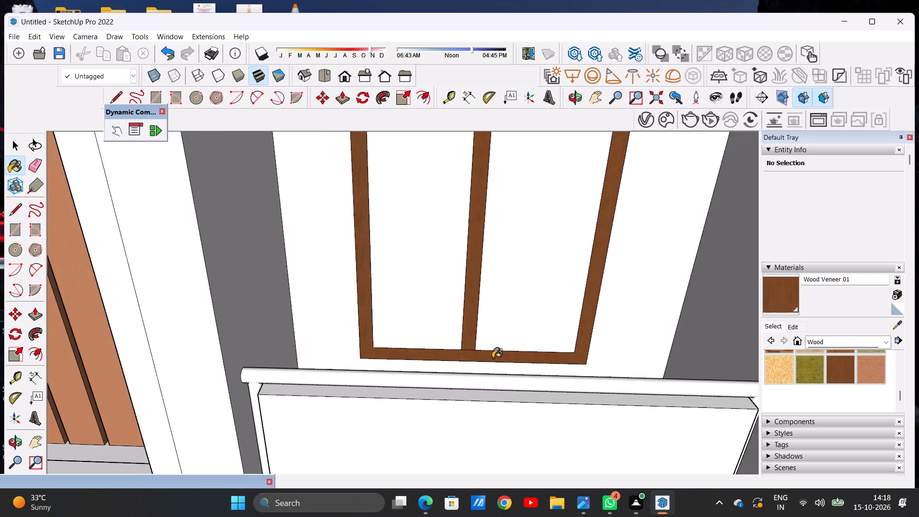
{"action": "scroll", "coordinate": [493, 358], "scroll_direction": "down", "scroll_amount": 19}
{"action": "scroll", "coordinate": [487, 412], "scroll_direction": "up", "scroll_amount": 8}
{"action": "scroll", "coordinate": [517, 367], "scroll_direction": "up", "scroll_amount": 4}
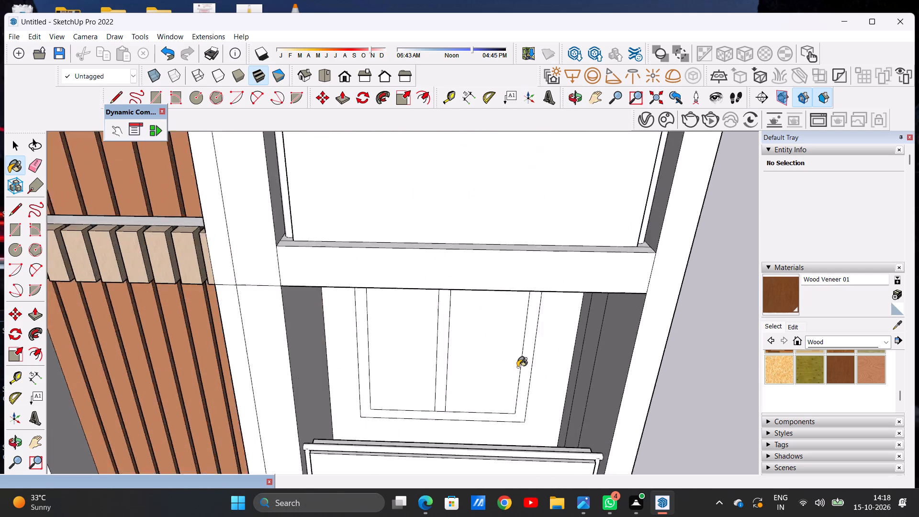
{"action": "scroll", "coordinate": [517, 367], "scroll_direction": "up", "scroll_amount": 3}
{"action": "middle_click_drag", "start_coordinate": [512, 385], "coordinate": [509, 348]}
{"action": "scroll", "coordinate": [563, 287], "scroll_direction": "up", "scroll_amount": 3}
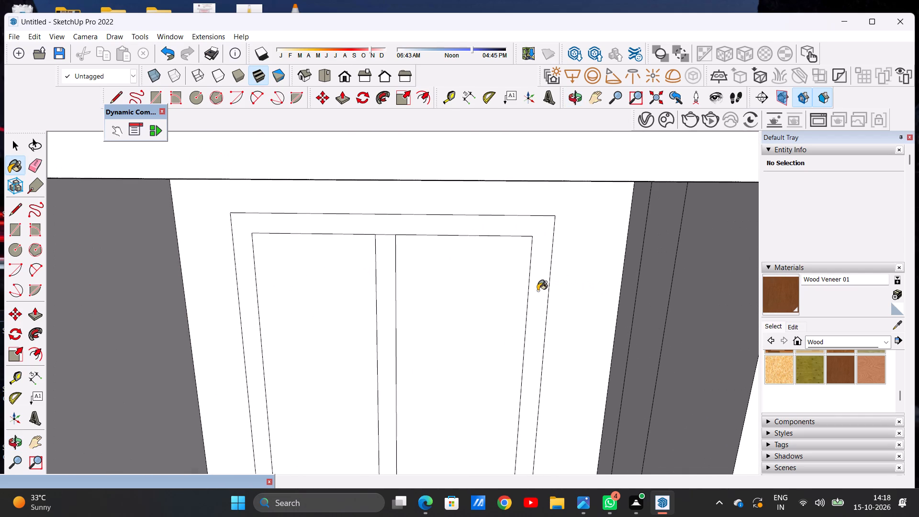
{"action": "left_click", "coordinate": [541, 292]}
{"action": "left_click", "coordinate": [366, 346]}
Paint the outer frame and both bars of the top-floor three-pane window across the slat panels with Wood Veneer 01.
{"action": "scroll", "coordinate": [491, 343], "scroll_direction": "down", "scroll_amount": 2}
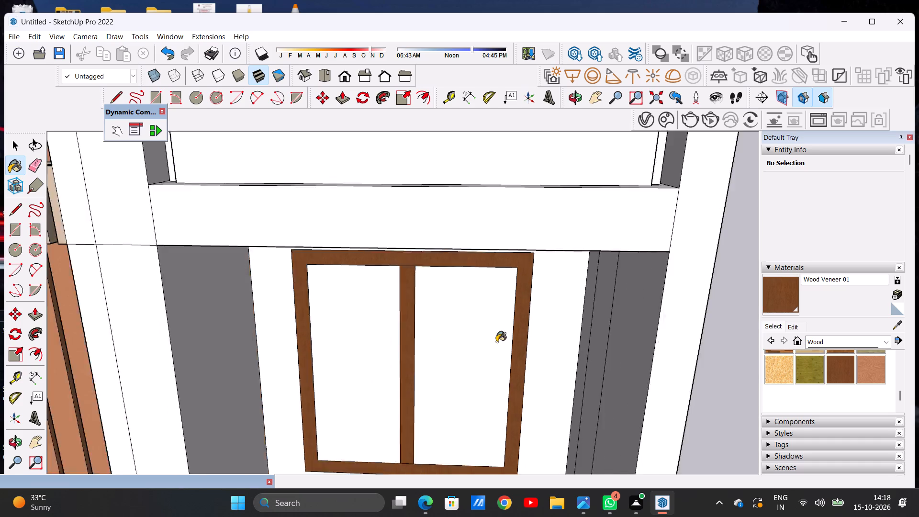
{"action": "scroll", "coordinate": [496, 342], "scroll_direction": "down", "scroll_amount": 20}
{"action": "scroll", "coordinate": [496, 342], "scroll_direction": "down", "scroll_amount": 5}
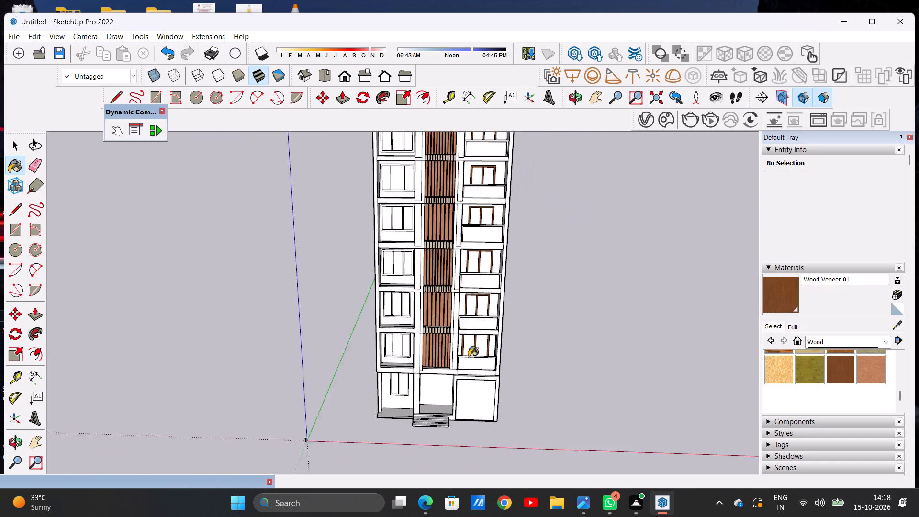
{"action": "scroll", "coordinate": [469, 357], "scroll_direction": "down", "scroll_amount": 3}
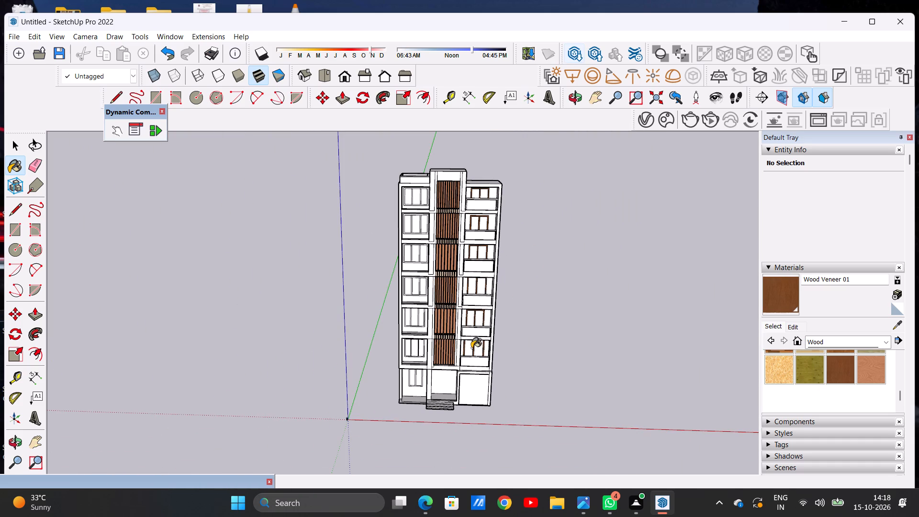
{"action": "scroll", "coordinate": [415, 197], "scroll_direction": "up", "scroll_amount": 8}
{"action": "scroll", "coordinate": [421, 197], "scroll_direction": "up", "scroll_amount": 13}
{"action": "scroll", "coordinate": [482, 157], "scroll_direction": "up", "scroll_amount": 7}
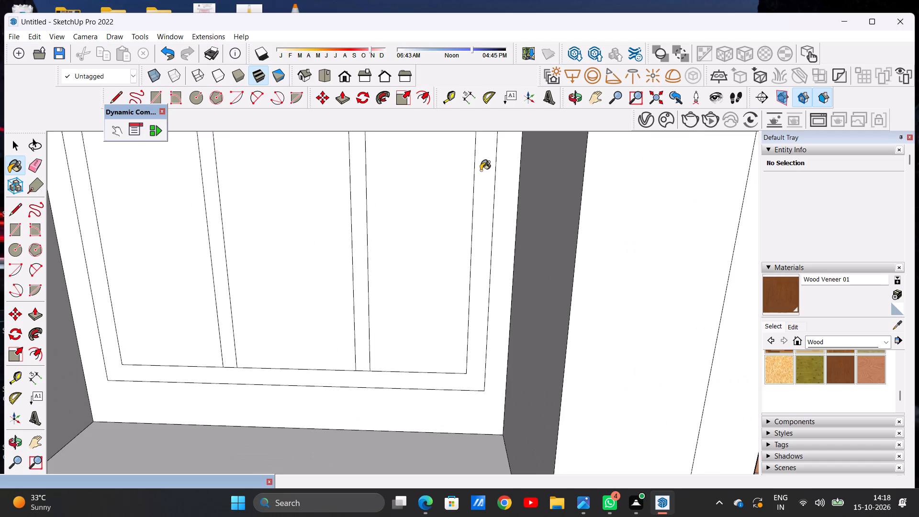
{"action": "scroll", "coordinate": [466, 238], "scroll_direction": "down", "scroll_amount": 8}
{"action": "scroll", "coordinate": [476, 179], "scroll_direction": "up", "scroll_amount": 6}
{"action": "left_click", "coordinate": [476, 179]}
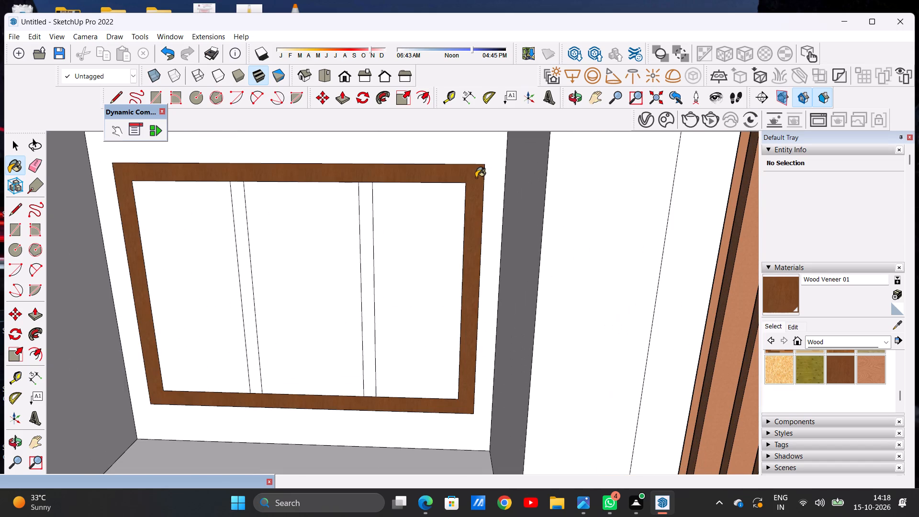
{"action": "left_click", "coordinate": [364, 193]}
{"action": "left_click", "coordinate": [240, 202]}
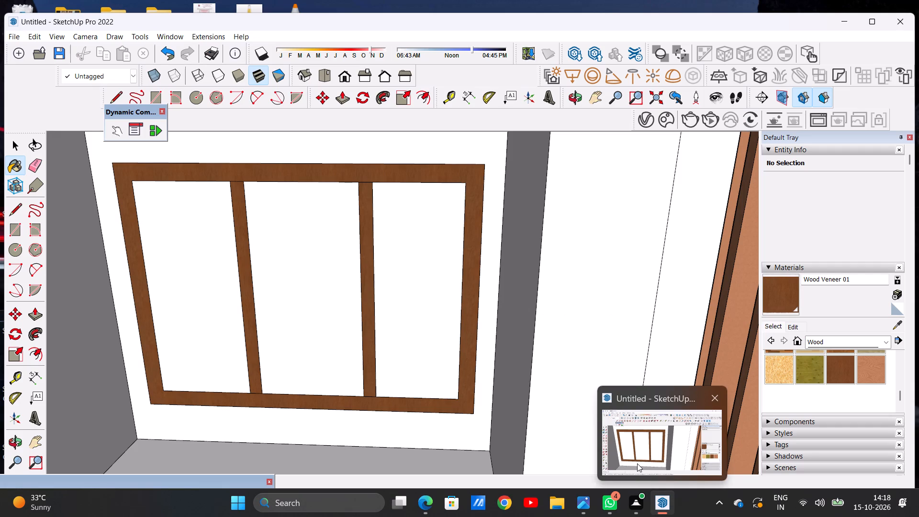
{"action": "left_click", "coordinate": [637, 463]}
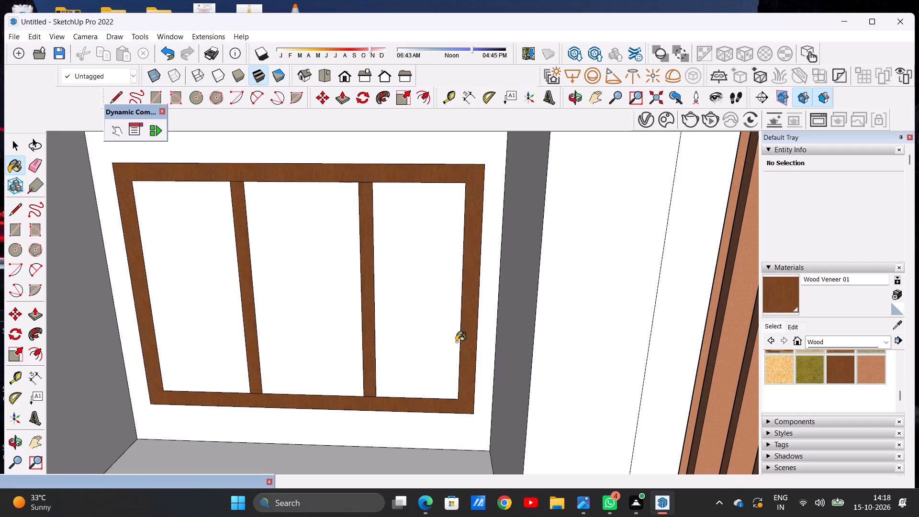
Paint the outer frame and both bars of the second three-pane window from the top with Wood Veneer 01.
{"action": "scroll", "coordinate": [430, 322], "scroll_direction": "down", "scroll_amount": 6}
{"action": "scroll", "coordinate": [465, 281], "scroll_direction": "down", "scroll_amount": 8}
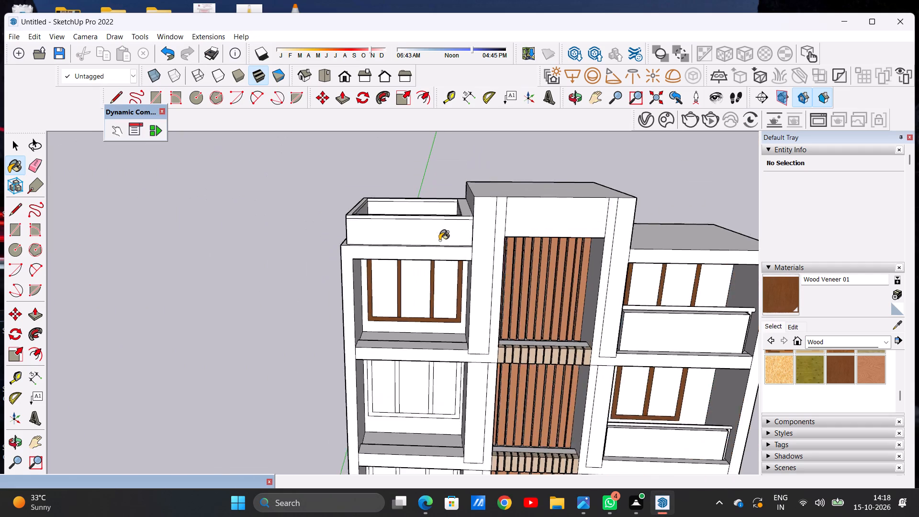
{"action": "scroll", "coordinate": [439, 240], "scroll_direction": "down", "scroll_amount": 5}
{"action": "scroll", "coordinate": [426, 353], "scroll_direction": "up", "scroll_amount": 7}
{"action": "scroll", "coordinate": [459, 312], "scroll_direction": "up", "scroll_amount": 8}
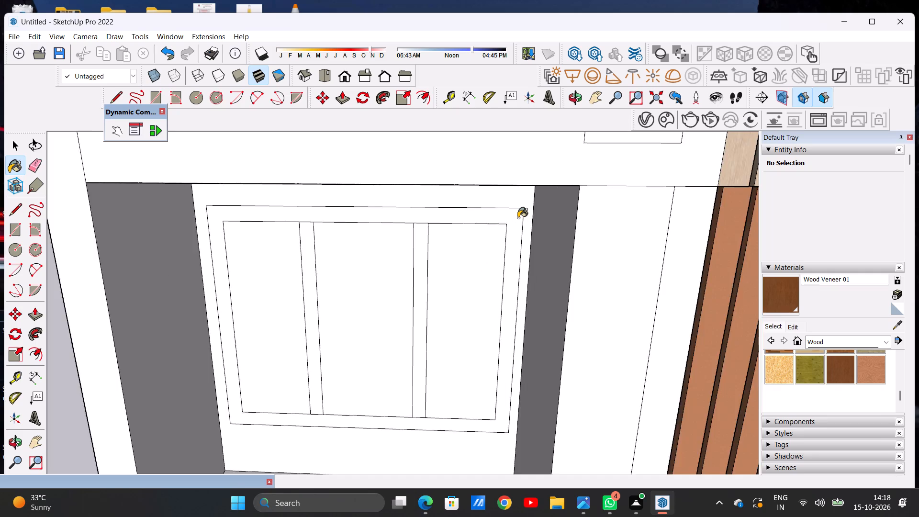
{"action": "scroll", "coordinate": [518, 218], "scroll_direction": "up", "scroll_amount": 5}
{"action": "left_click", "coordinate": [512, 220]}
{"action": "left_click", "coordinate": [357, 260]}
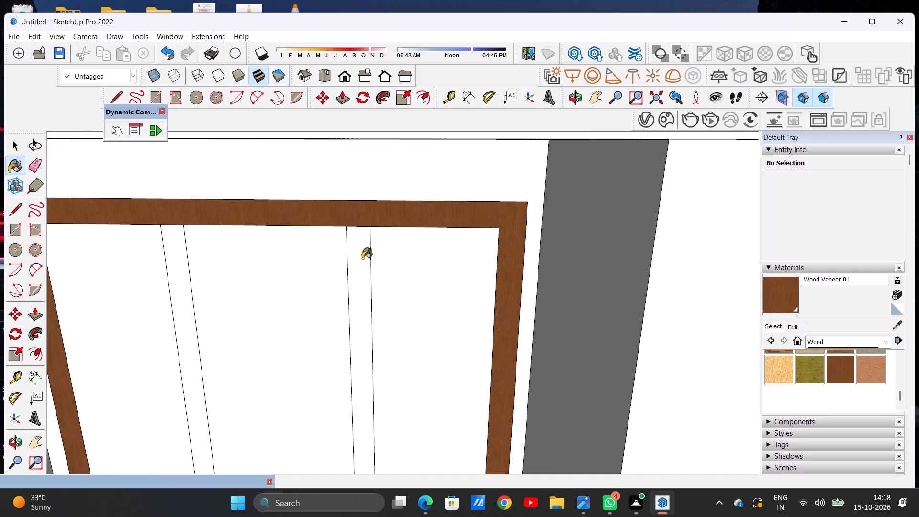
{"action": "scroll", "coordinate": [442, 249], "scroll_direction": "down", "scroll_amount": 6}
{"action": "scroll", "coordinate": [292, 267], "scroll_direction": "up", "scroll_amount": 7}
{"action": "left_click", "coordinate": [296, 256]}
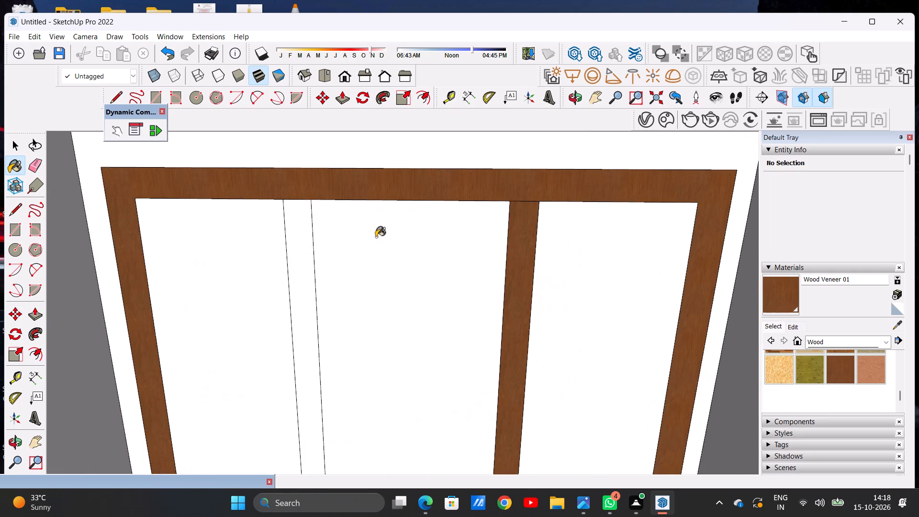
Paint the outer frame and both bars of the third three-pane window from the top with Wood Veneer 01.
{"action": "scroll", "coordinate": [434, 228], "scroll_direction": "down", "scroll_amount": 17}
{"action": "scroll", "coordinate": [438, 434], "scroll_direction": "up", "scroll_amount": 8}
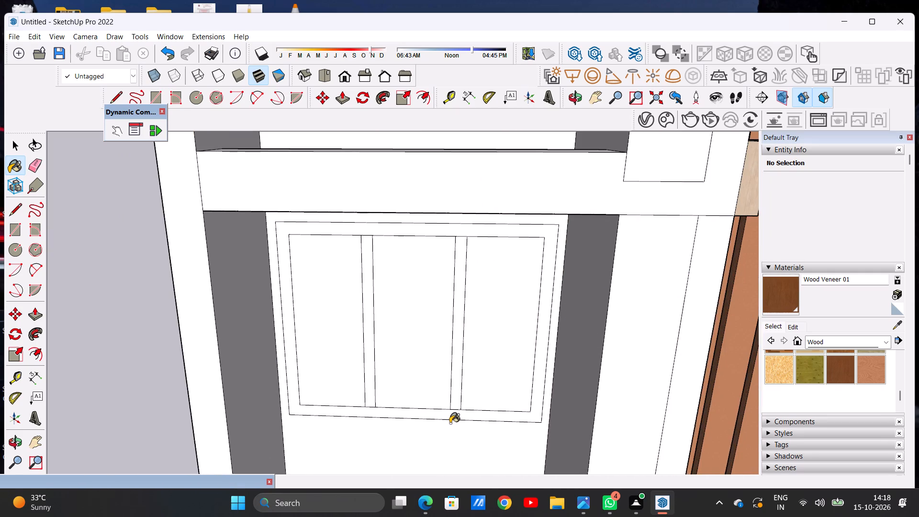
{"action": "scroll", "coordinate": [450, 423], "scroll_direction": "up", "scroll_amount": 7}
{"action": "left_click", "coordinate": [462, 405]}
{"action": "left_click", "coordinate": [462, 383]}
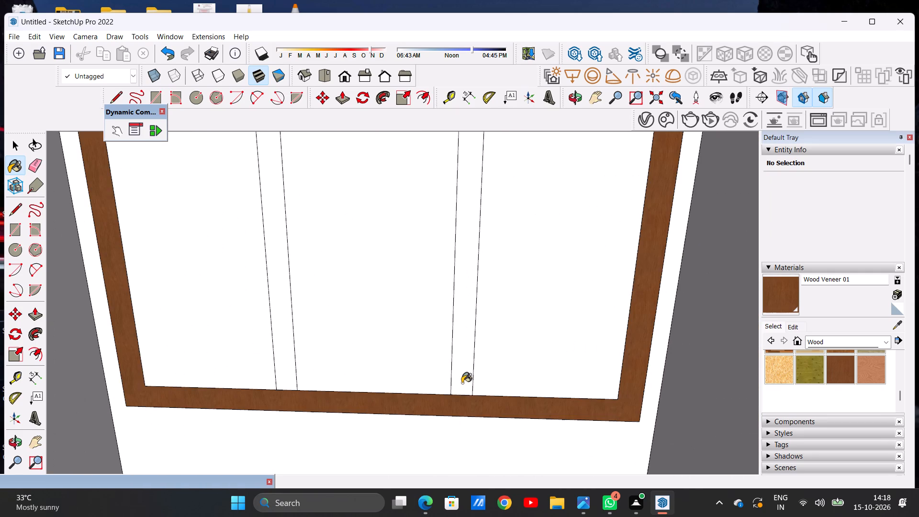
{"action": "left_click", "coordinate": [282, 356]}
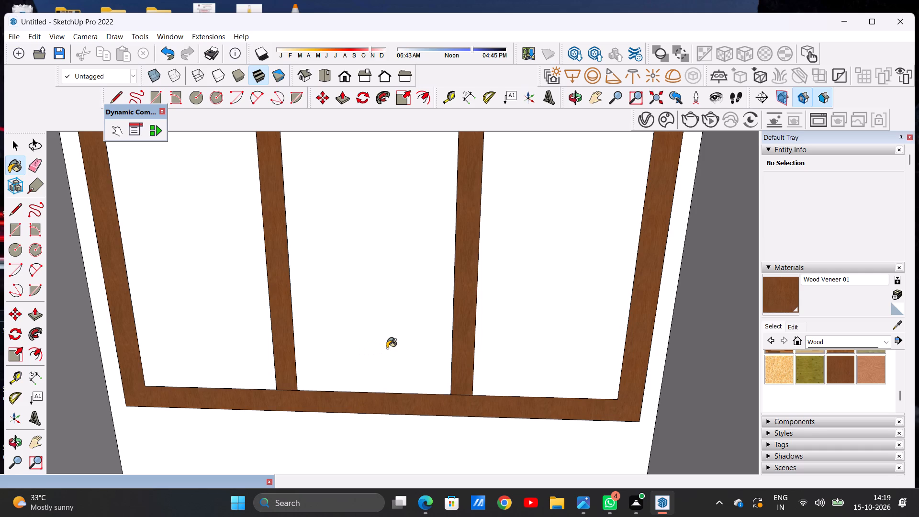
Paint the outer frame and both bars of the fourth three-pane window from the top with Wood Veneer 01.
{"action": "scroll", "coordinate": [301, 302], "scroll_direction": "down", "scroll_amount": 8}
{"action": "scroll", "coordinate": [387, 241], "scroll_direction": "down", "scroll_amount": 14}
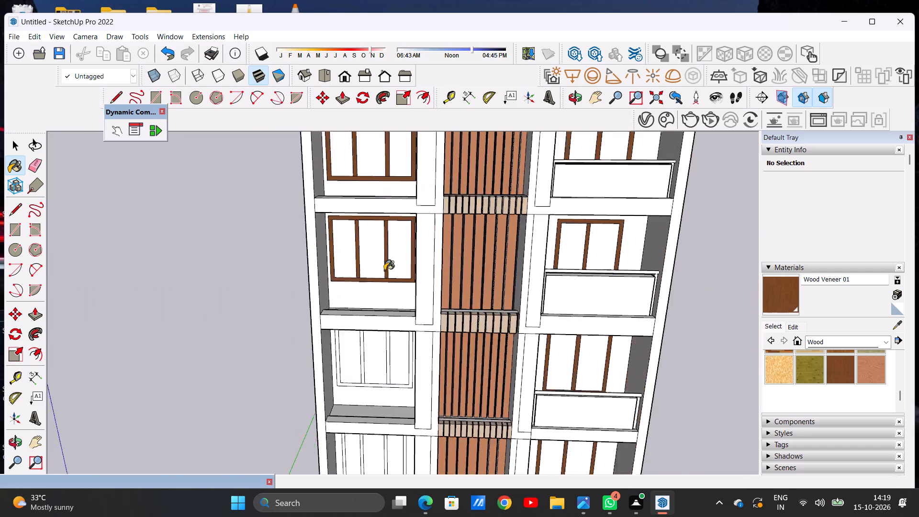
{"action": "scroll", "coordinate": [384, 270], "scroll_direction": "down", "scroll_amount": 5}
{"action": "scroll", "coordinate": [369, 328], "scroll_direction": "up", "scroll_amount": 7}
{"action": "scroll", "coordinate": [395, 304], "scroll_direction": "down", "scroll_amount": 1}
{"action": "scroll", "coordinate": [395, 304], "scroll_direction": "up", "scroll_amount": 5}
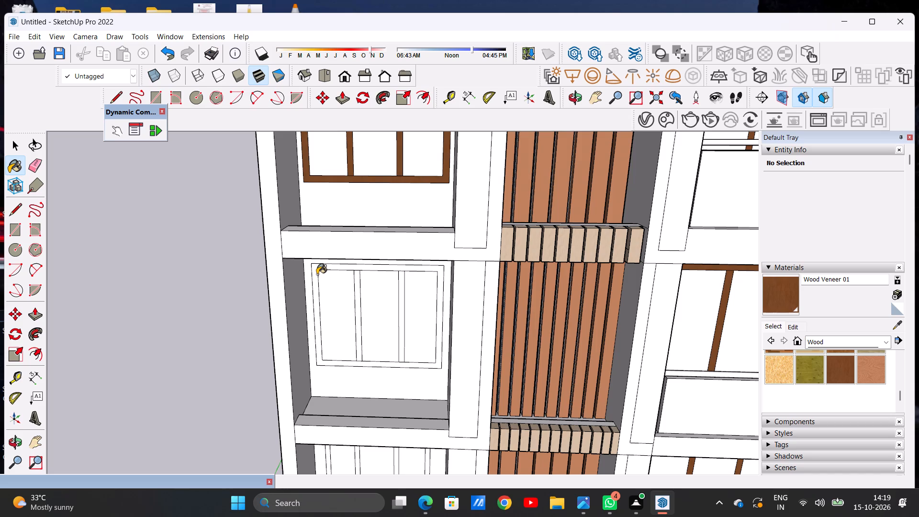
{"action": "scroll", "coordinate": [319, 270], "scroll_direction": "up", "scroll_amount": 11}
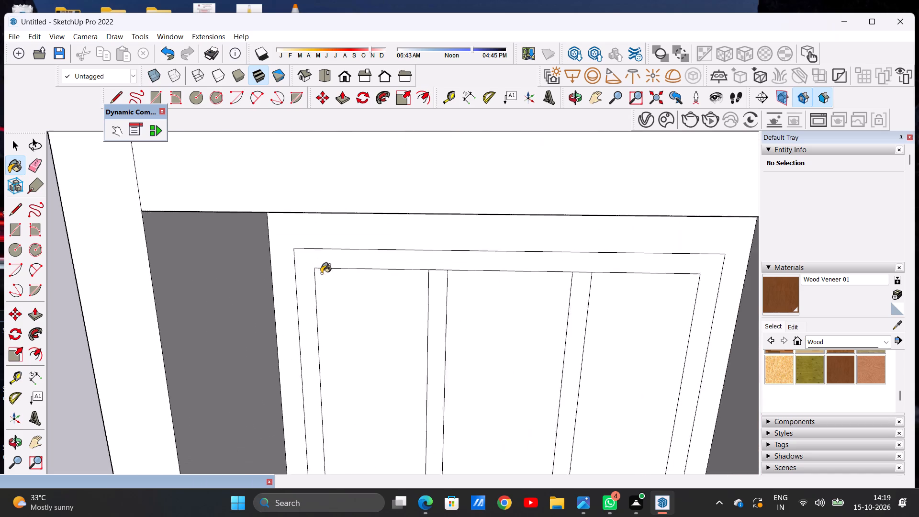
{"action": "scroll", "coordinate": [321, 273], "scroll_direction": "up", "scroll_amount": 4}
{"action": "left_click", "coordinate": [300, 261]}
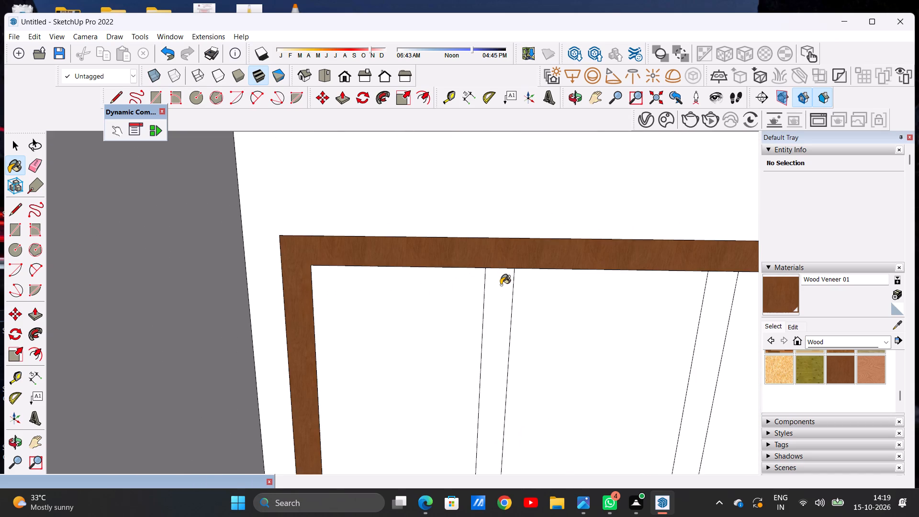
{"action": "left_click", "coordinate": [501, 285]}
{"action": "scroll", "coordinate": [291, 236], "scroll_direction": "down", "scroll_amount": 13}
{"action": "scroll", "coordinate": [457, 267], "scroll_direction": "up", "scroll_amount": 12}
{"action": "left_click", "coordinate": [480, 254]}
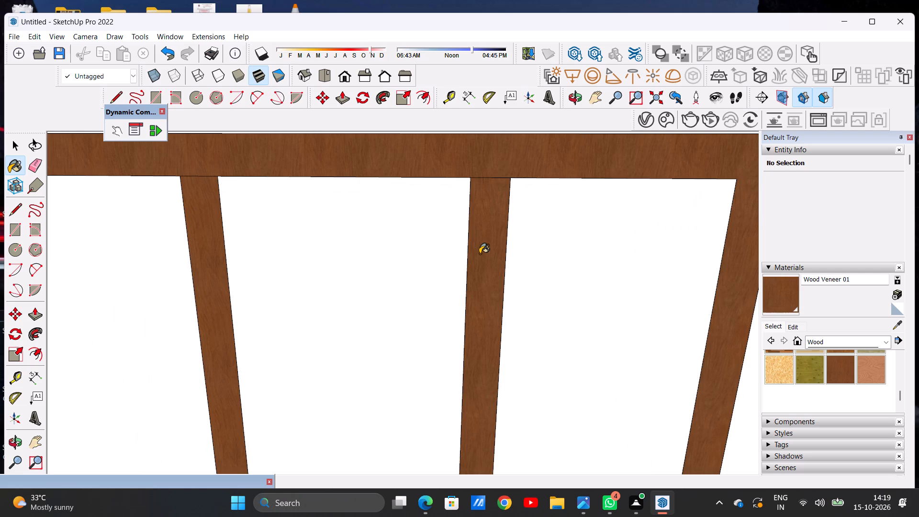
Paint the outer frame and both bars of the fifth three-pane window from the top with Wood Veneer 01.
{"action": "scroll", "coordinate": [480, 249], "scroll_direction": "down", "scroll_amount": 20}
{"action": "scroll", "coordinate": [480, 249], "scroll_direction": "down", "scroll_amount": 1}
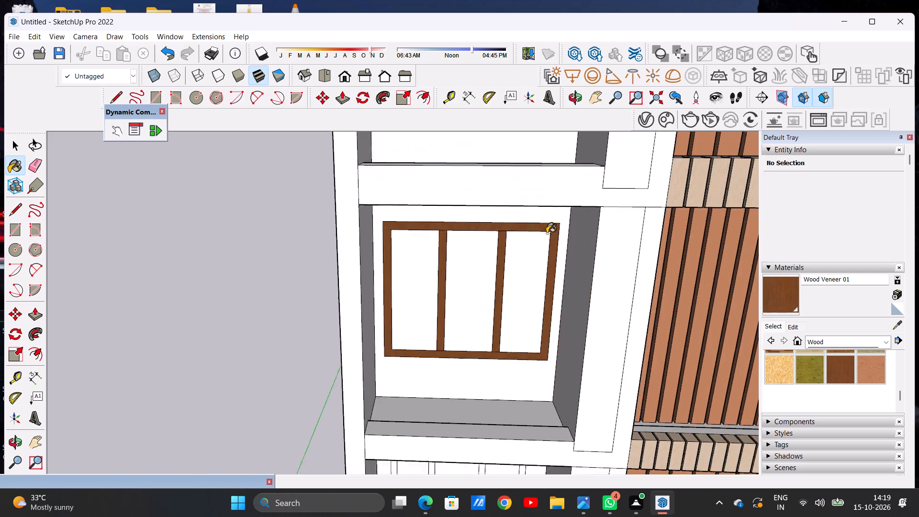
{"action": "scroll", "coordinate": [547, 233], "scroll_direction": "down", "scroll_amount": 3}
{"action": "scroll", "coordinate": [482, 182], "scroll_direction": "down", "scroll_amount": 5}
{"action": "scroll", "coordinate": [514, 312], "scroll_direction": "up", "scroll_amount": 4}
{"action": "scroll", "coordinate": [509, 315], "scroll_direction": "down", "scroll_amount": 1}
{"action": "scroll", "coordinate": [510, 314], "scroll_direction": "up", "scroll_amount": 13}
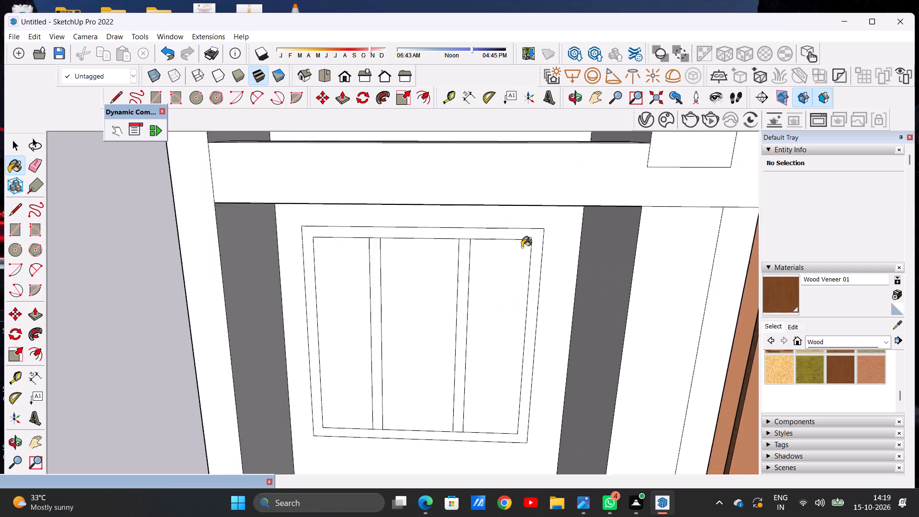
{"action": "scroll", "coordinate": [522, 247], "scroll_direction": "up", "scroll_amount": 1}
{"action": "left_click", "coordinate": [525, 236]}
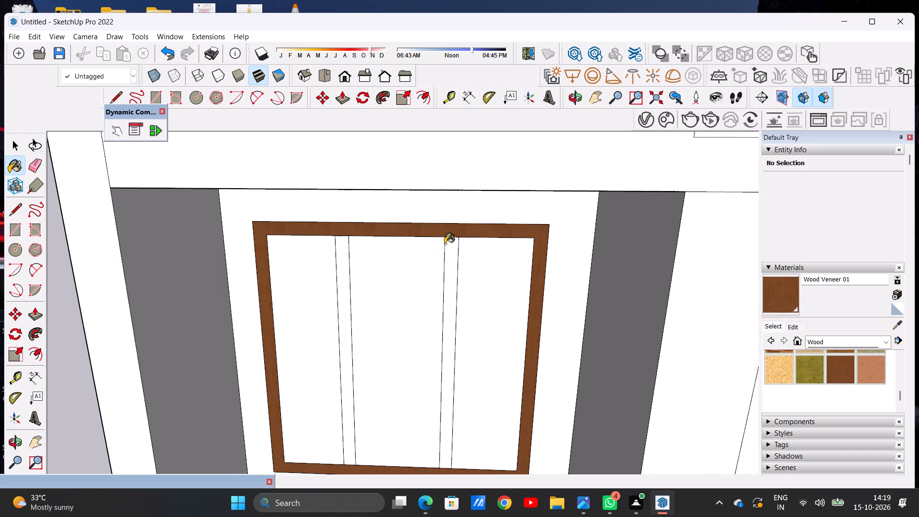
{"action": "left_click", "coordinate": [451, 245]}
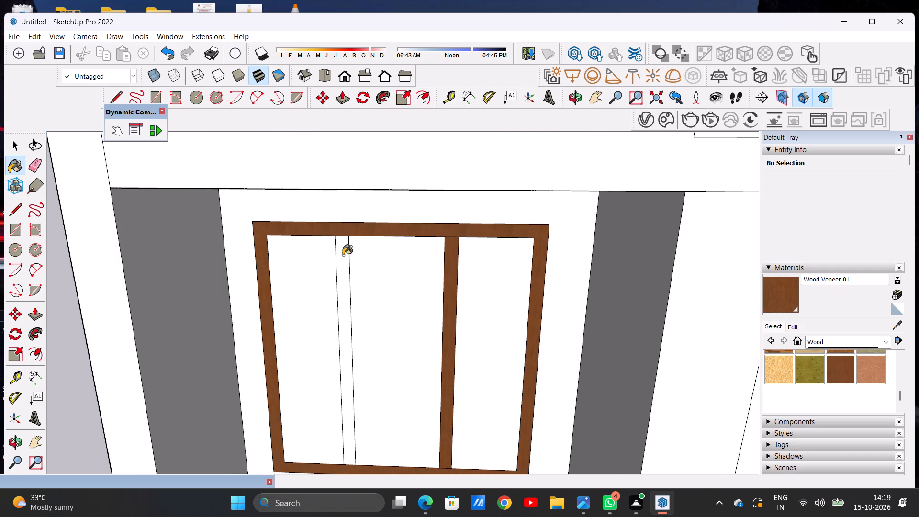
{"action": "left_click", "coordinate": [343, 255]}
Paint the outer frame and both bars of the lowest three-pane window, sixth from the top, with Wood Veneer 01.
{"action": "scroll", "coordinate": [572, 235], "scroll_direction": "down", "scroll_amount": 10}
{"action": "scroll", "coordinate": [467, 210], "scroll_direction": "down", "scroll_amount": 4}
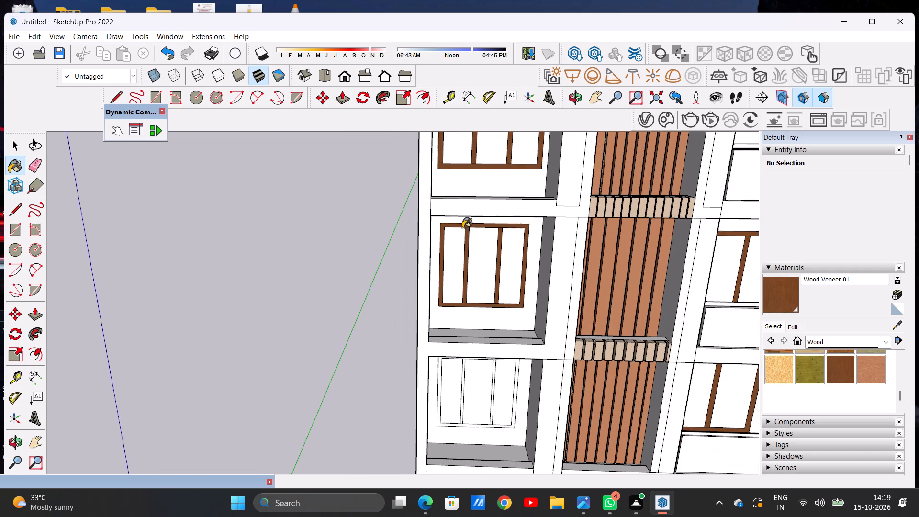
{"action": "scroll", "coordinate": [417, 238], "scroll_direction": "down", "scroll_amount": 5}
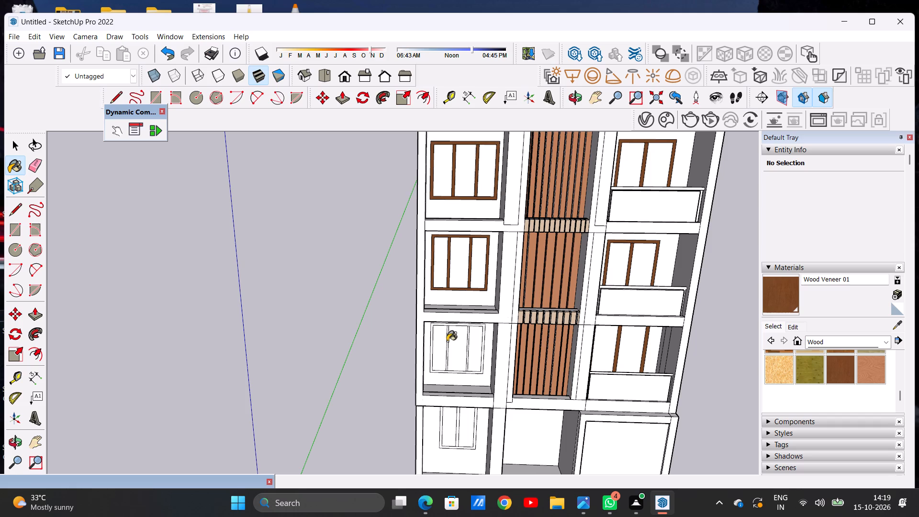
{"action": "scroll", "coordinate": [446, 387], "scroll_direction": "up", "scroll_amount": 2}
{"action": "scroll", "coordinate": [446, 387], "scroll_direction": "down", "scroll_amount": 1}
{"action": "scroll", "coordinate": [446, 387], "scroll_direction": "up", "scroll_amount": 4}
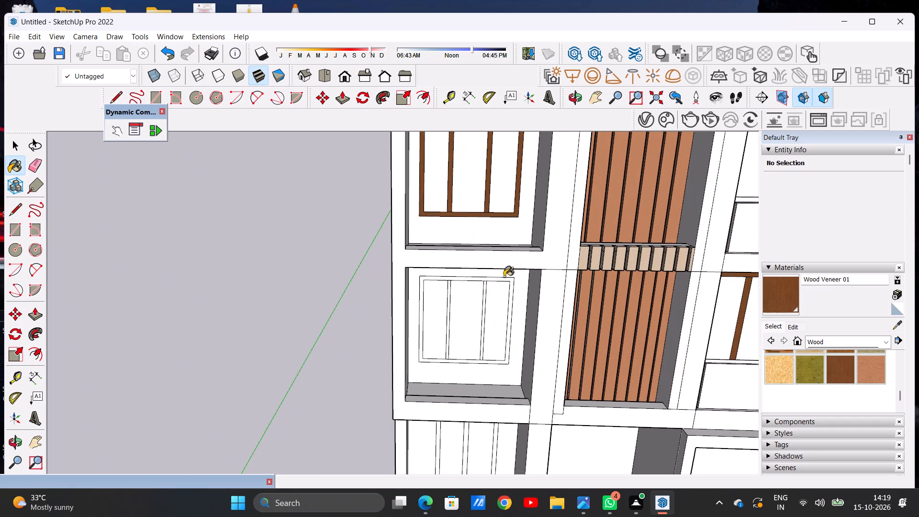
{"action": "scroll", "coordinate": [504, 276], "scroll_direction": "up", "scroll_amount": 19}
{"action": "left_click", "coordinate": [530, 275]}
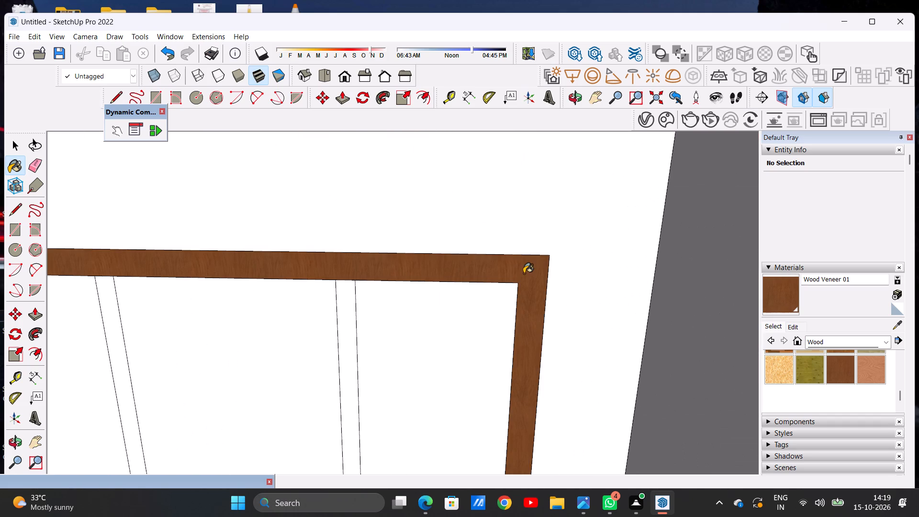
{"action": "scroll", "coordinate": [524, 249], "scroll_direction": "down", "scroll_amount": 5}
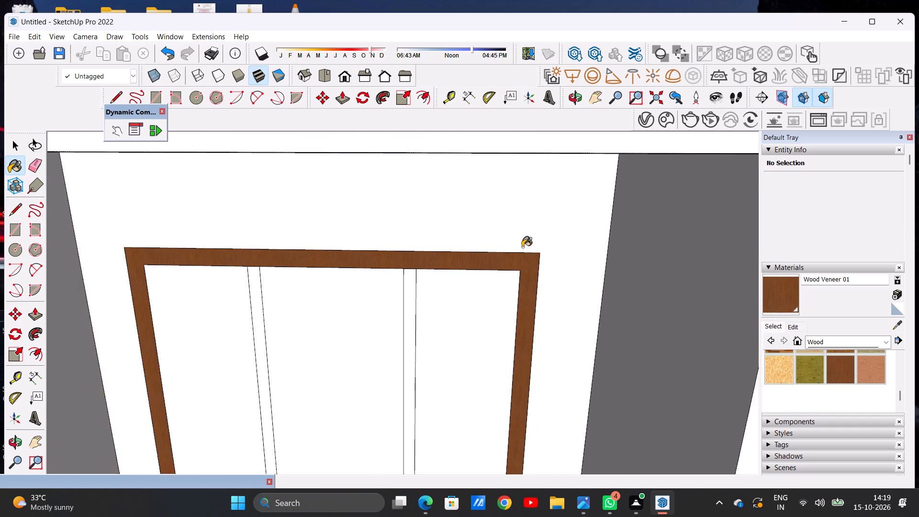
{"action": "scroll", "coordinate": [522, 247], "scroll_direction": "down", "scroll_amount": 5}
{"action": "scroll", "coordinate": [353, 307], "scroll_direction": "up", "scroll_amount": 7}
{"action": "scroll", "coordinate": [359, 274], "scroll_direction": "down", "scroll_amount": 1}
{"action": "scroll", "coordinate": [359, 274], "scroll_direction": "up", "scroll_amount": 3}
{"action": "left_click", "coordinate": [339, 268]}
{"action": "scroll", "coordinate": [361, 255], "scroll_direction": "down", "scroll_amount": 5}
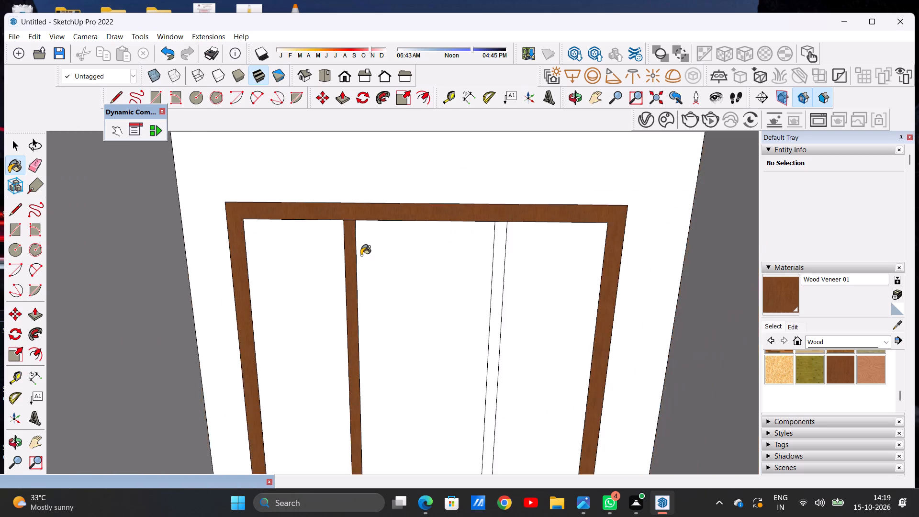
{"action": "scroll", "coordinate": [361, 255], "scroll_direction": "down", "scroll_amount": 6}
{"action": "scroll", "coordinate": [440, 250], "scroll_direction": "up", "scroll_amount": 14}
{"action": "left_click", "coordinate": [462, 239]}
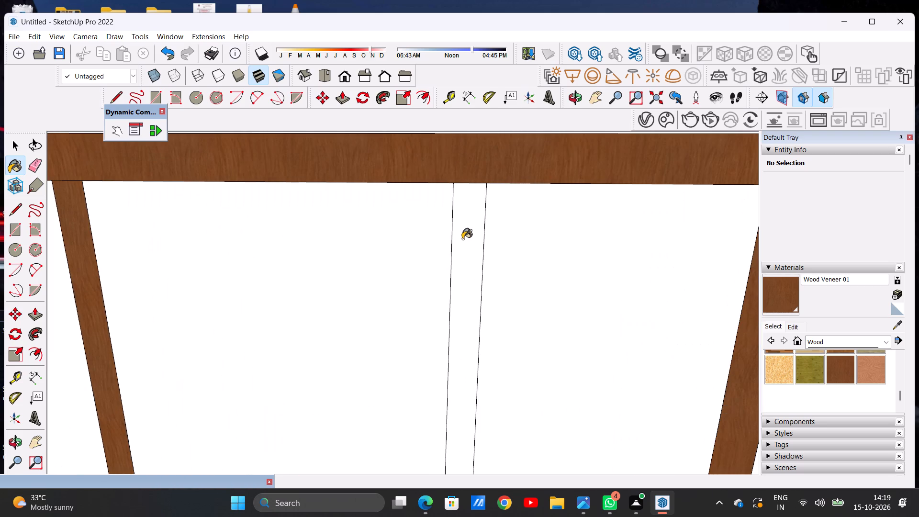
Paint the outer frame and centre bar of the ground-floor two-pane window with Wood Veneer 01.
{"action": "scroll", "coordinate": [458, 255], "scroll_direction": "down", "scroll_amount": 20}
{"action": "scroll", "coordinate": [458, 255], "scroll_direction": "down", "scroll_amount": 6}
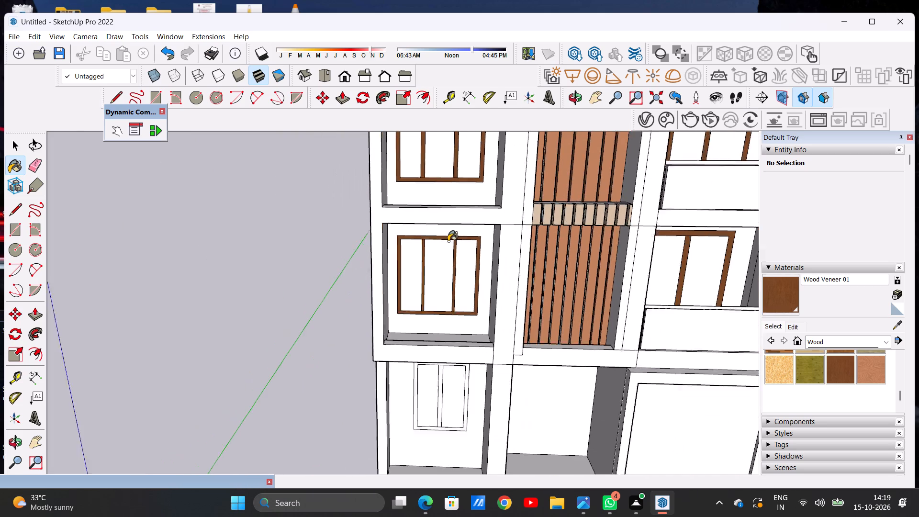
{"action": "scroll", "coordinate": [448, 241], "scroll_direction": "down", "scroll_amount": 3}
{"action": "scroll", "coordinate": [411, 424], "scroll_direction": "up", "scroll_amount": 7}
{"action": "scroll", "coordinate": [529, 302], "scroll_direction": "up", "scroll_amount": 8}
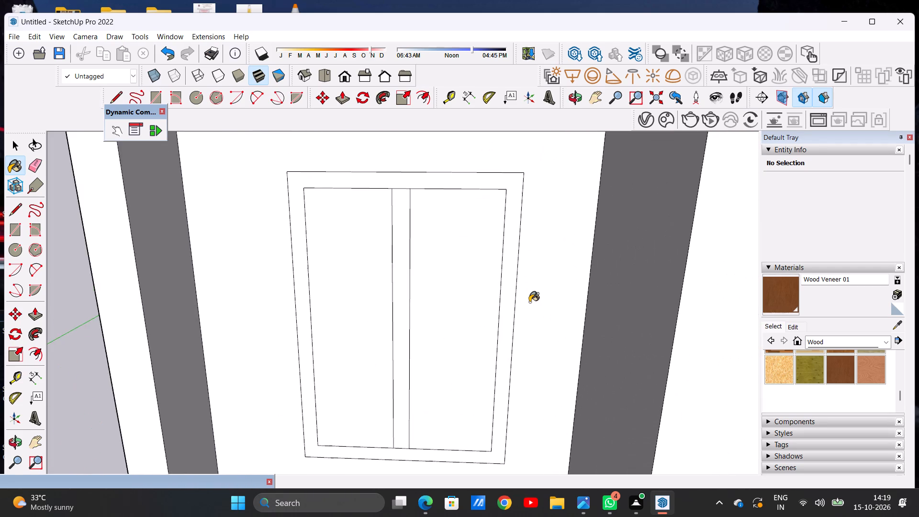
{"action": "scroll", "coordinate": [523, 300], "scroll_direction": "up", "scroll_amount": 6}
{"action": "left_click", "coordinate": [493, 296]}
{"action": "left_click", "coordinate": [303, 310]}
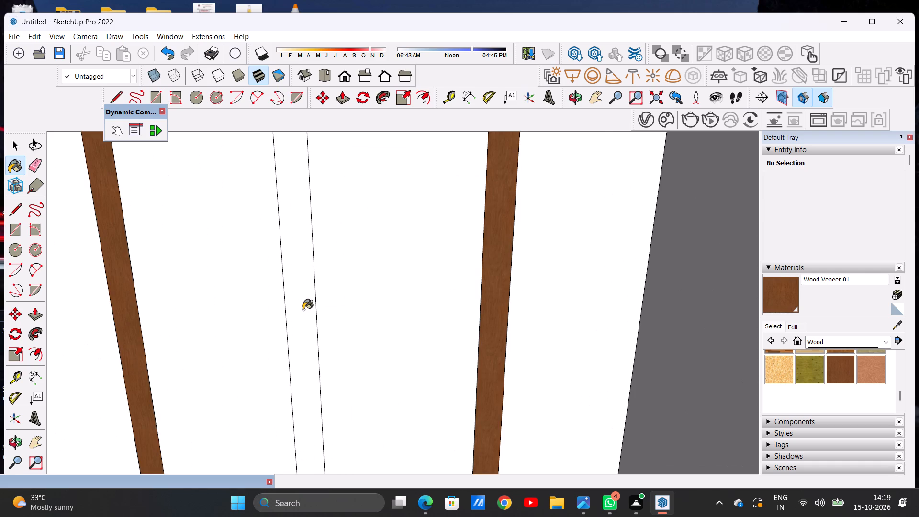
Examine the painted window frames and slat panels across the building's whole front facade.
{"action": "scroll", "coordinate": [437, 281], "scroll_direction": "down", "scroll_amount": 9}
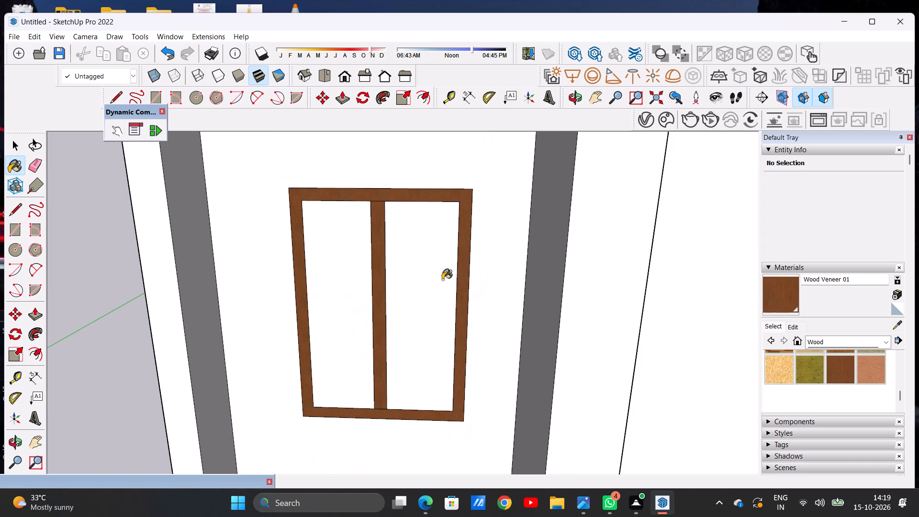
{"action": "scroll", "coordinate": [482, 266], "scroll_direction": "down", "scroll_amount": 20}
{"action": "scroll", "coordinate": [482, 266], "scroll_direction": "down", "scroll_amount": 7}
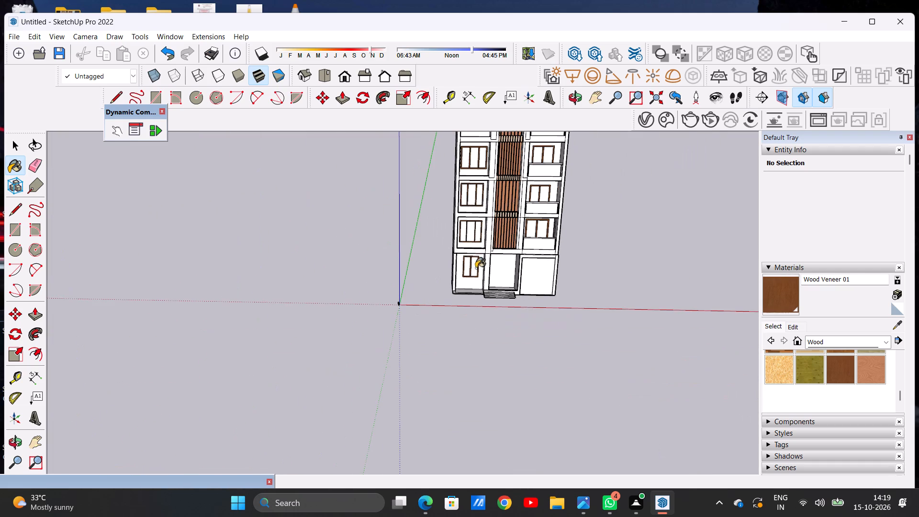
{"action": "scroll", "coordinate": [460, 288], "scroll_direction": "down", "scroll_amount": 6}
{"action": "scroll", "coordinate": [475, 182], "scroll_direction": "up", "scroll_amount": 8}
{"action": "scroll", "coordinate": [507, 231], "scroll_direction": "up", "scroll_amount": 6}
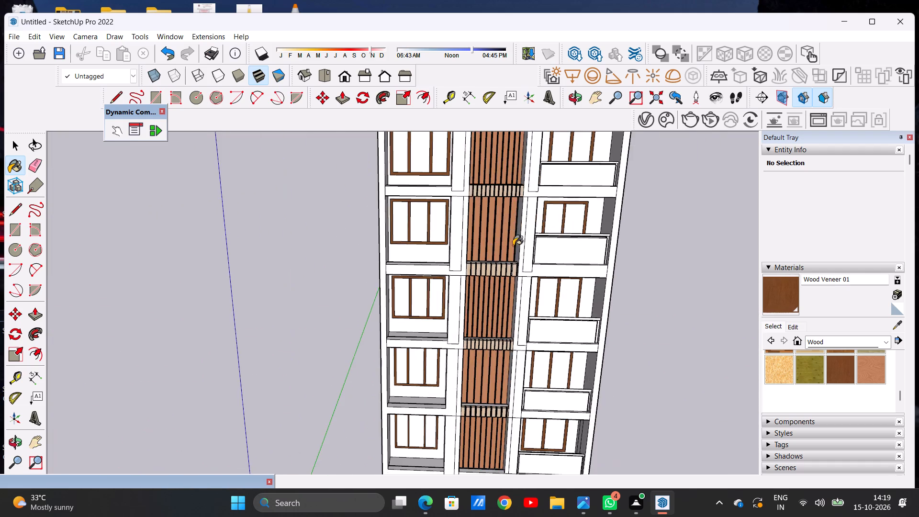
{"action": "middle_click_drag", "start_coordinate": [519, 259], "coordinate": [504, 232]}
{"action": "scroll", "coordinate": [495, 341], "scroll_direction": "down", "scroll_amount": 6}
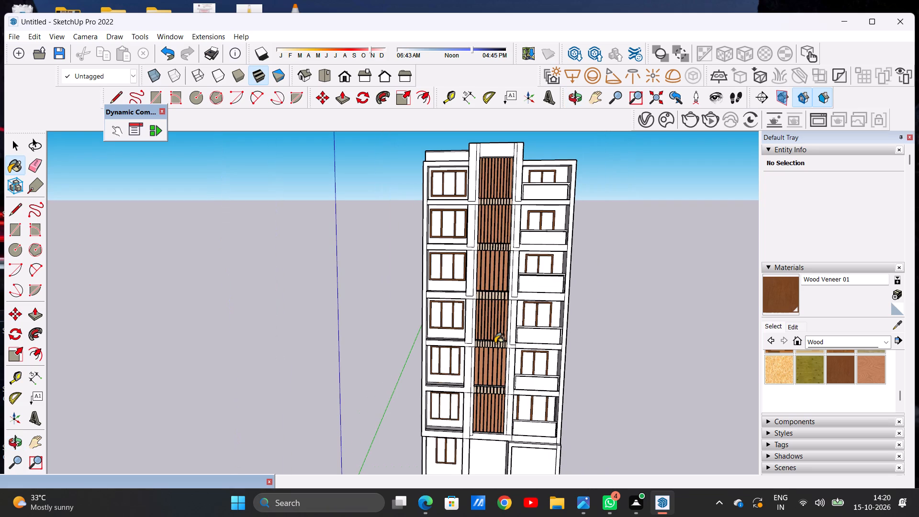
{"action": "scroll", "coordinate": [495, 343], "scroll_direction": "down", "scroll_amount": 4}
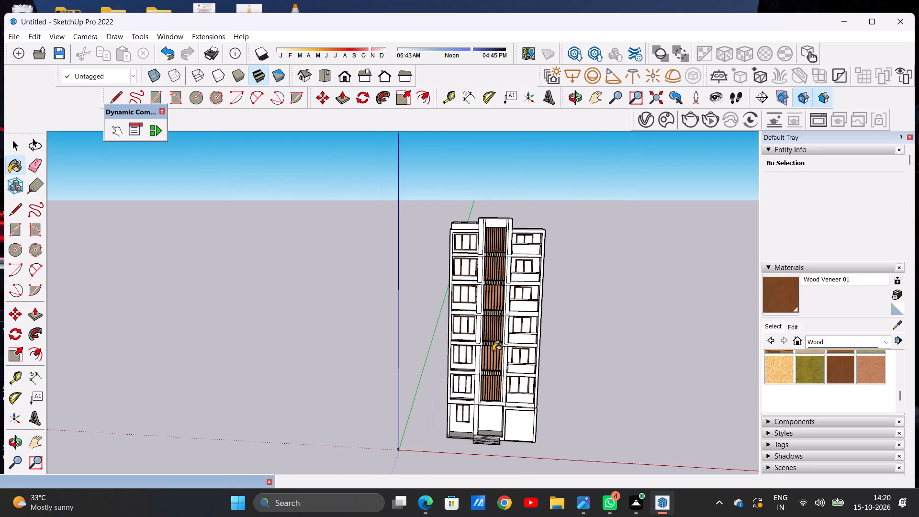
{"action": "scroll", "coordinate": [482, 287], "scroll_direction": "up", "scroll_amount": 6}
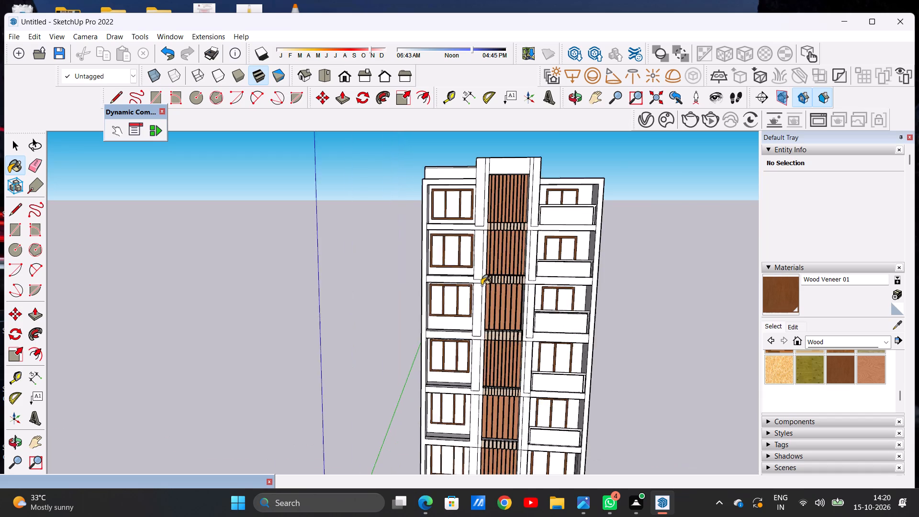
{"action": "scroll", "coordinate": [497, 293], "scroll_direction": "up", "scroll_amount": 5}
{"action": "scroll", "coordinate": [523, 251], "scroll_direction": "down", "scroll_amount": 6}
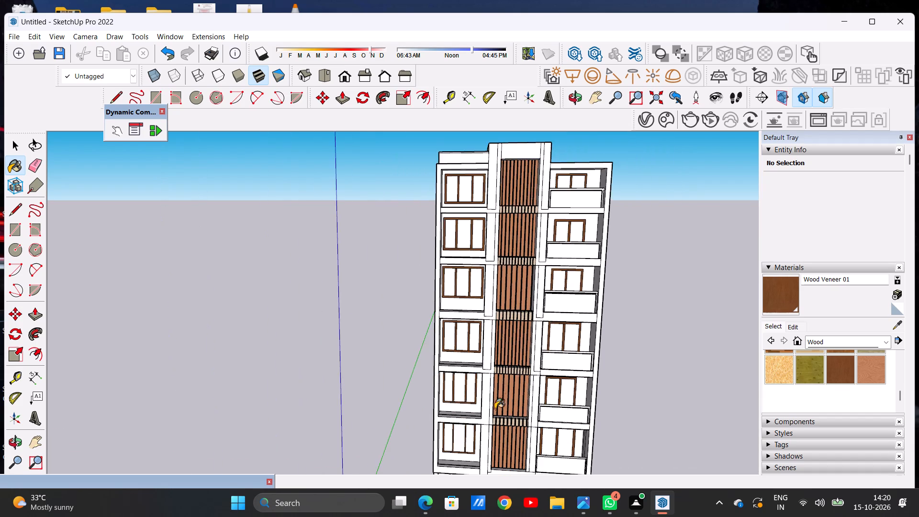
{"action": "scroll", "coordinate": [458, 469], "scroll_direction": "up", "scroll_amount": 7}
{"action": "scroll", "coordinate": [471, 423], "scroll_direction": "up", "scroll_amount": 11}
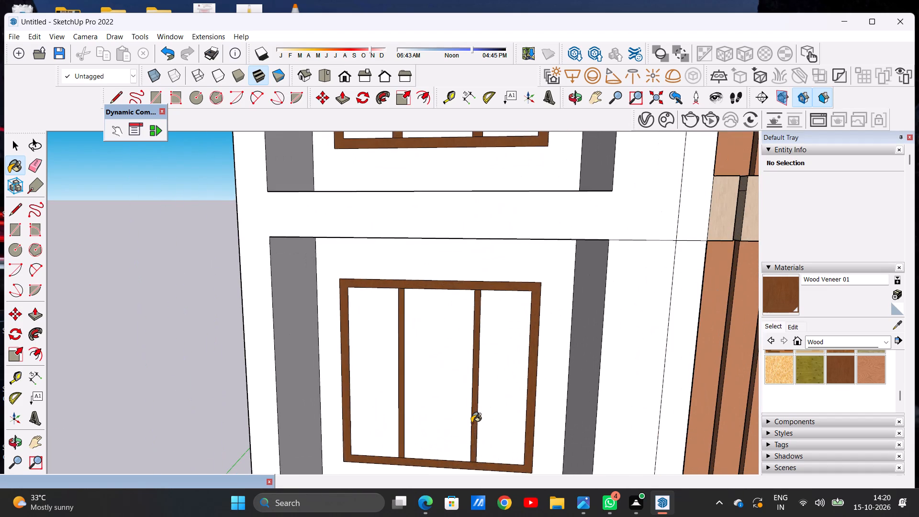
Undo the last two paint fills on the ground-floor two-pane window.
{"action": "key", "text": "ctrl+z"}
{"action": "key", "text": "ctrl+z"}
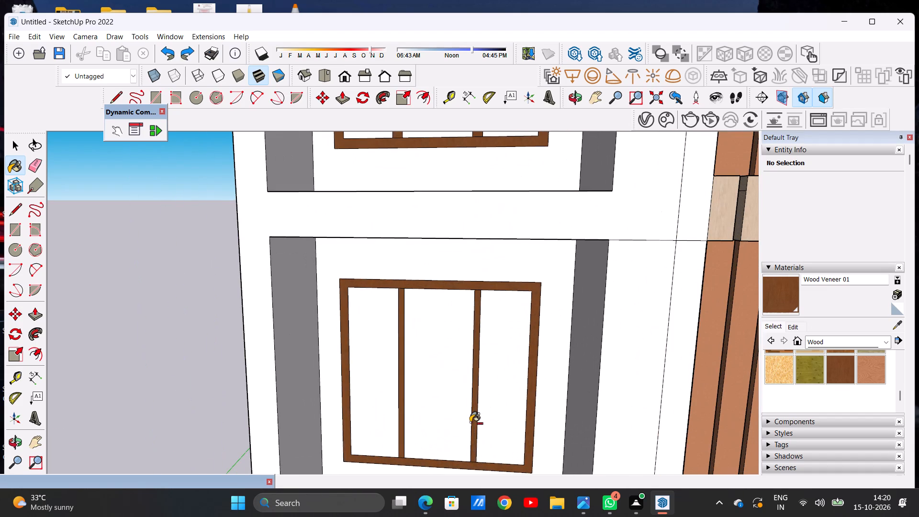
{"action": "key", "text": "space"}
Paint the ground-floor two-pane window's outer frame and centre bar with Wood Veneer 01 from the Wood collection.
{"action": "scroll", "coordinate": [437, 367], "scroll_direction": "down", "scroll_amount": 18}
{"action": "scroll", "coordinate": [465, 407], "scroll_direction": "up", "scroll_amount": 7}
{"action": "scroll", "coordinate": [498, 373], "scroll_direction": "down", "scroll_amount": 2}
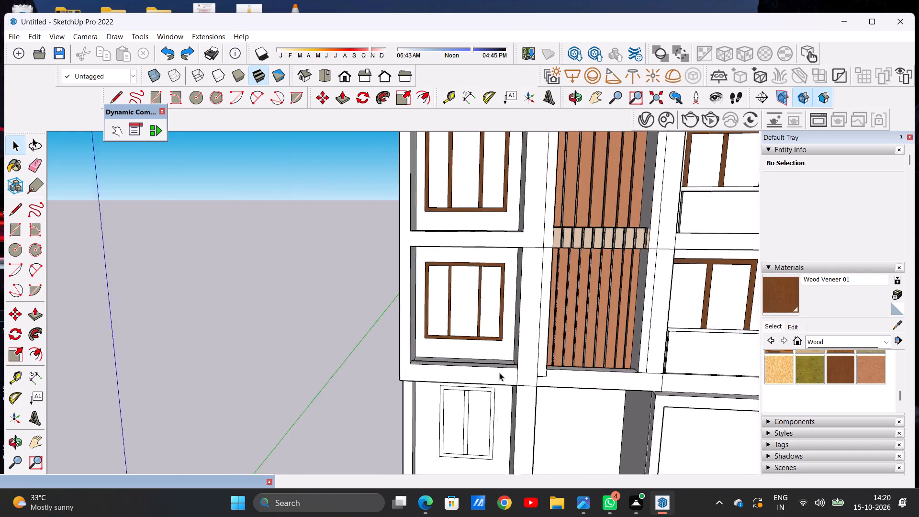
{"action": "scroll", "coordinate": [499, 372], "scroll_direction": "down", "scroll_amount": 5}
{"action": "scroll", "coordinate": [481, 420], "scroll_direction": "up", "scroll_amount": 11}
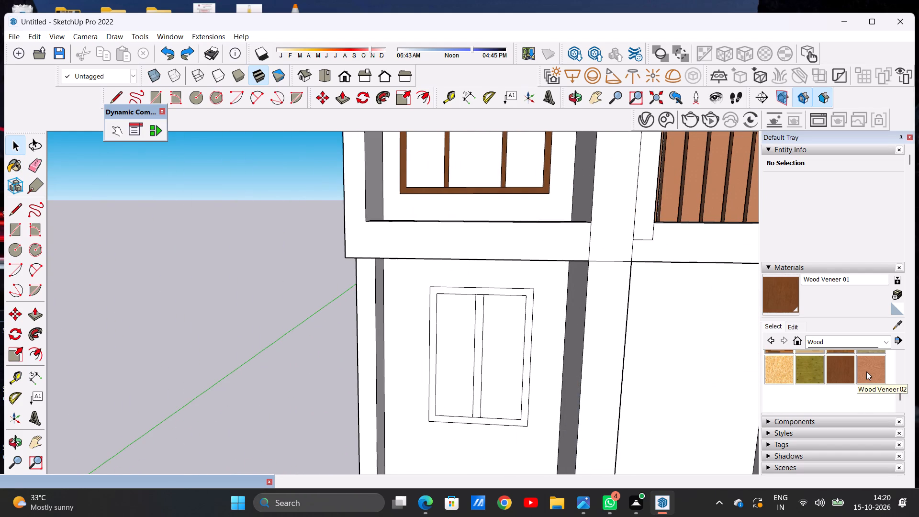
{"action": "left_click", "coordinate": [837, 368]}
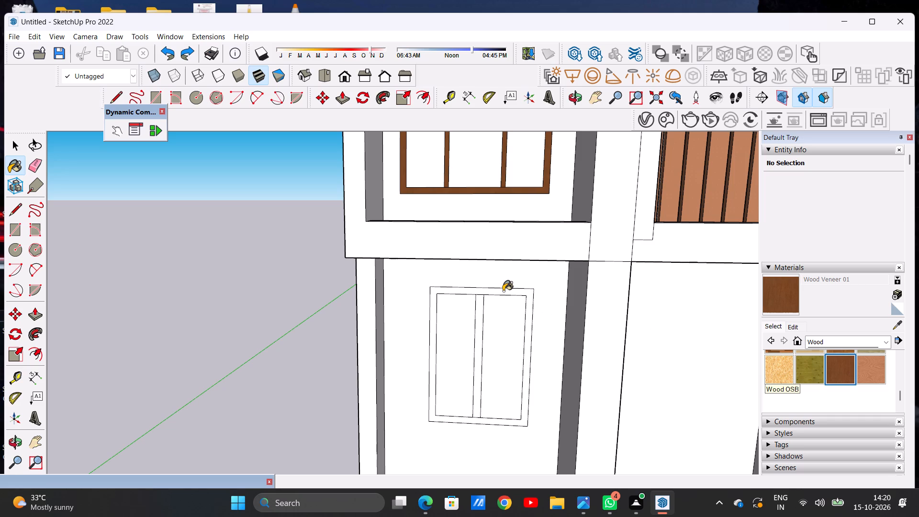
{"action": "scroll", "coordinate": [539, 351], "scroll_direction": "up", "scroll_amount": 5}
{"action": "scroll", "coordinate": [528, 256], "scroll_direction": "up", "scroll_amount": 5}
{"action": "left_click", "coordinate": [513, 253]}
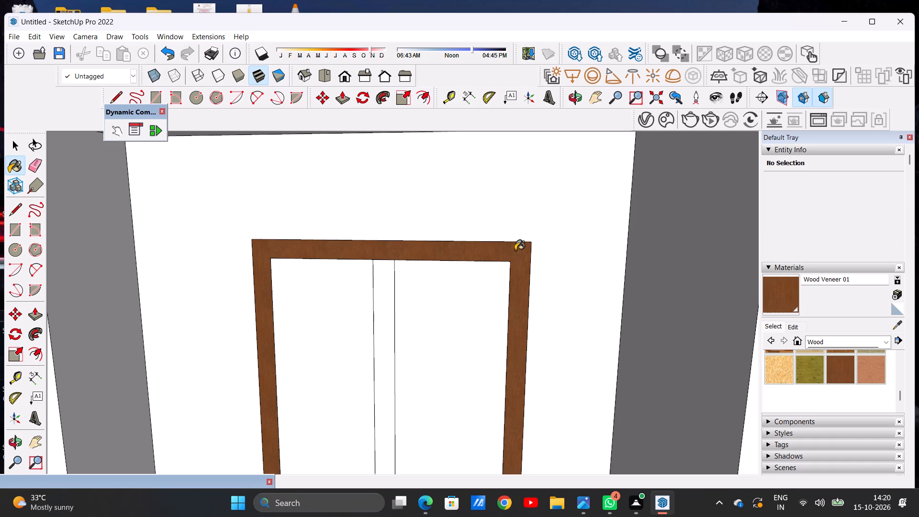
{"action": "scroll", "coordinate": [523, 218], "scroll_direction": "down", "scroll_amount": 14}
{"action": "scroll", "coordinate": [457, 324], "scroll_direction": "up", "scroll_amount": 6}
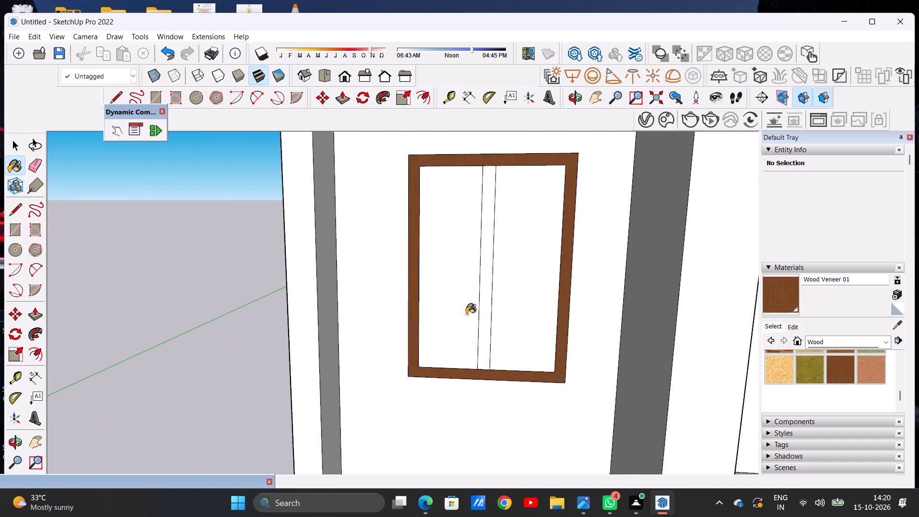
{"action": "scroll", "coordinate": [484, 293], "scroll_direction": "up", "scroll_amount": 7}
{"action": "left_click", "coordinate": [486, 290]}
{"action": "key", "text": "space"}
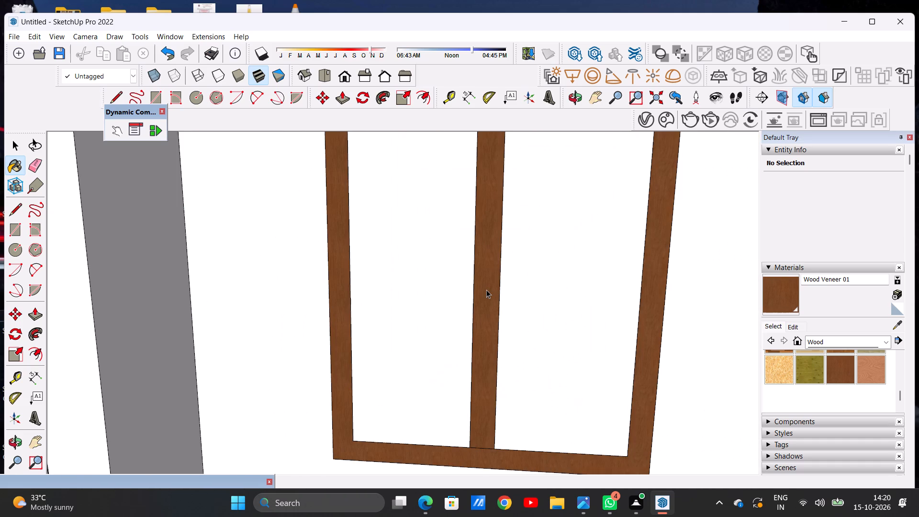
Examine the whole front facade to check the finished wood window frames on every floor.
{"action": "scroll", "coordinate": [472, 272], "scroll_direction": "down", "scroll_amount": 11}
{"action": "scroll", "coordinate": [458, 276], "scroll_direction": "down", "scroll_amount": 16}
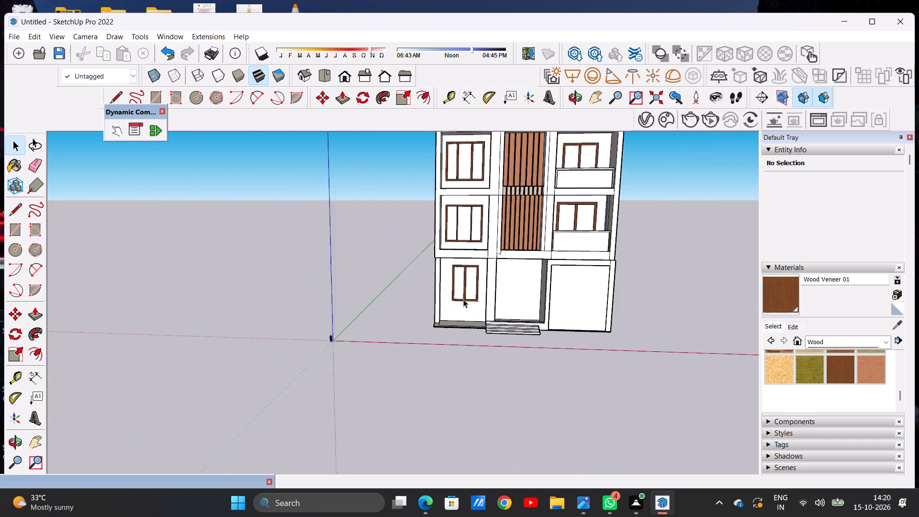
{"action": "scroll", "coordinate": [463, 299], "scroll_direction": "down", "scroll_amount": 8}
{"action": "scroll", "coordinate": [499, 318], "scroll_direction": "down", "scroll_amount": 6}
{"action": "scroll", "coordinate": [501, 254], "scroll_direction": "up", "scroll_amount": 10}
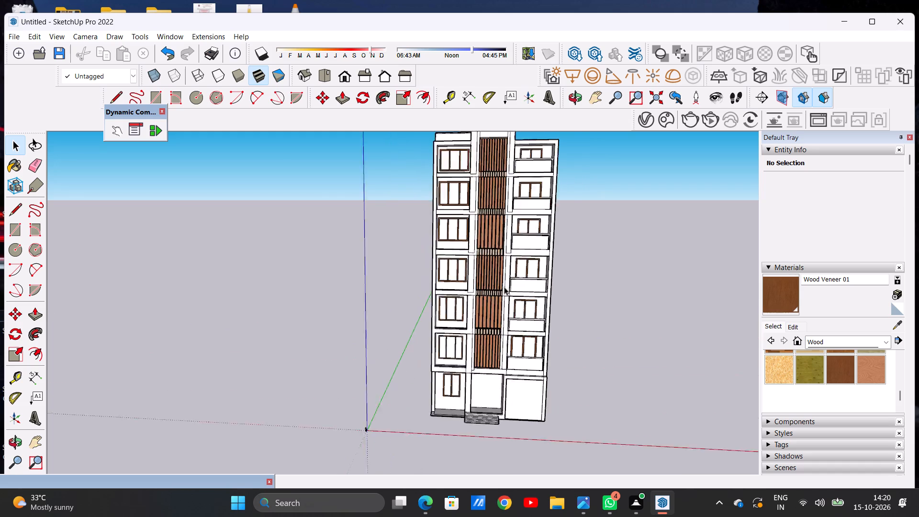
{"action": "scroll", "coordinate": [504, 287], "scroll_direction": "up", "scroll_amount": 4}
{"action": "scroll", "coordinate": [544, 275], "scroll_direction": "down", "scroll_amount": 1}
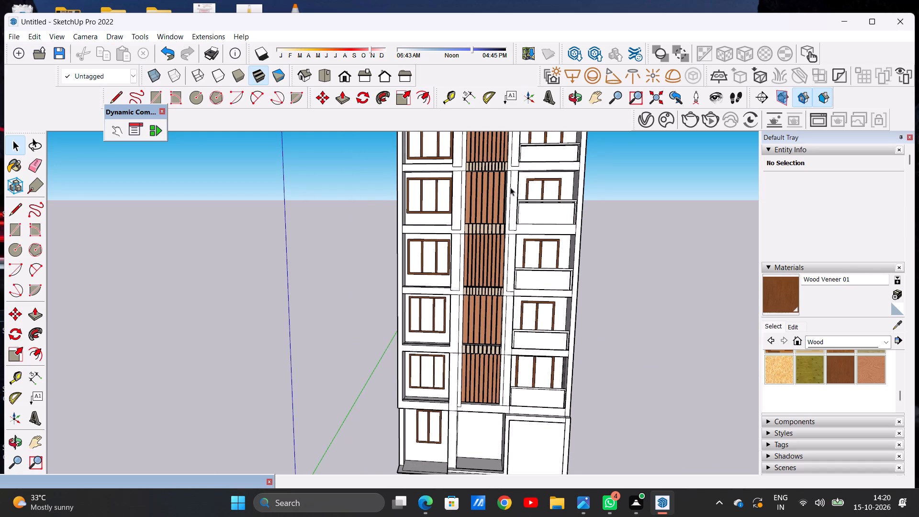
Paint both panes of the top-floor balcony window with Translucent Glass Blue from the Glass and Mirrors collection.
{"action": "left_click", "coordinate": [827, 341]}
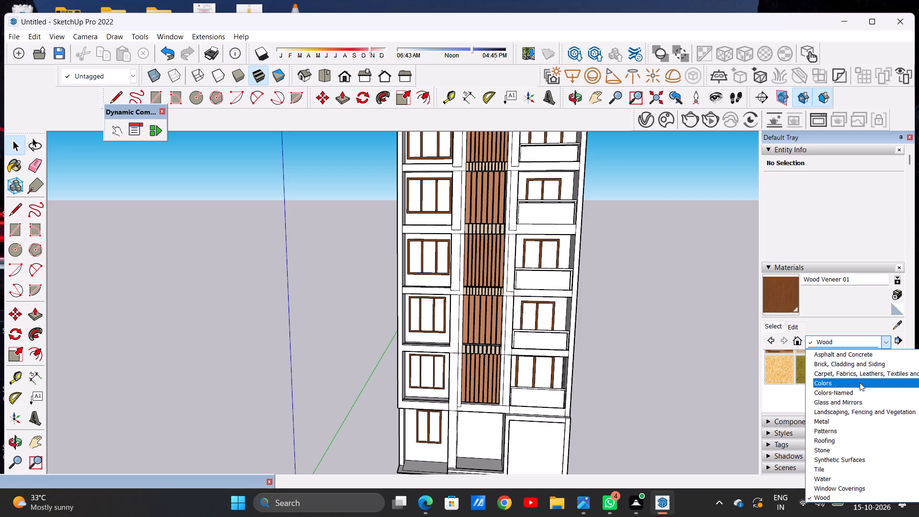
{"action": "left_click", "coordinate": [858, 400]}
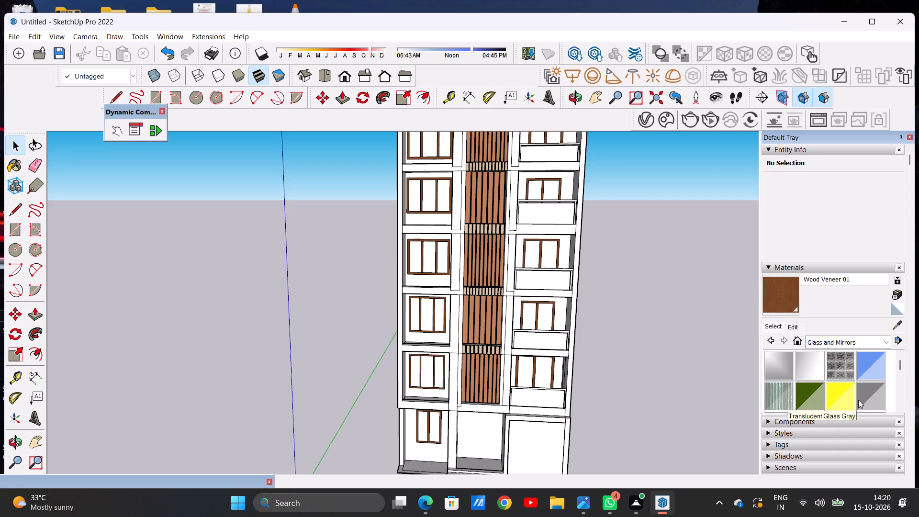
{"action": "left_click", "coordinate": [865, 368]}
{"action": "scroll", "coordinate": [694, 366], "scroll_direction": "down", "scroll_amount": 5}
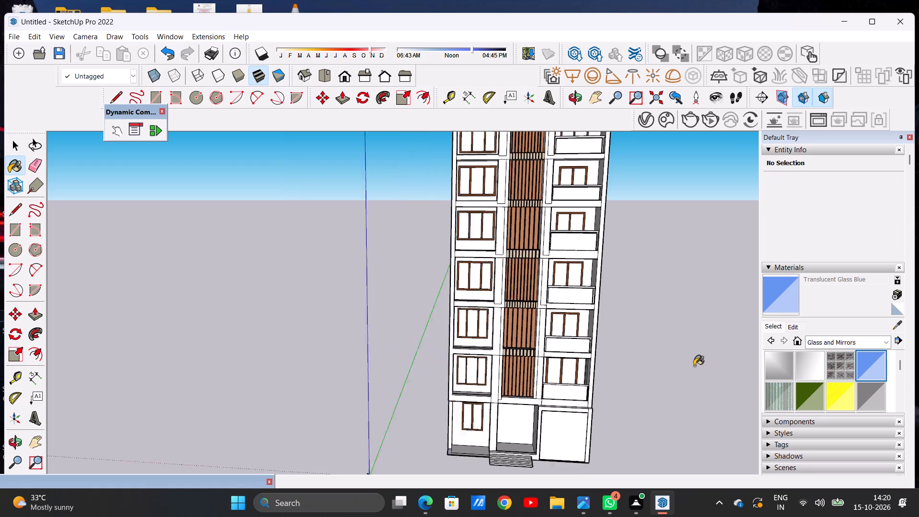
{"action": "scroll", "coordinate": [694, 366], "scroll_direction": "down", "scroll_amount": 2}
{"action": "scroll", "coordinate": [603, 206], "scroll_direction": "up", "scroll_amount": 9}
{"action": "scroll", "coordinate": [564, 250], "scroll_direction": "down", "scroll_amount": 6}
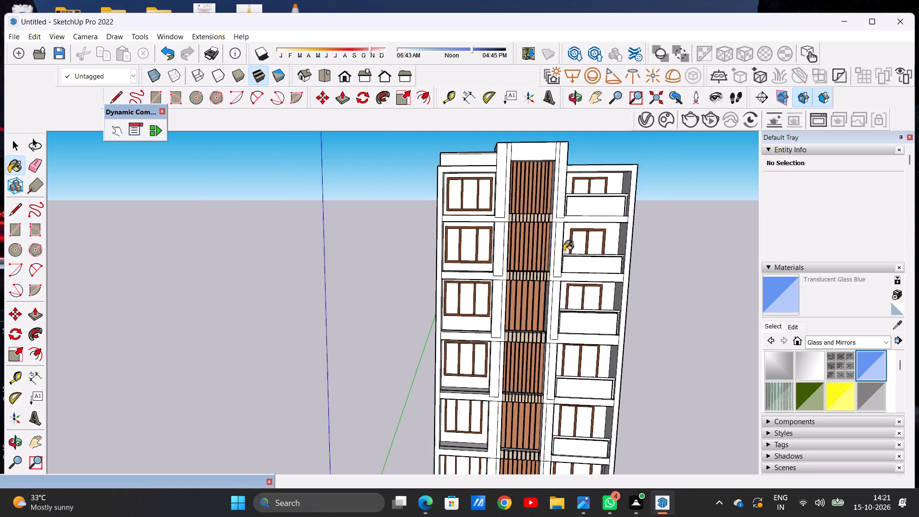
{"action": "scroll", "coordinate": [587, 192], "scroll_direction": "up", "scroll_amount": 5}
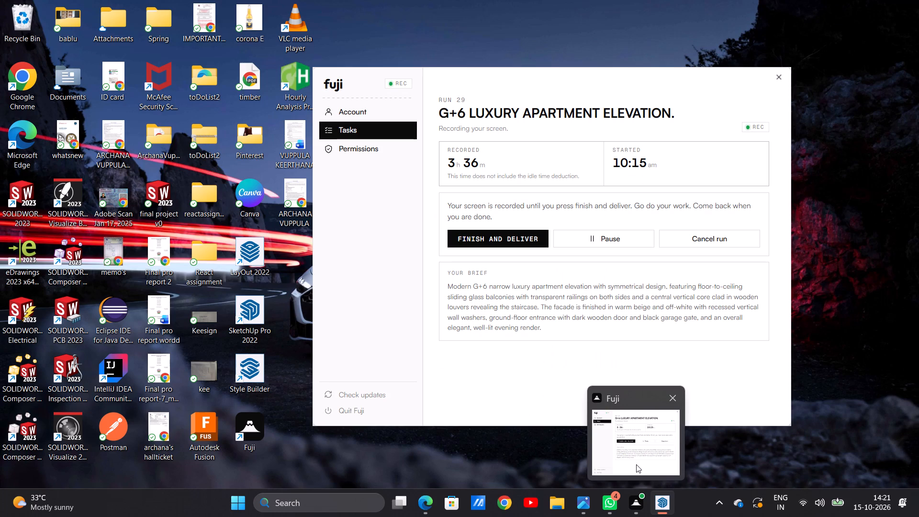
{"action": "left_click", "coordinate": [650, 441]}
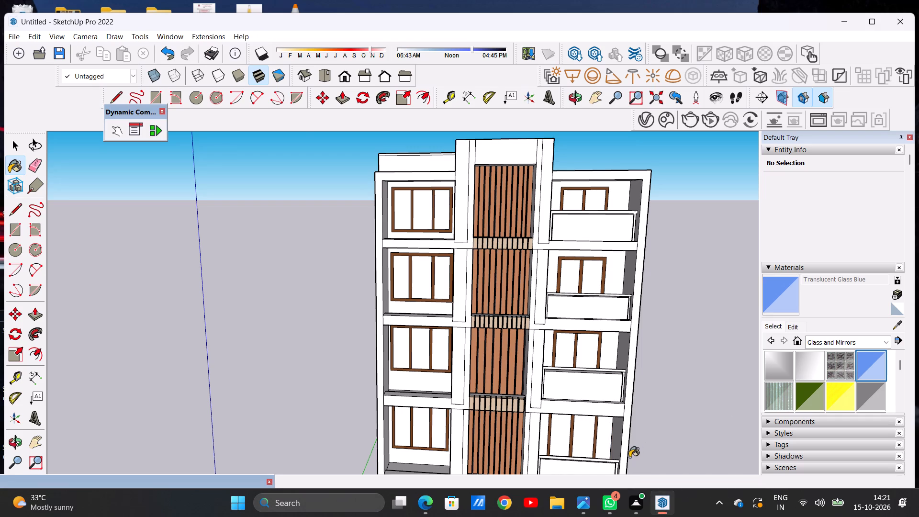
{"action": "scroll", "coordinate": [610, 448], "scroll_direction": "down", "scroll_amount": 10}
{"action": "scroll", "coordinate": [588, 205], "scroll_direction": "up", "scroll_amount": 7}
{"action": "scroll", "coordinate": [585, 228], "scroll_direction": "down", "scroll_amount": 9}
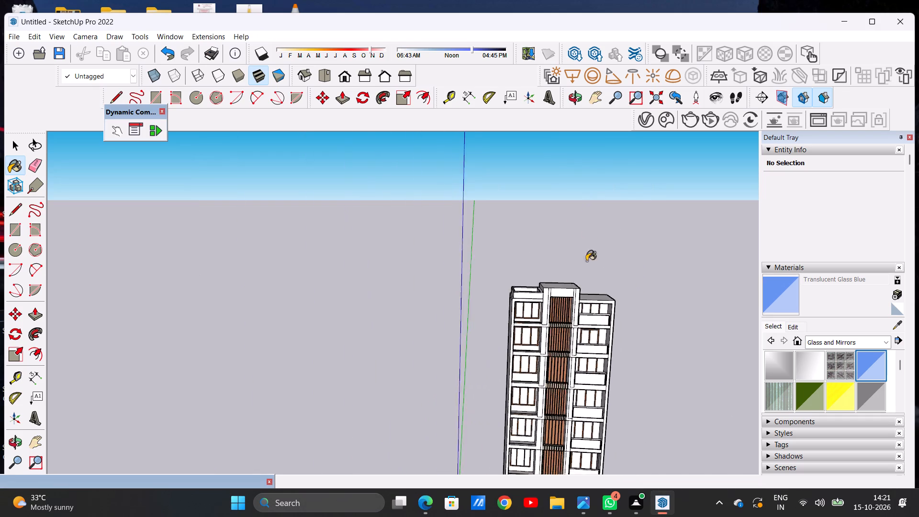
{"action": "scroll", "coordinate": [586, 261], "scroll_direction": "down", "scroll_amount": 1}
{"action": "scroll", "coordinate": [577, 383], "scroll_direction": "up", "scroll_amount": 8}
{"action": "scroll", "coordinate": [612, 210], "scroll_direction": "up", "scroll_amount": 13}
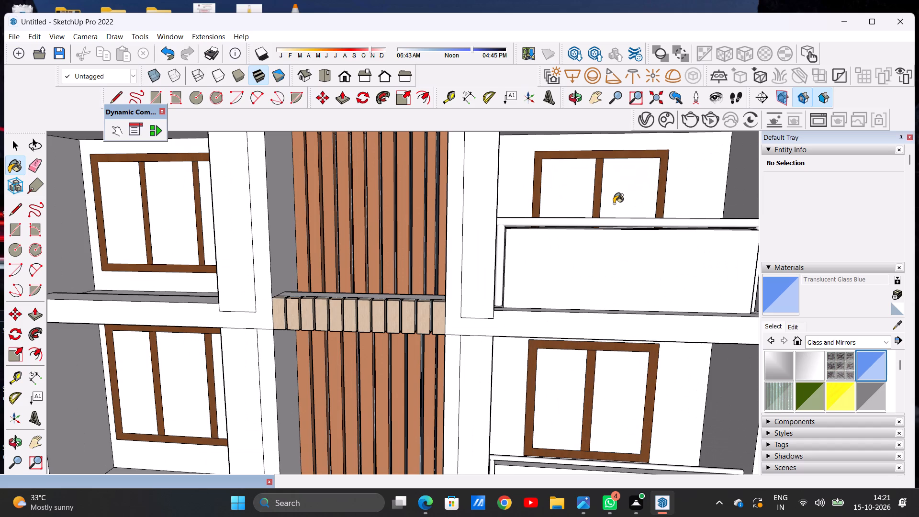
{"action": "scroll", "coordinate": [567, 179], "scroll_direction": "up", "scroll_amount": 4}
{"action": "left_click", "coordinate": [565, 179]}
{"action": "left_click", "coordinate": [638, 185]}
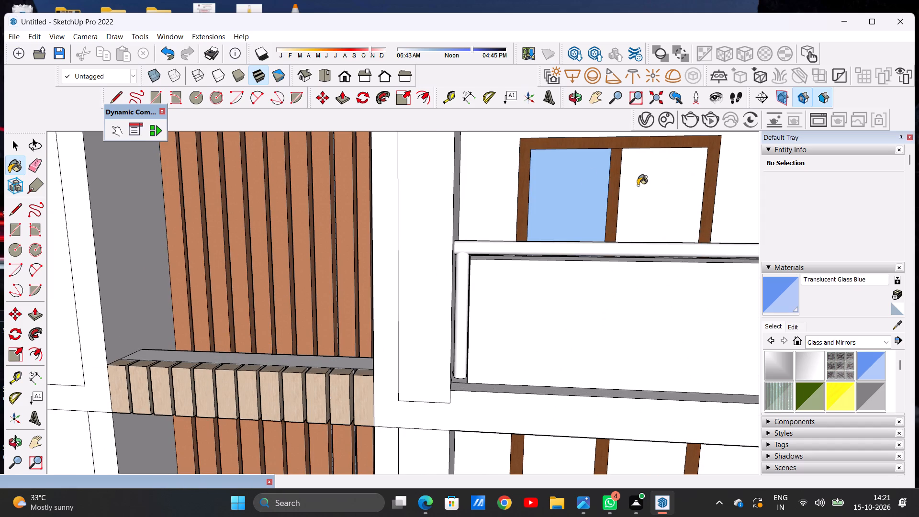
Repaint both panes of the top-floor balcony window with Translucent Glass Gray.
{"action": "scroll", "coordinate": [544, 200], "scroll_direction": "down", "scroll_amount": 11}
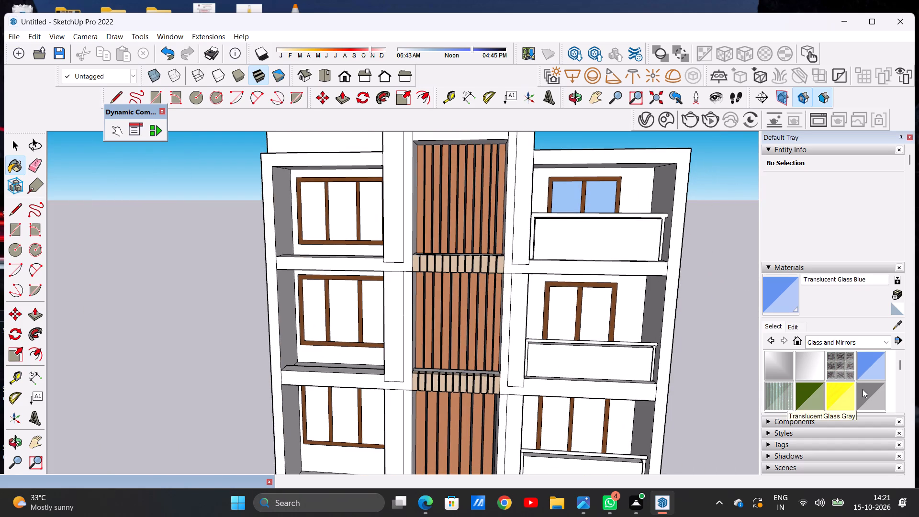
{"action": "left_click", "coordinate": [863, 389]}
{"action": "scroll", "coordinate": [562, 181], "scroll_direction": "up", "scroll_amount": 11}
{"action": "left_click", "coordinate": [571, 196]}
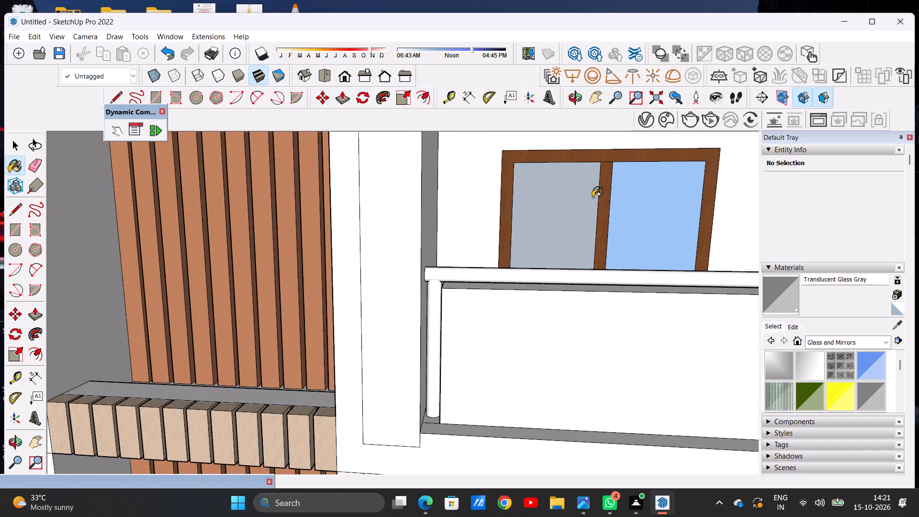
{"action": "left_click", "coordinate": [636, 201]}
Paint both panes of the top-floor balcony window with Translucent Glass Safety.
{"action": "scroll", "coordinate": [826, 375], "scroll_direction": "down", "scroll_amount": 1}
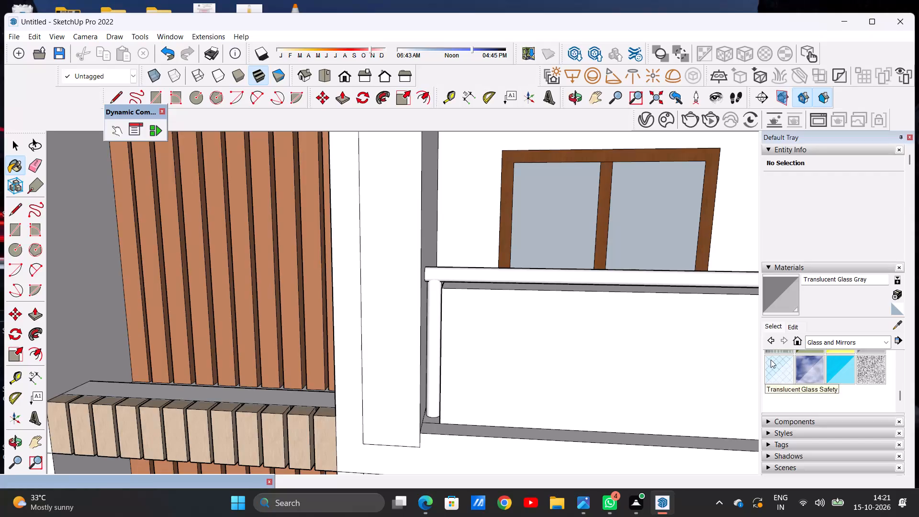
{"action": "left_click", "coordinate": [776, 361]}
{"action": "left_click", "coordinate": [579, 226]}
{"action": "left_click", "coordinate": [647, 227]}
Paint both panes of the balcony window one floor below the top floor with Translucent Glass Safety.
{"action": "scroll", "coordinate": [594, 213], "scroll_direction": "down", "scroll_amount": 5}
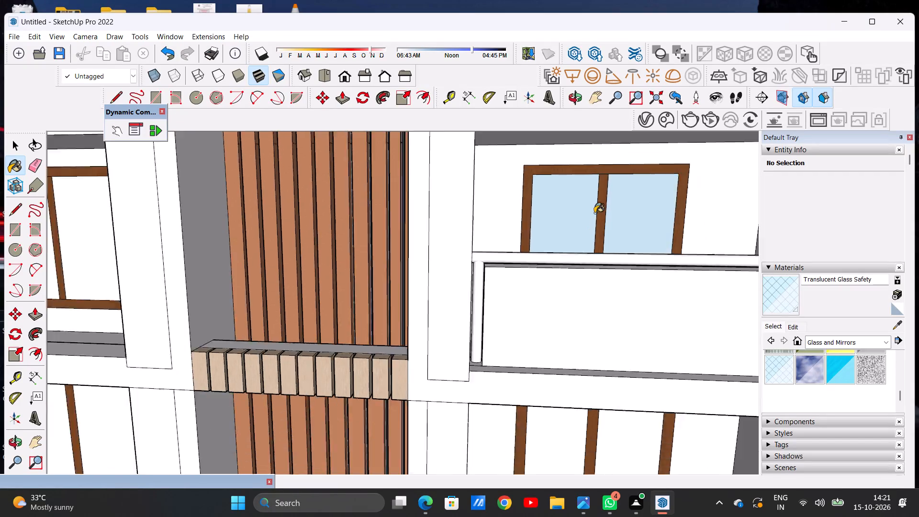
{"action": "scroll", "coordinate": [594, 213], "scroll_direction": "down", "scroll_amount": 16}
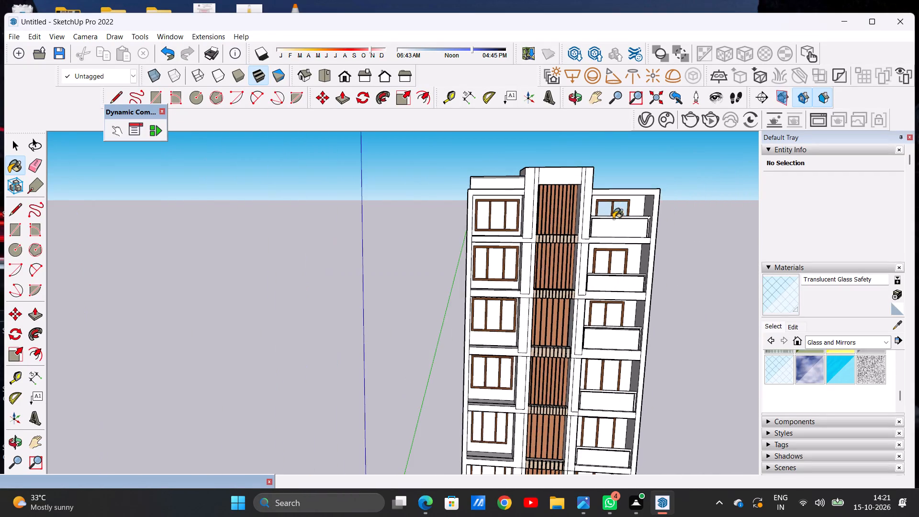
{"action": "scroll", "coordinate": [612, 306], "scroll_direction": "up", "scroll_amount": 4}
{"action": "middle_click_drag", "start_coordinate": [620, 314], "coordinate": [605, 284]}
{"action": "scroll", "coordinate": [605, 284], "scroll_direction": "up", "scroll_amount": 1}
{"action": "scroll", "coordinate": [582, 261], "scroll_direction": "down", "scroll_amount": 1}
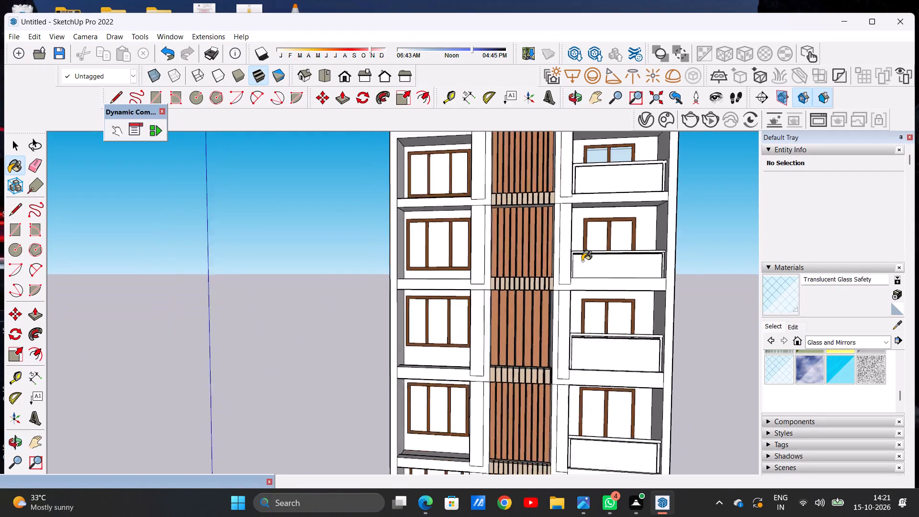
{"action": "scroll", "coordinate": [582, 261], "scroll_direction": "down", "scroll_amount": 13}
{"action": "scroll", "coordinate": [586, 260], "scroll_direction": "up", "scroll_amount": 10}
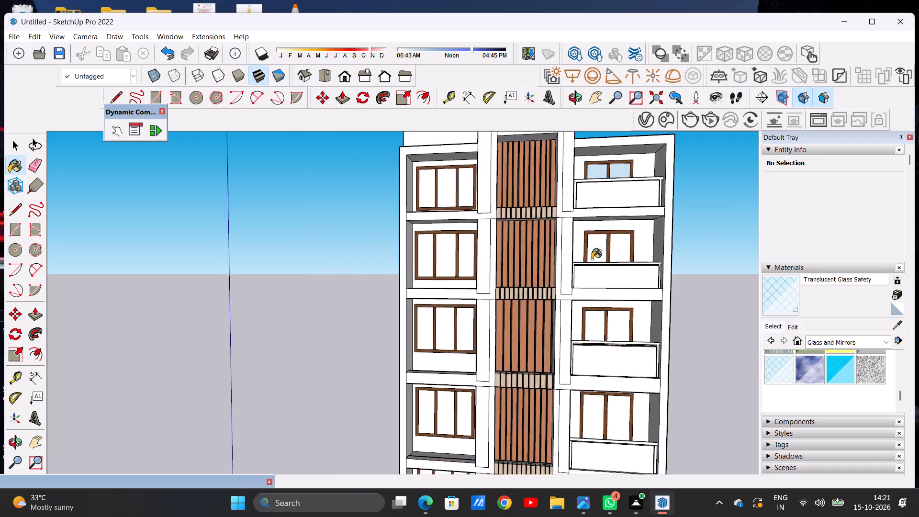
{"action": "scroll", "coordinate": [592, 259], "scroll_direction": "up", "scroll_amount": 13}
{"action": "left_click", "coordinate": [593, 241]}
{"action": "left_click", "coordinate": [669, 236]}
Paint both panes of the third balcony window from the top with Translucent Glass Safety.
{"action": "scroll", "coordinate": [631, 266], "scroll_direction": "down", "scroll_amount": 5}
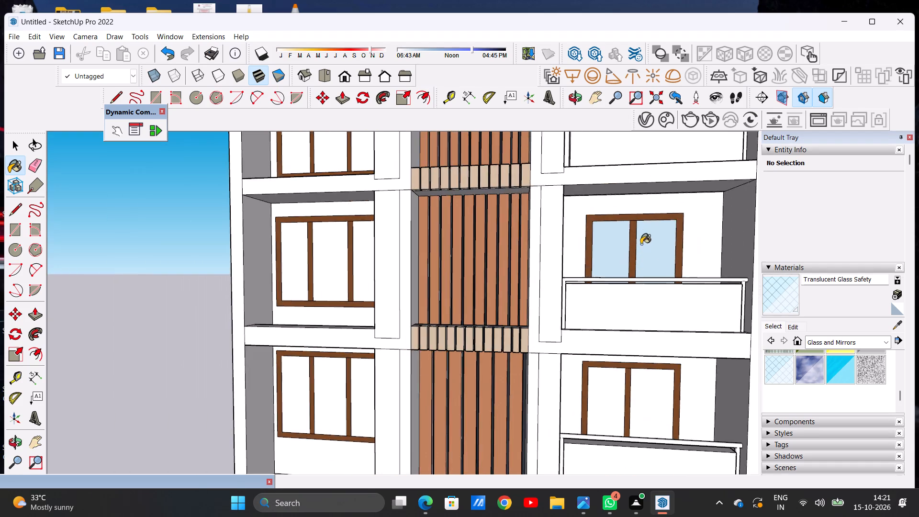
{"action": "scroll", "coordinate": [641, 244], "scroll_direction": "down", "scroll_amount": 7}
{"action": "scroll", "coordinate": [624, 351], "scroll_direction": "up", "scroll_amount": 15}
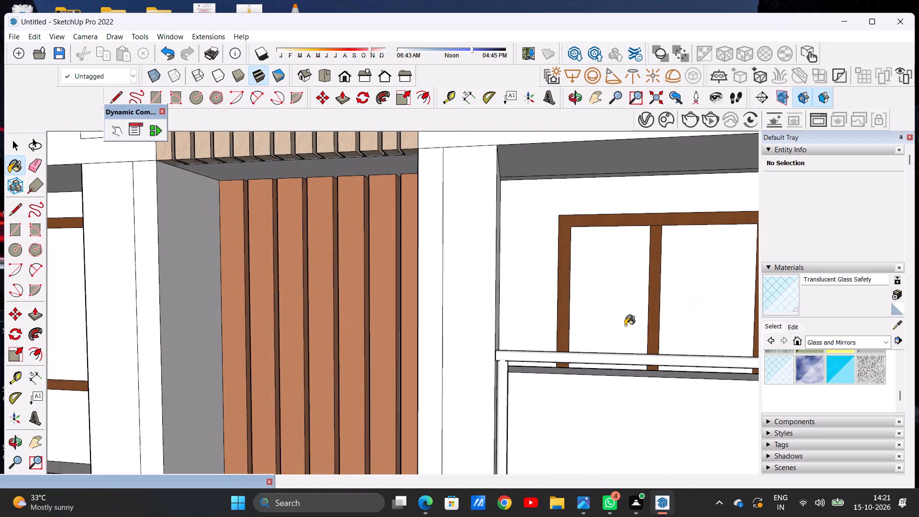
{"action": "left_click", "coordinate": [622, 314]}
{"action": "left_click", "coordinate": [699, 300]}
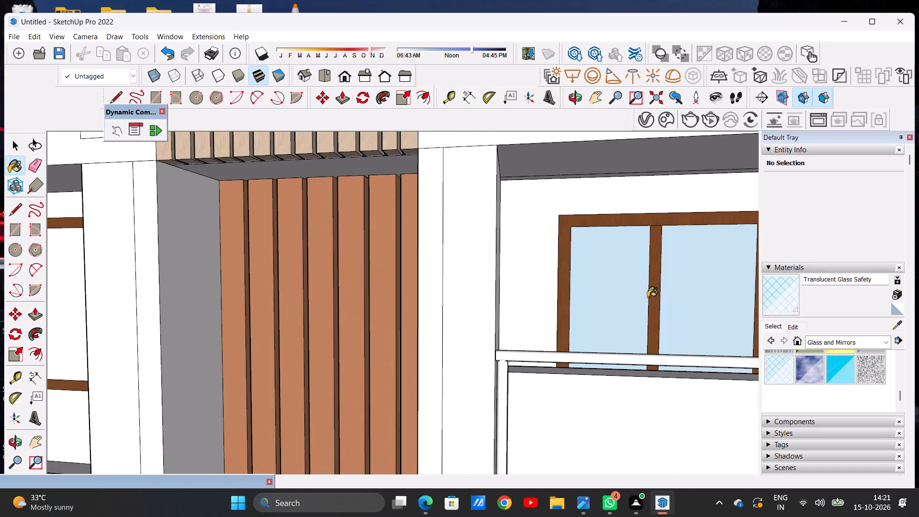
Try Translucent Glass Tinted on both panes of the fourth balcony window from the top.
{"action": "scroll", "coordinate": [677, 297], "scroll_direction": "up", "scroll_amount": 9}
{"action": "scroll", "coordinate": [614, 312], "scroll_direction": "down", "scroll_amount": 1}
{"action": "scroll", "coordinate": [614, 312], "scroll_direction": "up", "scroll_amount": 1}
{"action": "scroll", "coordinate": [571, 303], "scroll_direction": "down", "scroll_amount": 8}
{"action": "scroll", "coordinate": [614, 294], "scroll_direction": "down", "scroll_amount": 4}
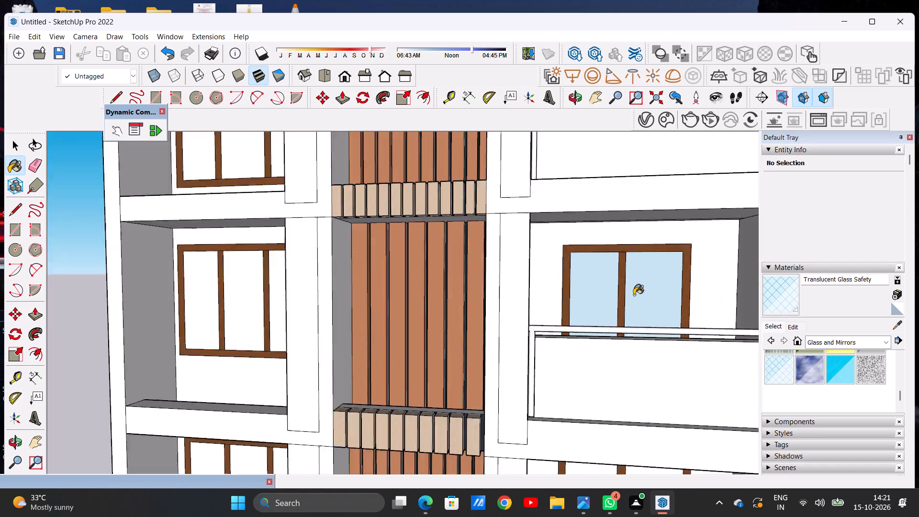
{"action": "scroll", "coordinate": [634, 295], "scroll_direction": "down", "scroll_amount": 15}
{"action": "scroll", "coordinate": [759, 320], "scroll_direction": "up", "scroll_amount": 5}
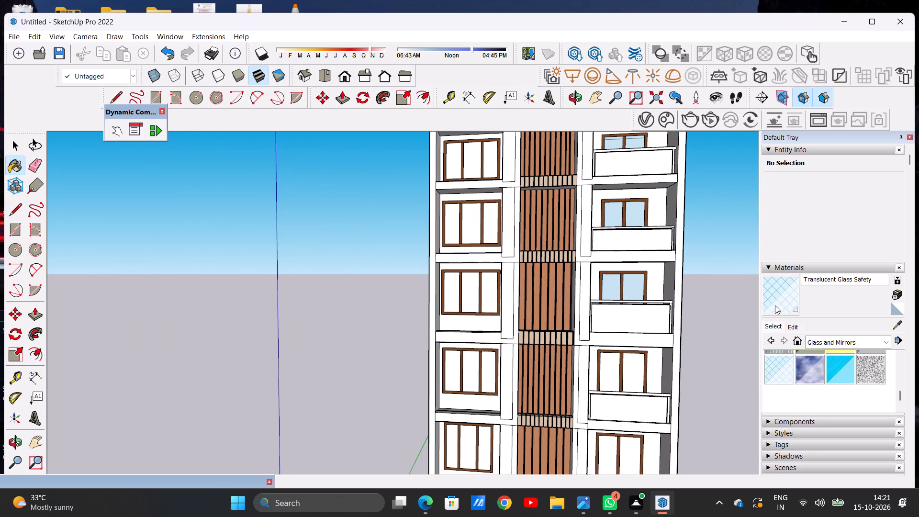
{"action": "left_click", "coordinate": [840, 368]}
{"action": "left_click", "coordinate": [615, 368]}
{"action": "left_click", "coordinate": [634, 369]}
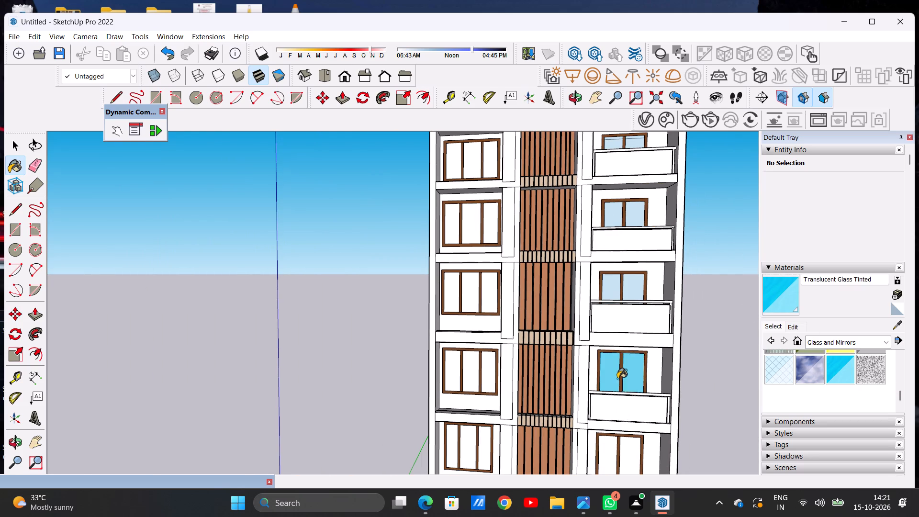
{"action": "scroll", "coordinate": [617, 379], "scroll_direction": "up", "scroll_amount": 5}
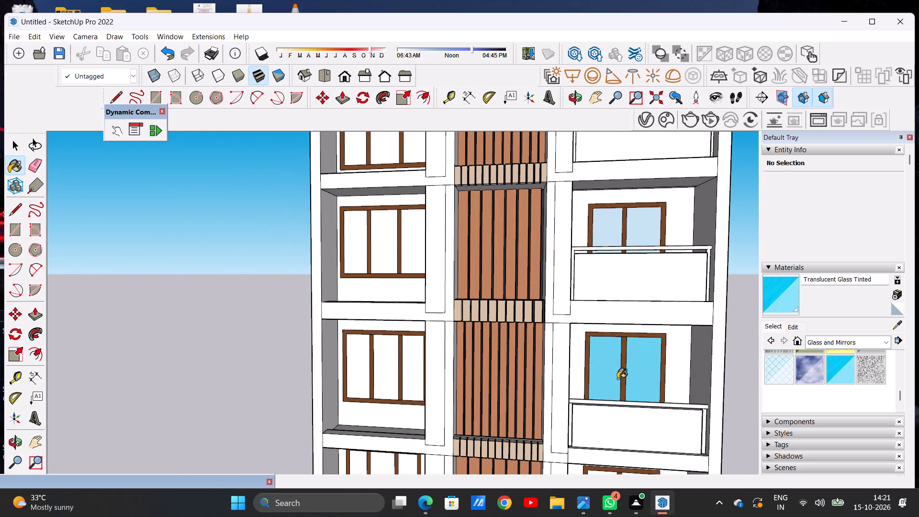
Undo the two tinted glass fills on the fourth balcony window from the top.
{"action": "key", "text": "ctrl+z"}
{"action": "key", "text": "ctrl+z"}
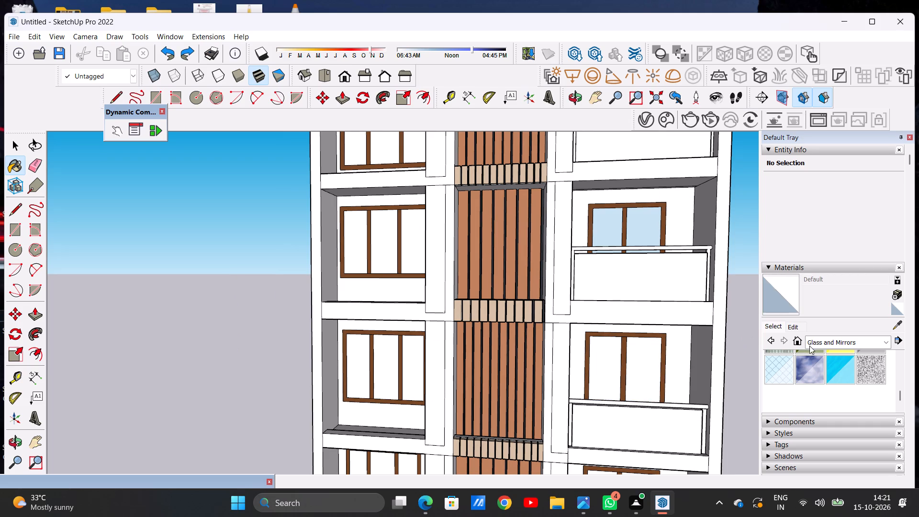
Paint both panes of the fourth balcony window from the top with Translucent Glass Gold.
{"action": "scroll", "coordinate": [807, 377], "scroll_direction": "down", "scroll_amount": 2}
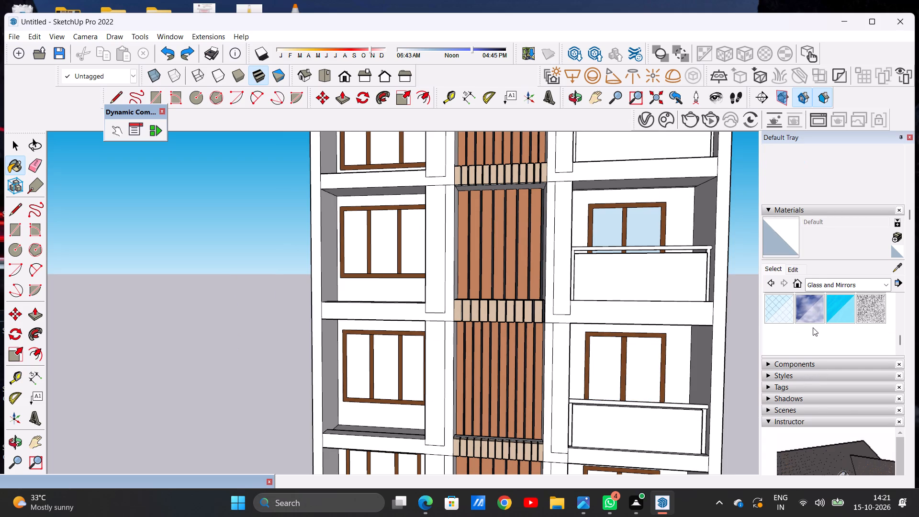
{"action": "scroll", "coordinate": [813, 327], "scroll_direction": "up", "scroll_amount": 1}
{"action": "left_click", "coordinate": [847, 328]}
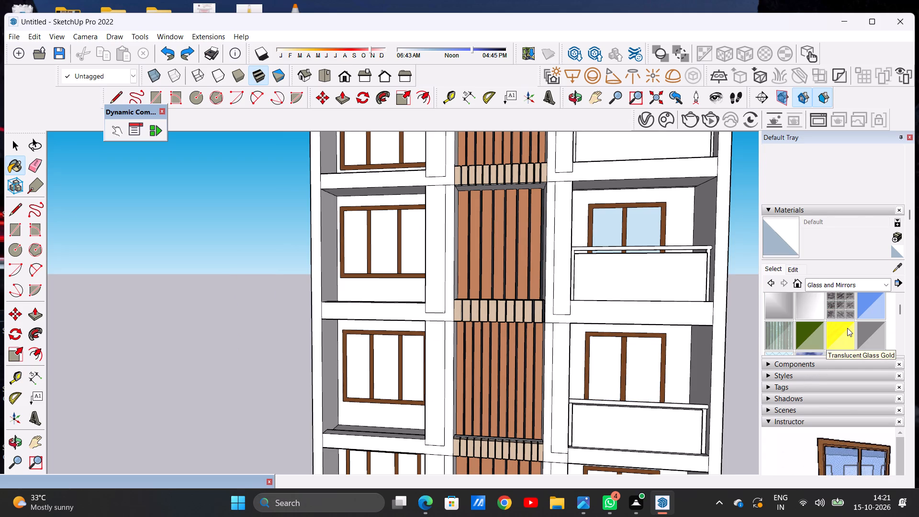
{"action": "left_click", "coordinate": [608, 345]}
{"action": "left_click", "coordinate": [653, 357]}
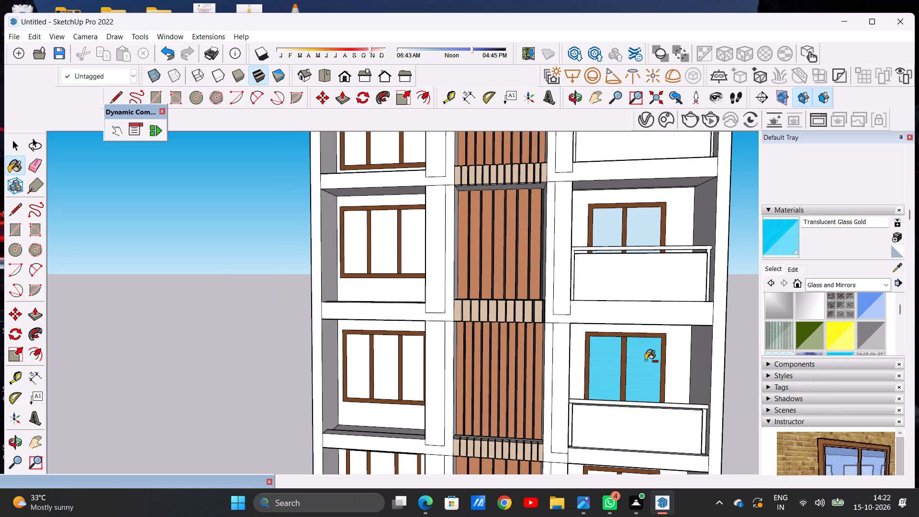
Darken the Translucent Glass Gold material to a deep teal by lowering its colour brightness.
{"action": "scroll", "coordinate": [636, 376], "scroll_direction": "up", "scroll_amount": 7}
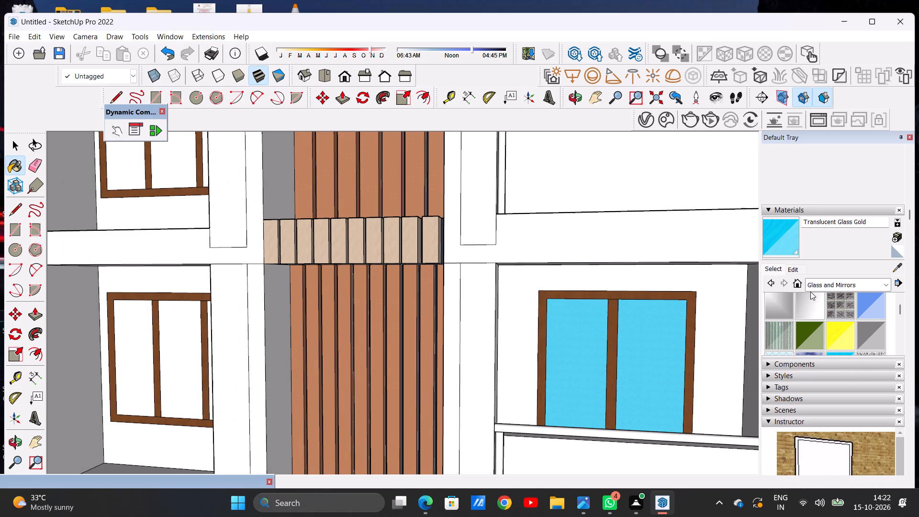
{"action": "left_click", "coordinate": [795, 271]}
{"action": "left_click", "coordinate": [822, 320]}
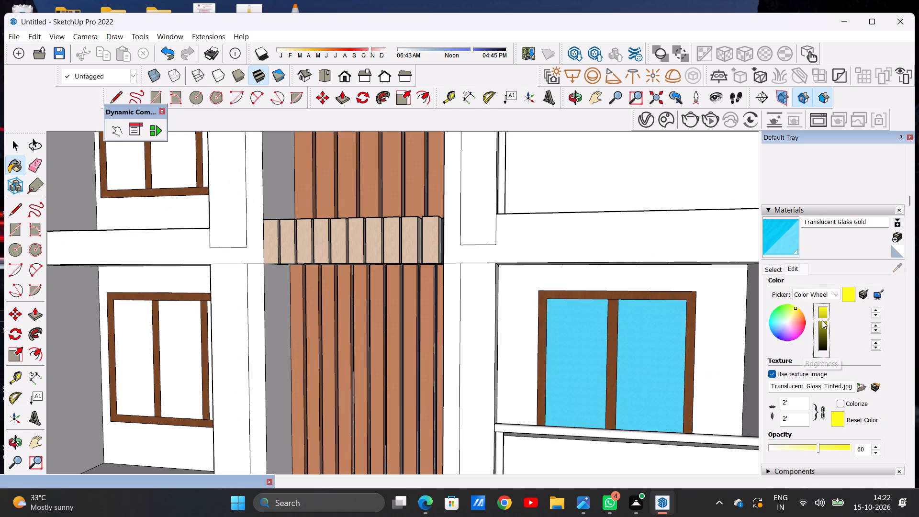
{"action": "scroll", "coordinate": [615, 322], "scroll_direction": "down", "scroll_amount": 13}
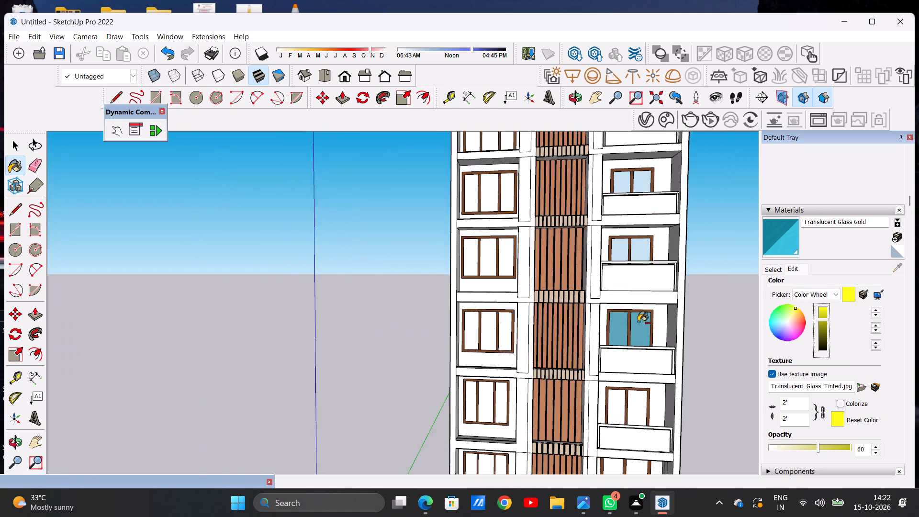
{"action": "scroll", "coordinate": [639, 322], "scroll_direction": "down", "scroll_amount": 7}
{"action": "scroll", "coordinate": [634, 336], "scroll_direction": "up", "scroll_amount": 19}
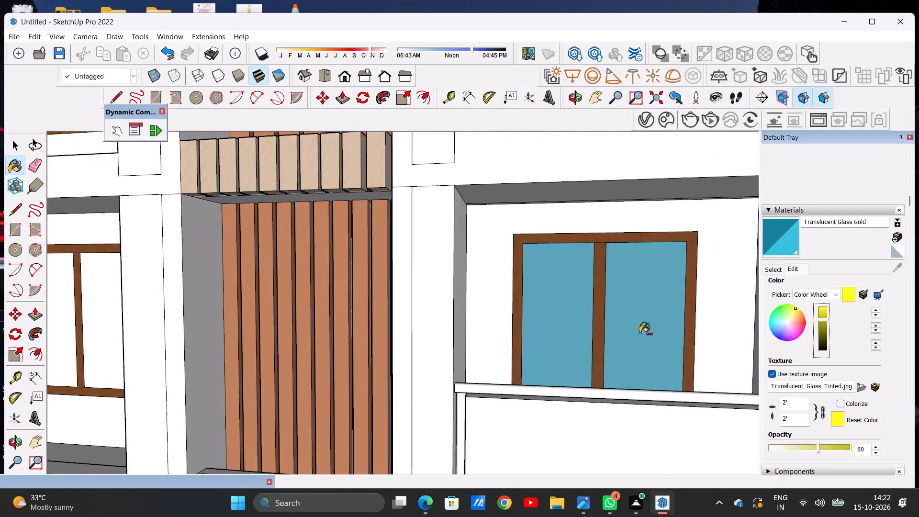
{"action": "scroll", "coordinate": [641, 333], "scroll_direction": "up", "scroll_amount": 6}
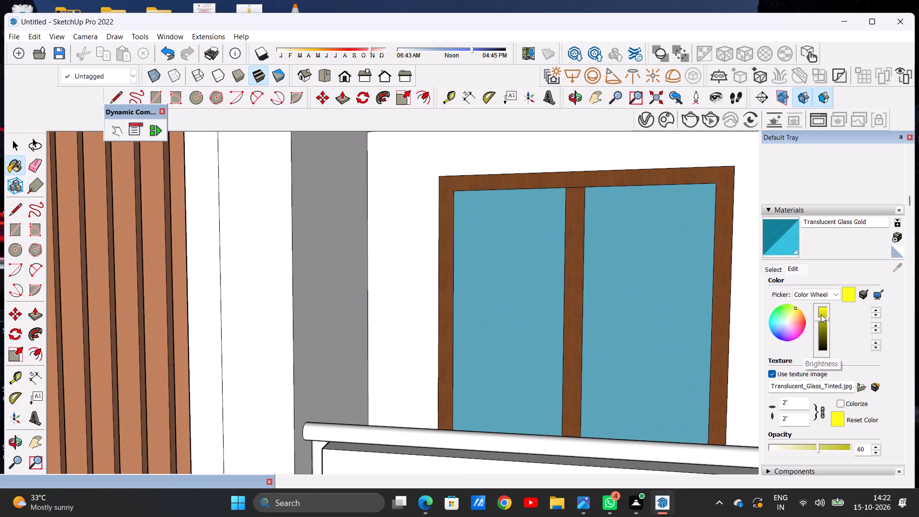
{"action": "left_click", "coordinate": [820, 315]}
{"action": "left_click", "coordinate": [820, 326]}
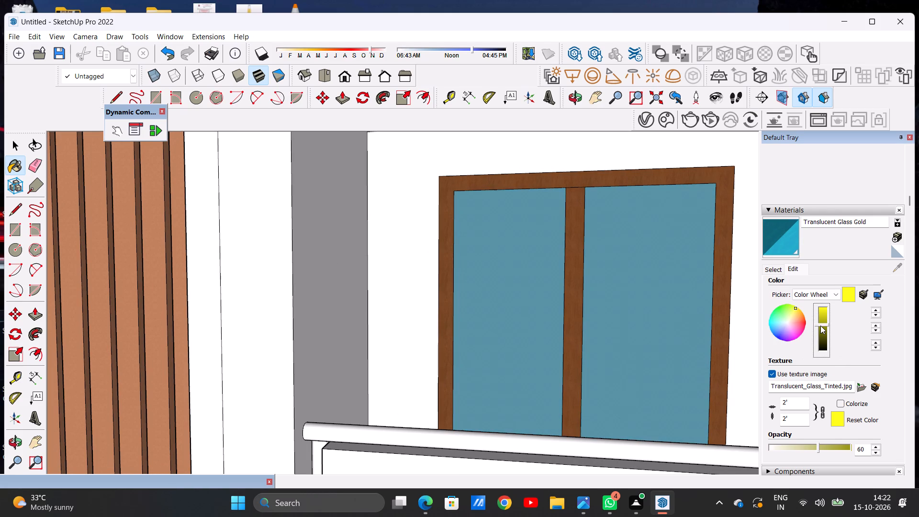
{"action": "left_click", "coordinate": [821, 332]}
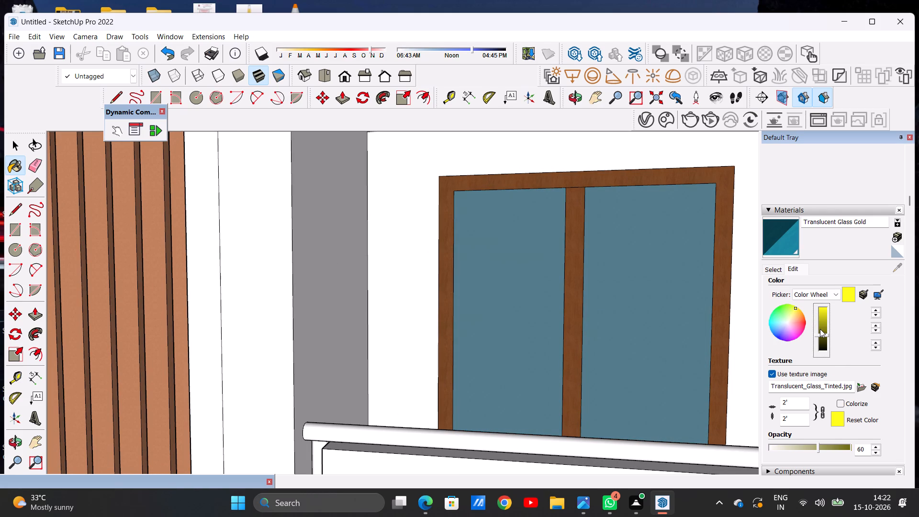
{"action": "left_click", "coordinate": [822, 329]}
{"action": "scroll", "coordinate": [685, 302], "scroll_direction": "down", "scroll_amount": 16}
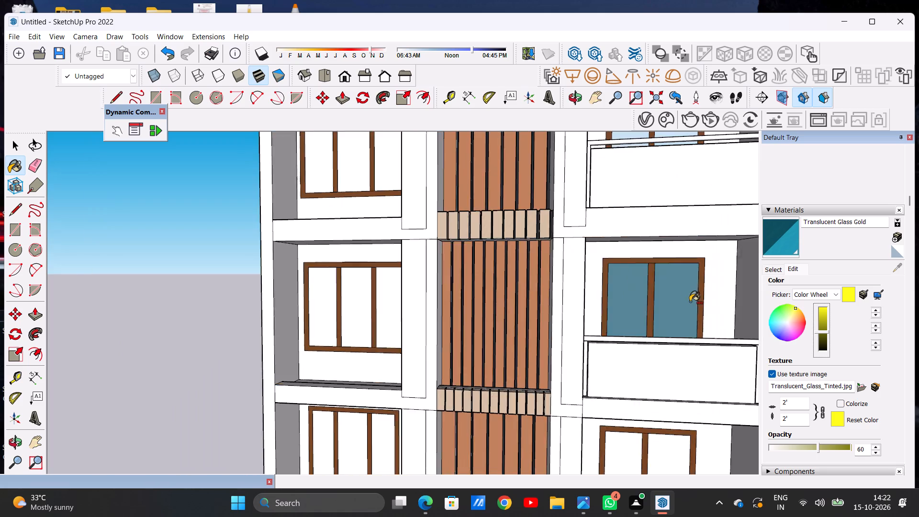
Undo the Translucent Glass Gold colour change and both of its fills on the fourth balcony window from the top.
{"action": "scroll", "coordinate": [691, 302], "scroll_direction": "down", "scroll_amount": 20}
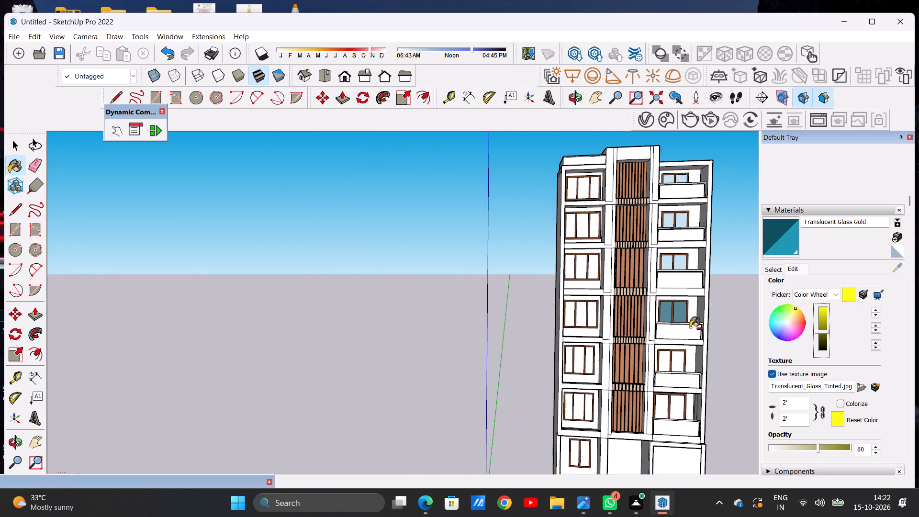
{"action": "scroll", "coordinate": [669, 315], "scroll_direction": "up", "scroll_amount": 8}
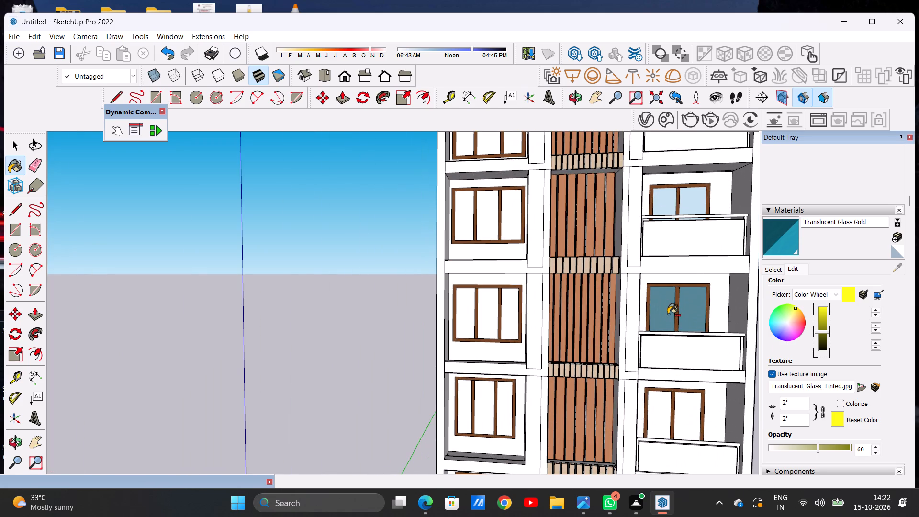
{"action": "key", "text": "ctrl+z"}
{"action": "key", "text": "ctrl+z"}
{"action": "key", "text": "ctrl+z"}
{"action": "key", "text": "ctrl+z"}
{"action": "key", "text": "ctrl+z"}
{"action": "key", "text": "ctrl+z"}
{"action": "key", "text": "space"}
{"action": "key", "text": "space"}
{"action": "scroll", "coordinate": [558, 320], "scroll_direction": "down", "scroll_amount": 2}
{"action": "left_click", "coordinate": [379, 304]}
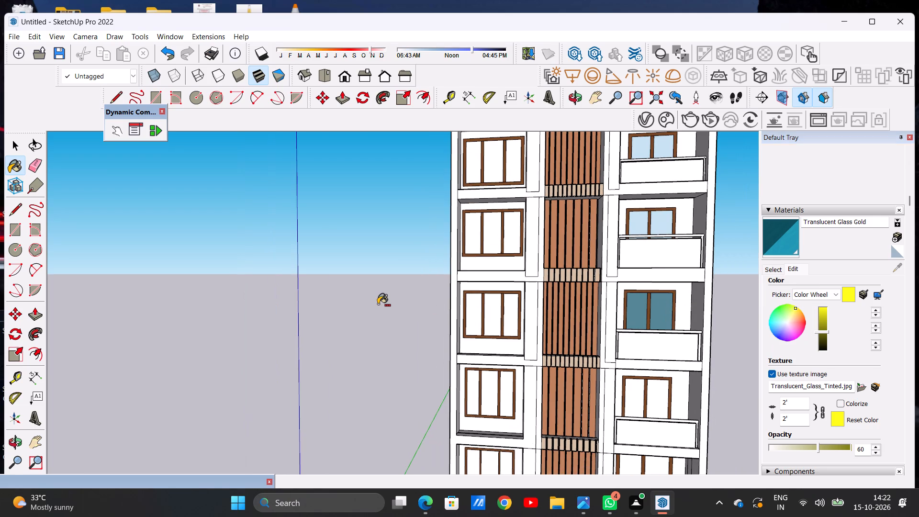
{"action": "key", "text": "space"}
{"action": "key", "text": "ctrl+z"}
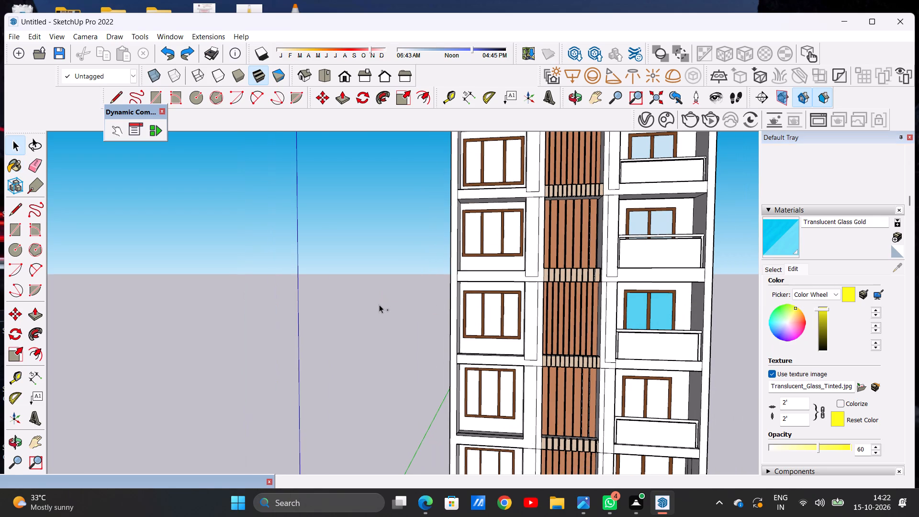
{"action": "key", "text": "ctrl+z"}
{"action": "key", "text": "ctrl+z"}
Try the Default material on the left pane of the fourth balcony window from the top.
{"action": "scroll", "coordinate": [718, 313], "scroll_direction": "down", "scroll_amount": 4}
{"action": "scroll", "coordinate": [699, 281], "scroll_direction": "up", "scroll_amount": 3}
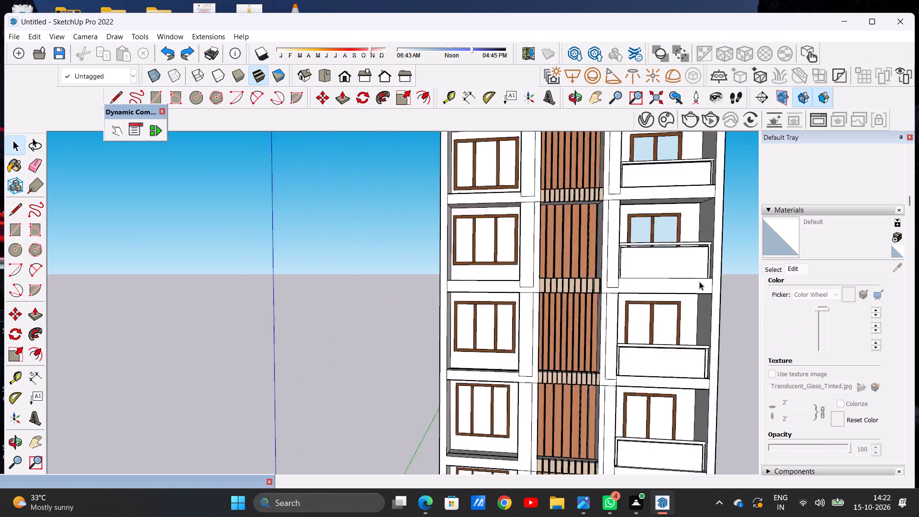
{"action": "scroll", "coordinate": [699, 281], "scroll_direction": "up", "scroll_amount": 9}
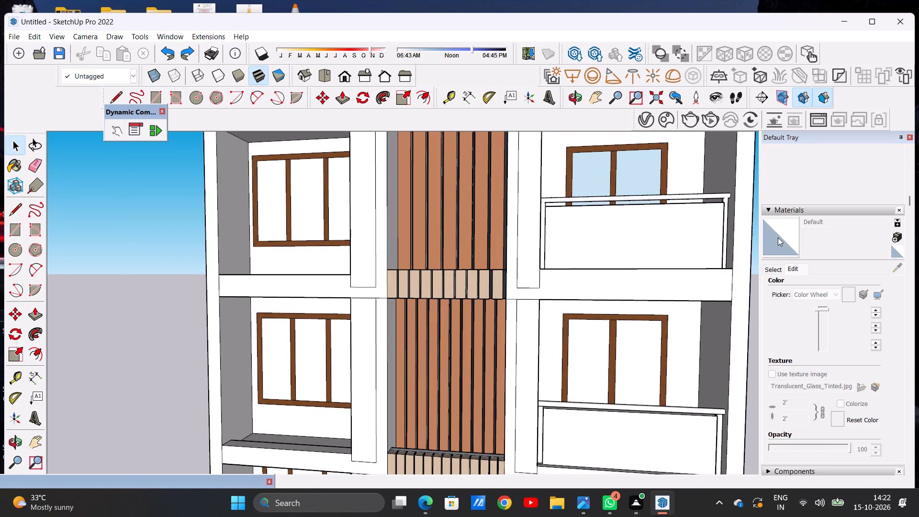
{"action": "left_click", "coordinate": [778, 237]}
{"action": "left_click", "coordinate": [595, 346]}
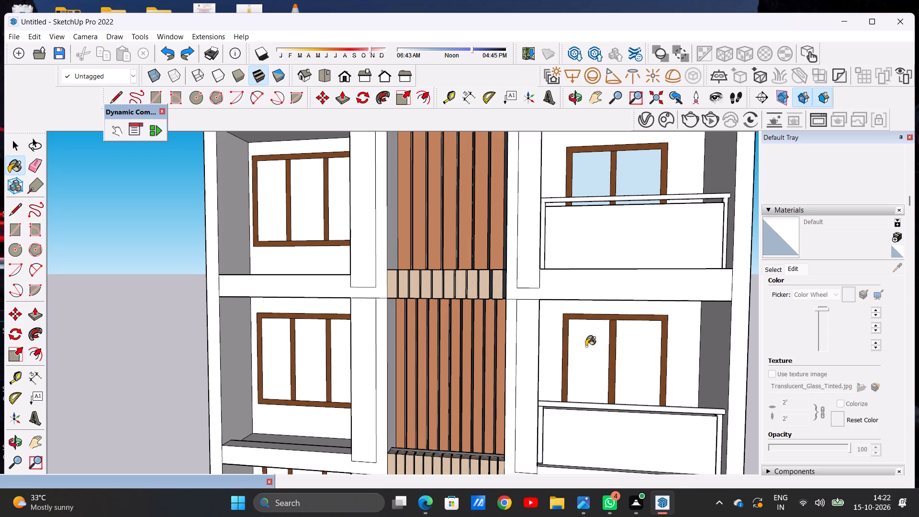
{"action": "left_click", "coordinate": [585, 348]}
Paint both panes of the fourth balcony window from the top with Translucent Glass Safety from Glass and Mirrors.
{"action": "scroll", "coordinate": [804, 273], "scroll_direction": "up", "scroll_amount": 2}
{"action": "scroll", "coordinate": [804, 273], "scroll_direction": "down", "scroll_amount": 2}
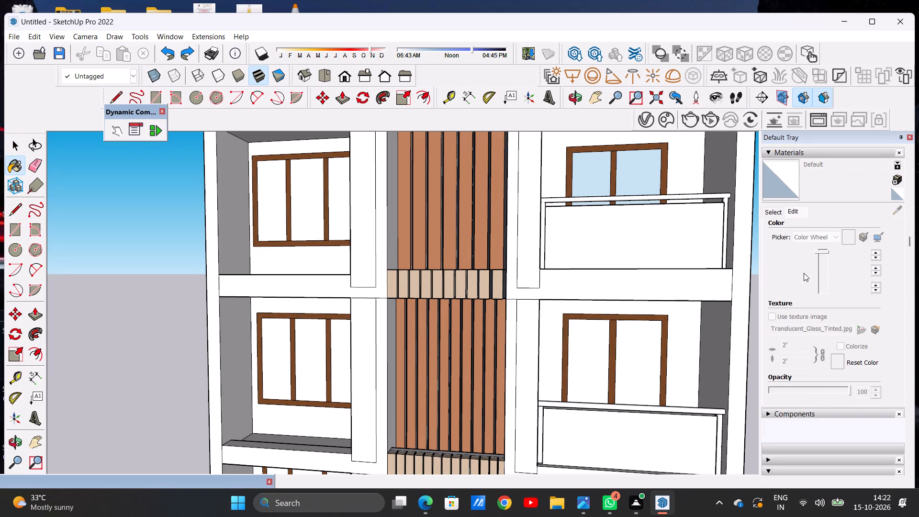
{"action": "left_click", "coordinate": [773, 215]}
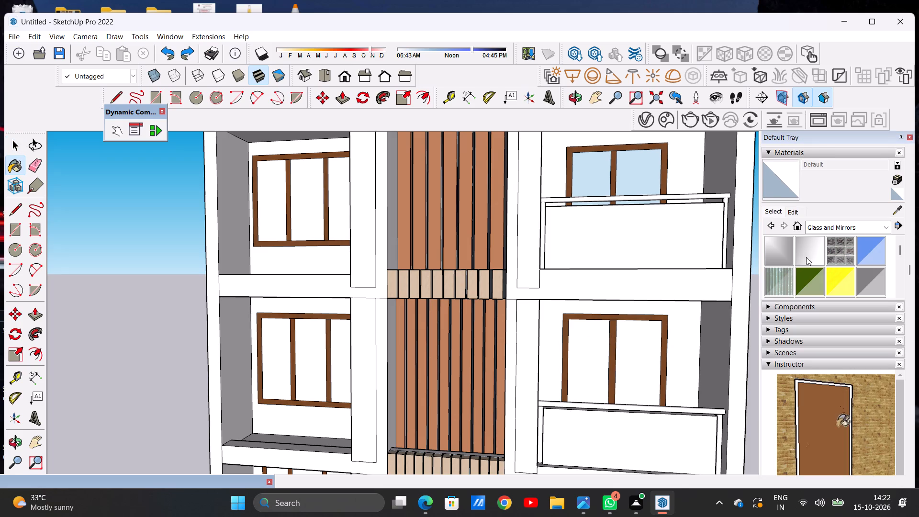
{"action": "scroll", "coordinate": [855, 259], "scroll_direction": "down", "scroll_amount": 1}
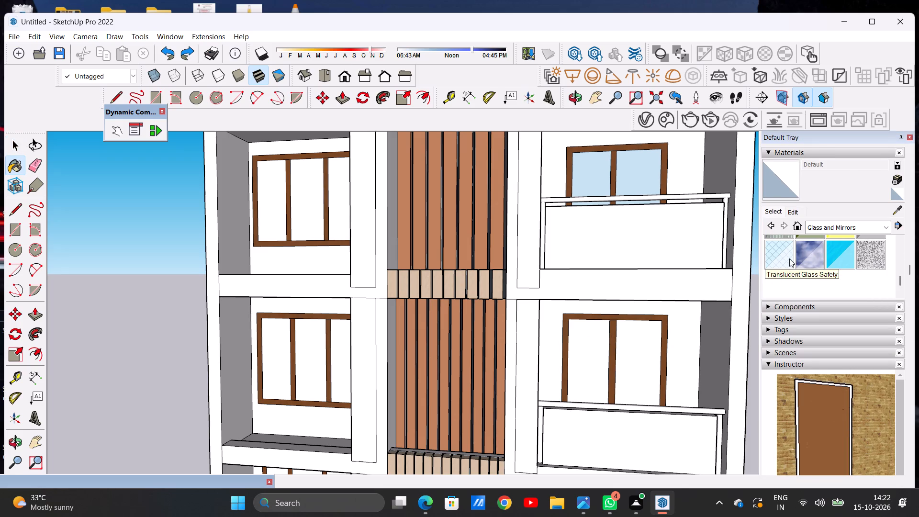
{"action": "left_click", "coordinate": [789, 258]}
{"action": "scroll", "coordinate": [605, 333], "scroll_direction": "up", "scroll_amount": 1}
{"action": "scroll", "coordinate": [605, 333], "scroll_direction": "down", "scroll_amount": 1}
{"action": "scroll", "coordinate": [605, 333], "scroll_direction": "up", "scroll_amount": 4}
{"action": "left_click", "coordinate": [589, 348]}
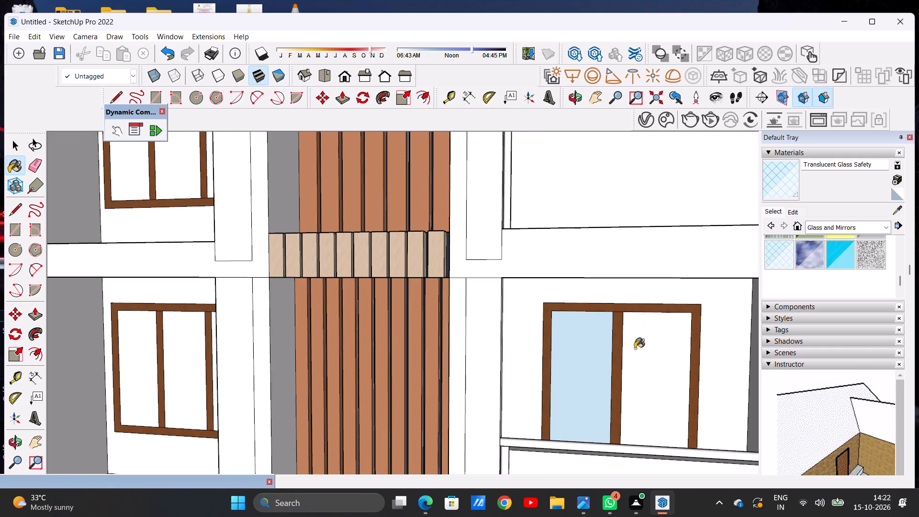
{"action": "left_click", "coordinate": [688, 348]}
Paint both panes of the fifth balcony window from the top with Translucent Glass Safety.
{"action": "scroll", "coordinate": [667, 348], "scroll_direction": "down", "scroll_amount": 20}
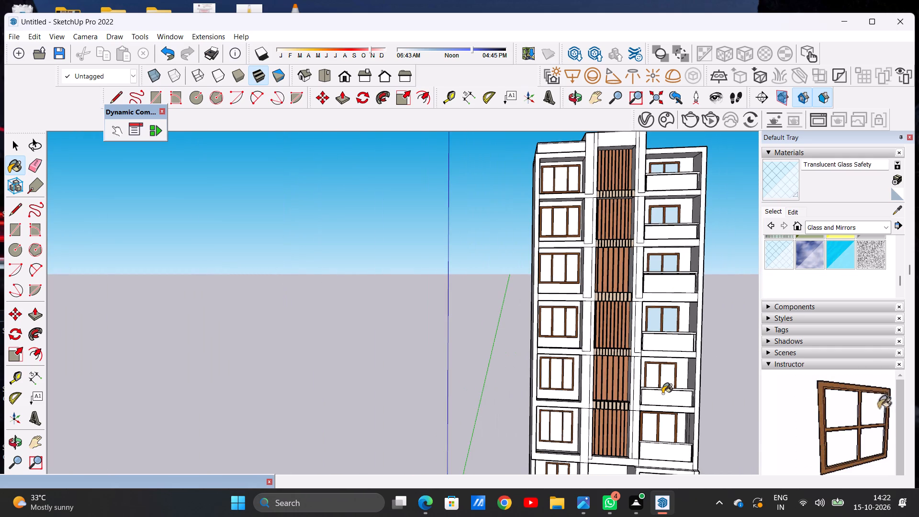
{"action": "scroll", "coordinate": [662, 393], "scroll_direction": "up", "scroll_amount": 13}
{"action": "scroll", "coordinate": [627, 361], "scroll_direction": "up", "scroll_amount": 2}
{"action": "scroll", "coordinate": [627, 361], "scroll_direction": "down", "scroll_amount": 1}
{"action": "scroll", "coordinate": [627, 361], "scroll_direction": "up", "scroll_amount": 5}
{"action": "left_click", "coordinate": [624, 356]}
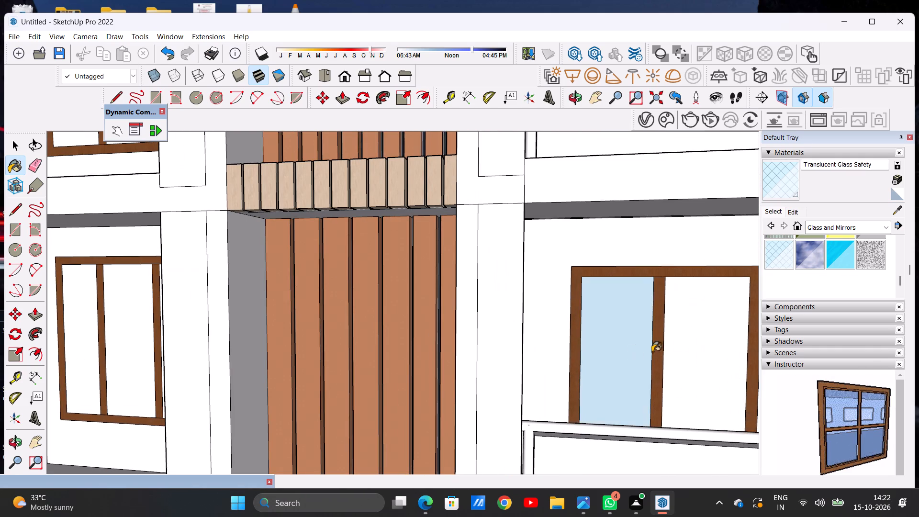
{"action": "left_click", "coordinate": [689, 349]}
Paint both panes of the sixth balcony window from the top with Translucent Glass Safety.
{"action": "scroll", "coordinate": [624, 346], "scroll_direction": "down", "scroll_amount": 20}
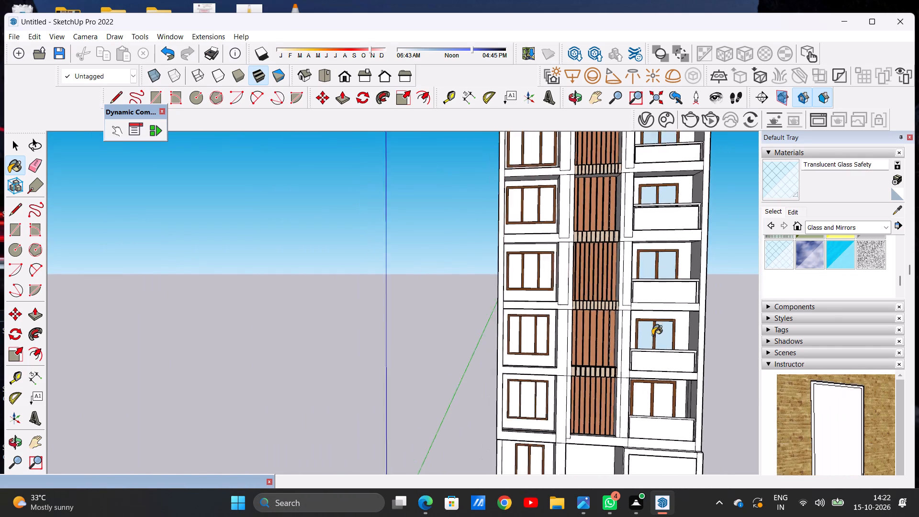
{"action": "scroll", "coordinate": [652, 335], "scroll_direction": "down", "scroll_amount": 1}
{"action": "scroll", "coordinate": [658, 393], "scroll_direction": "up", "scroll_amount": 15}
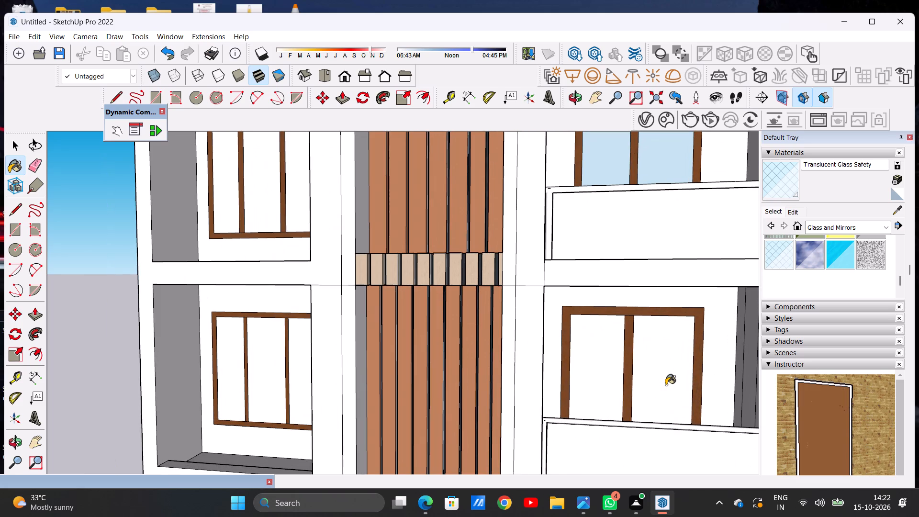
{"action": "left_click", "coordinate": [666, 385]}
{"action": "left_click", "coordinate": [580, 380]}
Examine the painted balcony windows and the whole front facade from a distance and a slightly different angle.
{"action": "scroll", "coordinate": [689, 399], "scroll_direction": "down", "scroll_amount": 13}
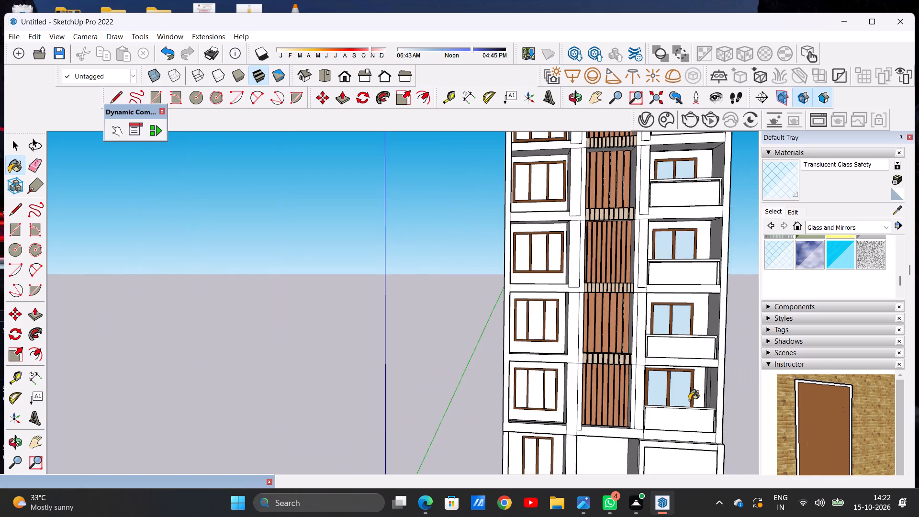
{"action": "scroll", "coordinate": [689, 400], "scroll_direction": "down", "scroll_amount": 11}
{"action": "scroll", "coordinate": [682, 284], "scroll_direction": "up", "scroll_amount": 7}
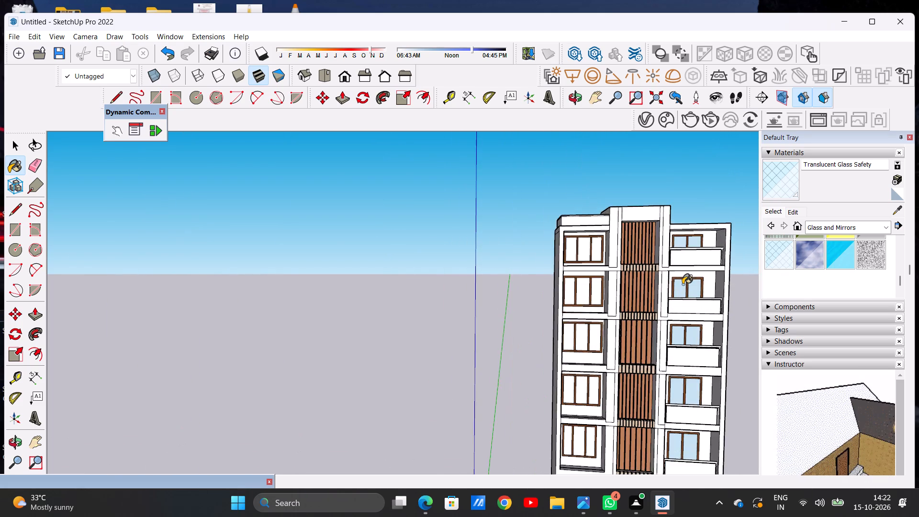
{"action": "scroll", "coordinate": [683, 284], "scroll_direction": "up", "scroll_amount": 6}
{"action": "middle_click_drag", "start_coordinate": [681, 293], "coordinate": [637, 299]}
{"action": "scroll", "coordinate": [635, 305], "scroll_direction": "down", "scroll_amount": 9}
{"action": "scroll", "coordinate": [635, 308], "scroll_direction": "up", "scroll_amount": 1}
{"action": "scroll", "coordinate": [629, 307], "scroll_direction": "down", "scroll_amount": 7}
{"action": "middle_click_drag", "start_coordinate": [608, 329], "coordinate": [655, 318]}
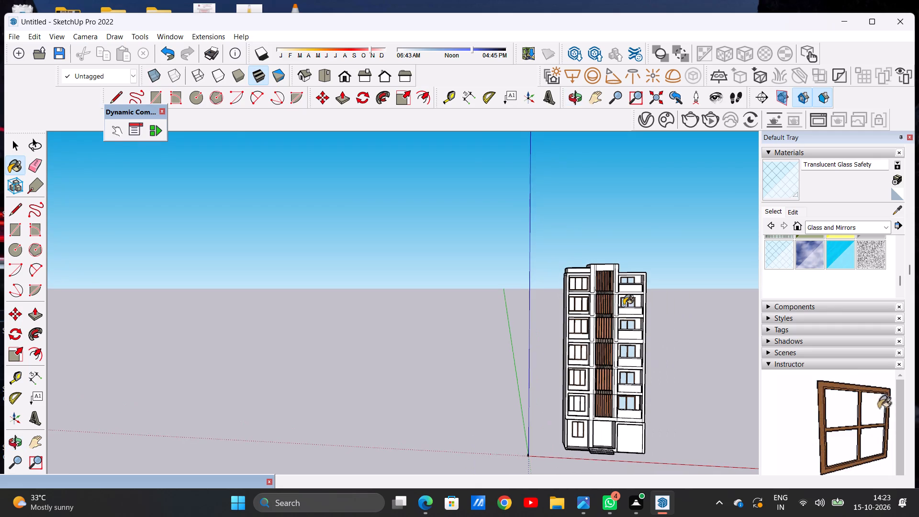
Paint the left and middle panes of the topmost three-pane window with Translucent Glass Gray.
{"action": "scroll", "coordinate": [594, 296], "scroll_direction": "up", "scroll_amount": 4}
{"action": "scroll", "coordinate": [576, 293], "scroll_direction": "down", "scroll_amount": 1}
{"action": "scroll", "coordinate": [576, 293], "scroll_direction": "up", "scroll_amount": 15}
{"action": "scroll", "coordinate": [588, 277], "scroll_direction": "down", "scroll_amount": 3}
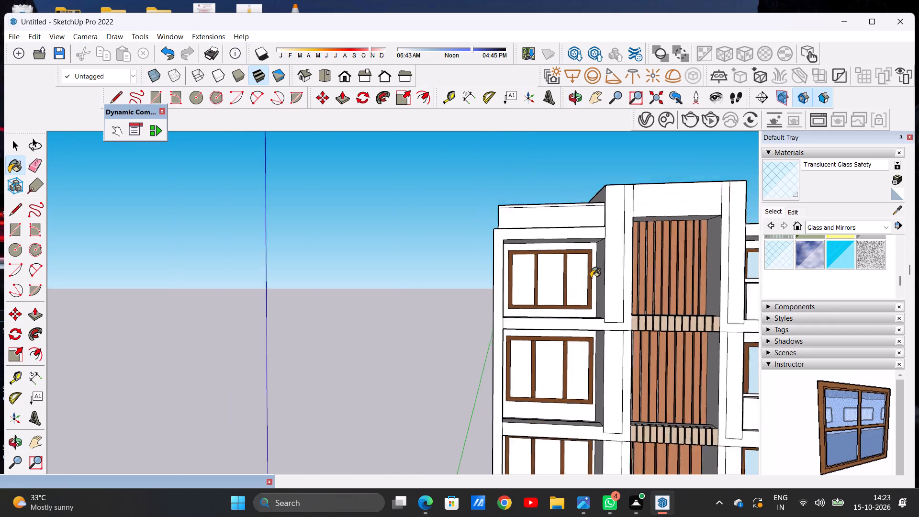
{"action": "scroll", "coordinate": [591, 278], "scroll_direction": "down", "scroll_amount": 2}
{"action": "scroll", "coordinate": [516, 283], "scroll_direction": "up", "scroll_amount": 6}
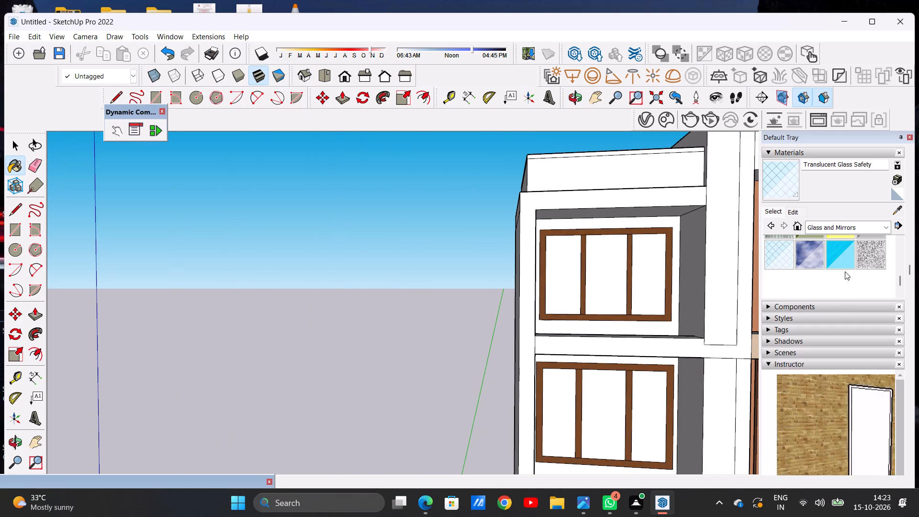
{"action": "scroll", "coordinate": [845, 263], "scroll_direction": "up", "scroll_amount": 1}
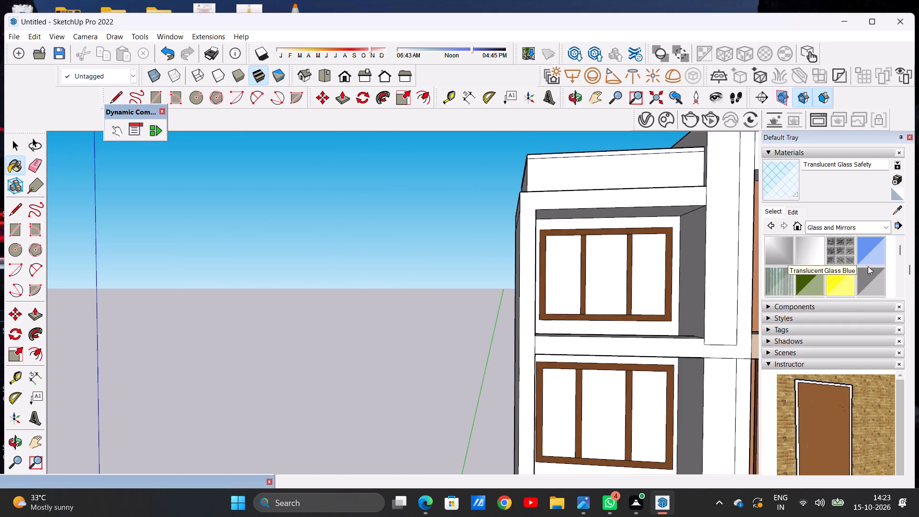
{"action": "left_click", "coordinate": [863, 280]}
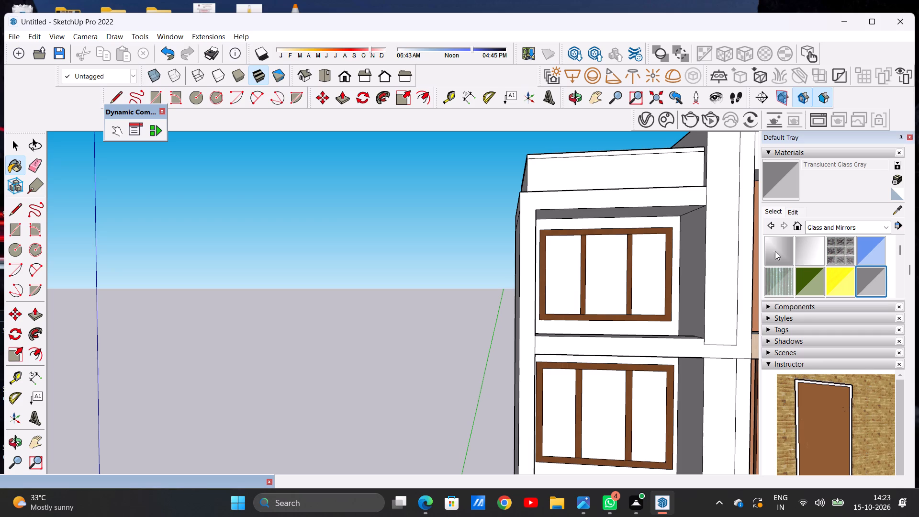
{"action": "left_click", "coordinate": [568, 266]}
{"action": "left_click", "coordinate": [599, 266]}
{"action": "left_click", "coordinate": [632, 272]}
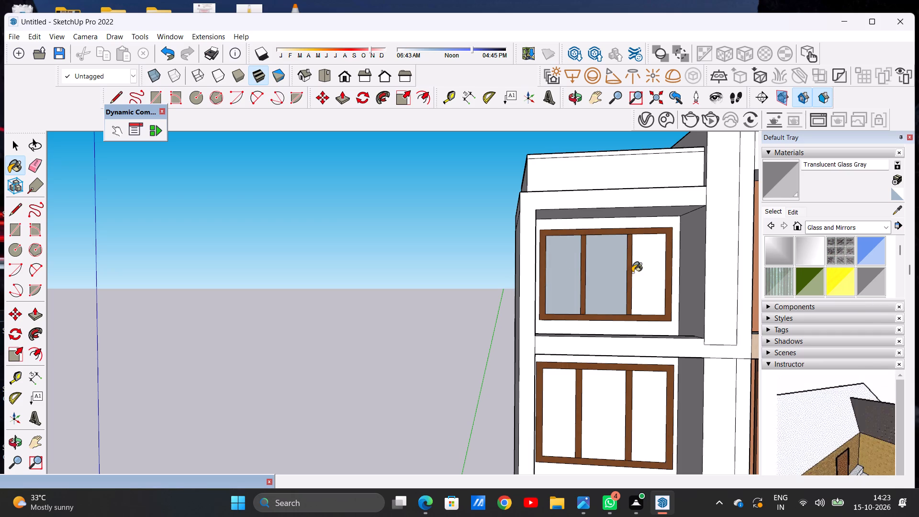
Lighten the Translucent Glass Gray material to a pale gray by raising its colour brightness.
{"action": "left_click", "coordinate": [793, 212]}
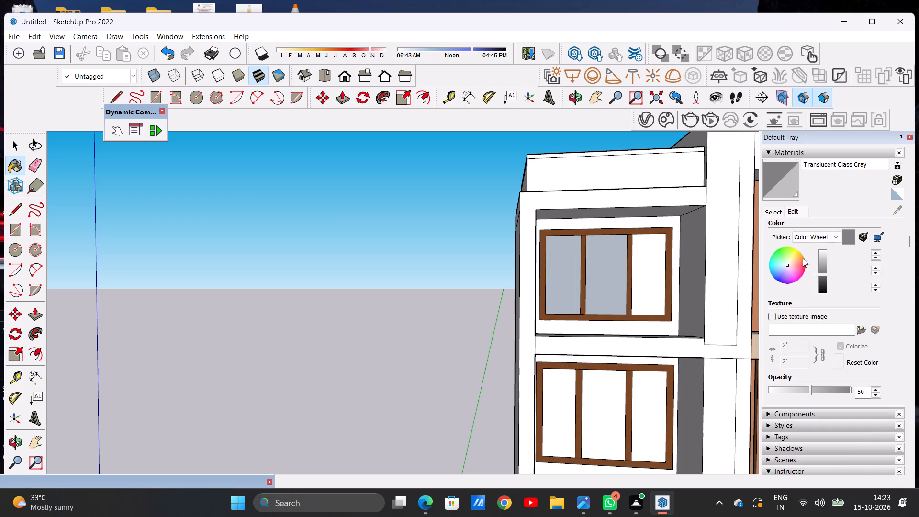
{"action": "left_click", "coordinate": [824, 269]}
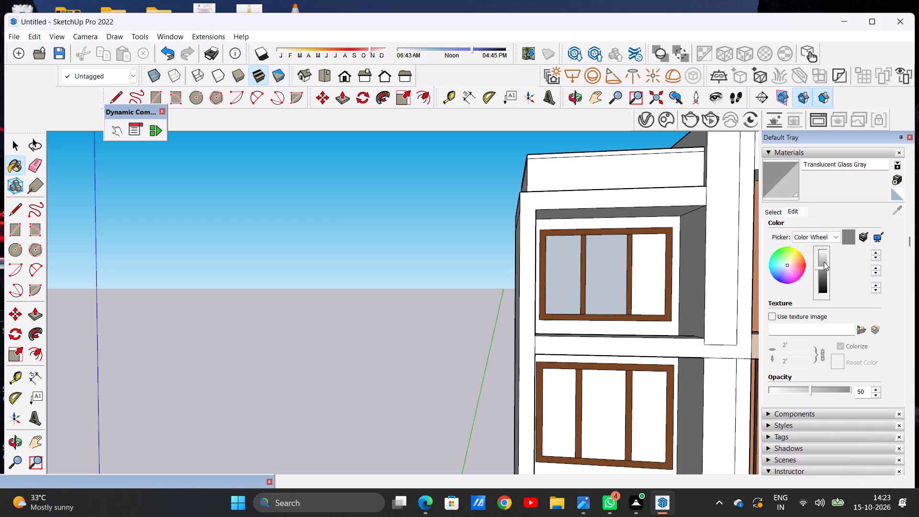
{"action": "left_click", "coordinate": [824, 262]}
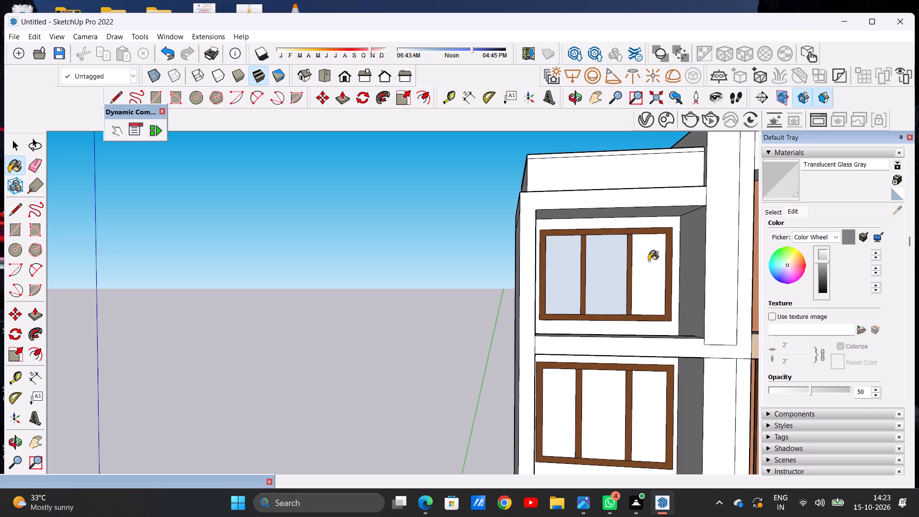
Paint the remaining right pane of the topmost three-pane window with the lightened Translucent Glass Gray.
{"action": "scroll", "coordinate": [630, 250], "scroll_direction": "down", "scroll_amount": 18}
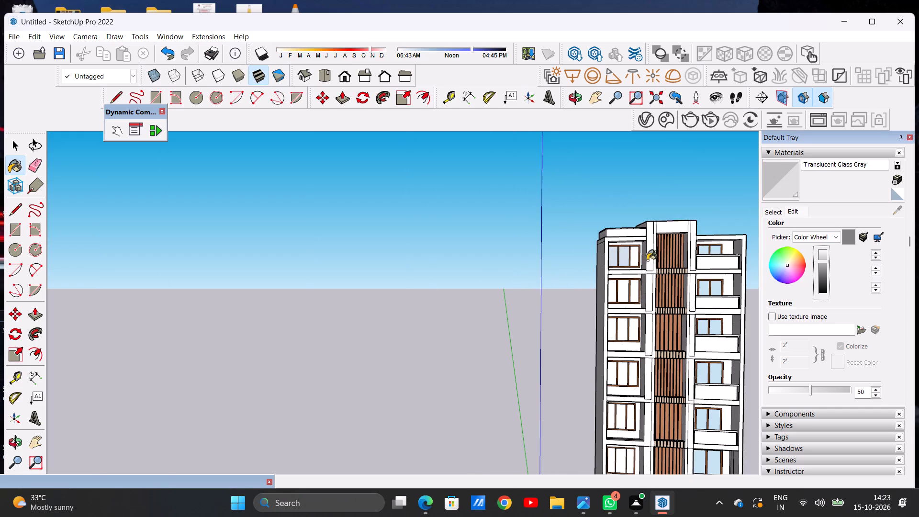
{"action": "scroll", "coordinate": [628, 260], "scroll_direction": "up", "scroll_amount": 20}
{"action": "scroll", "coordinate": [628, 260], "scroll_direction": "up", "scroll_amount": 2}
{"action": "left_click", "coordinate": [632, 253]}
Paint all three panes of the second three-pane window from the top with the lightened Translucent Glass Gray.
{"action": "scroll", "coordinate": [604, 254], "scroll_direction": "down", "scroll_amount": 4}
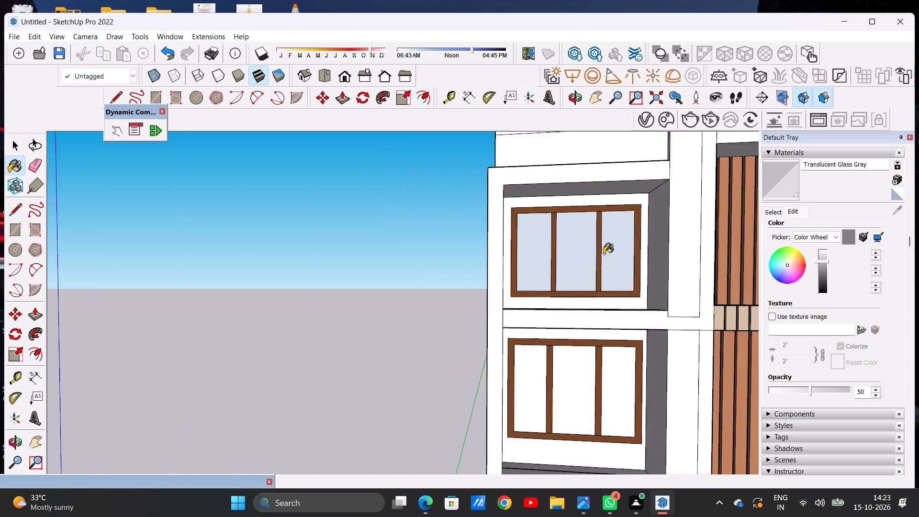
{"action": "scroll", "coordinate": [604, 254], "scroll_direction": "down", "scroll_amount": 11}
{"action": "scroll", "coordinate": [612, 298], "scroll_direction": "up", "scroll_amount": 13}
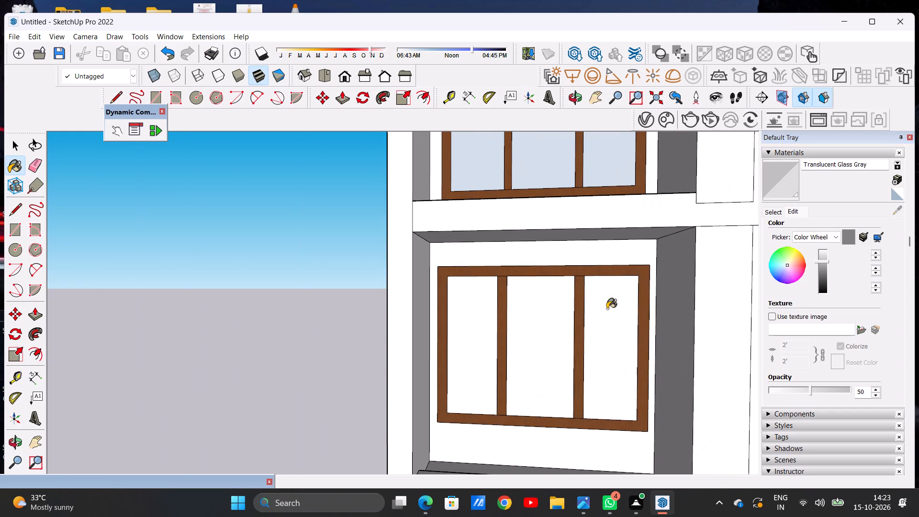
{"action": "left_click", "coordinate": [607, 309]}
{"action": "left_click", "coordinate": [543, 315]}
{"action": "left_click", "coordinate": [467, 317]}
Paint all three panes of the third three-pane window from the top with the lightened Translucent Glass Gray.
{"action": "scroll", "coordinate": [573, 289], "scroll_direction": "down", "scroll_amount": 10}
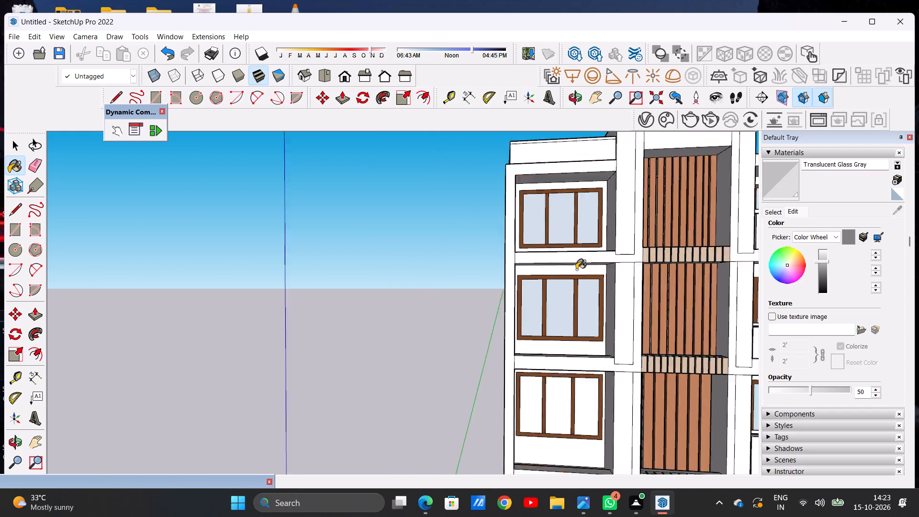
{"action": "scroll", "coordinate": [576, 270], "scroll_direction": "down", "scroll_amount": 8}
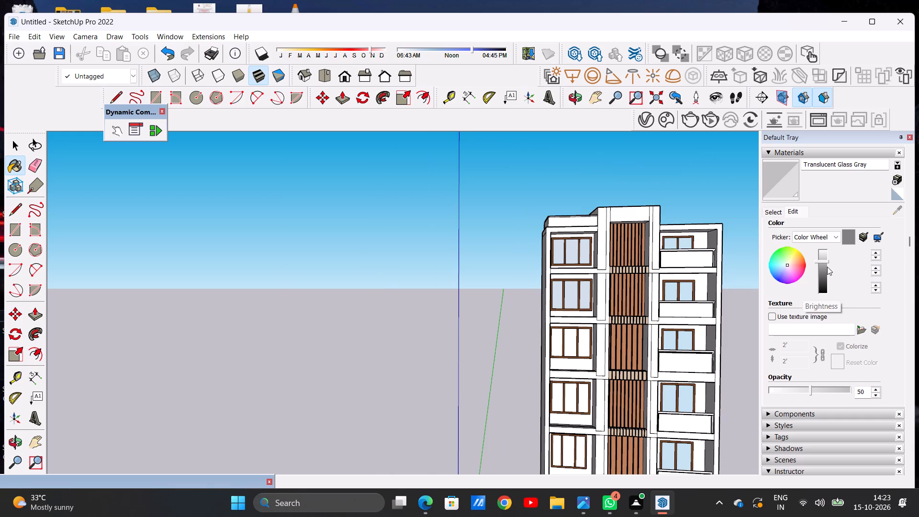
{"action": "scroll", "coordinate": [594, 330], "scroll_direction": "up", "scroll_amount": 5}
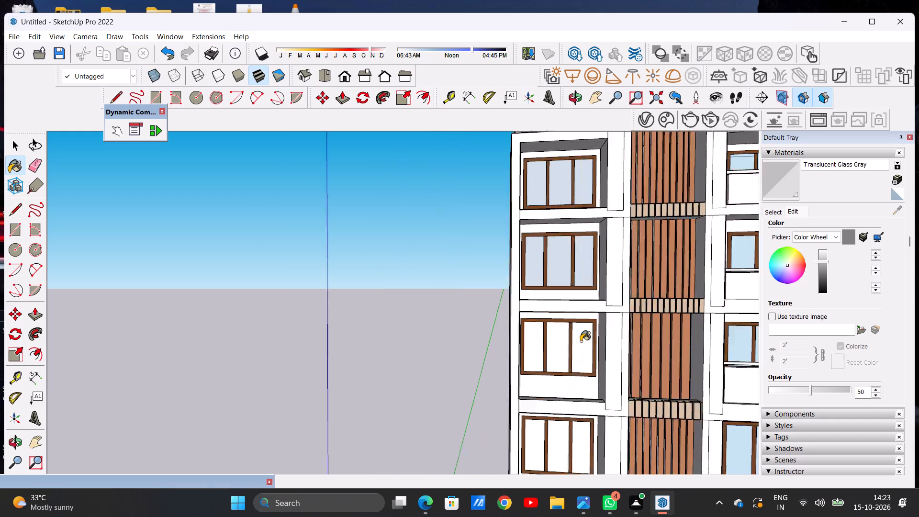
{"action": "scroll", "coordinate": [581, 341], "scroll_direction": "up", "scroll_amount": 8}
{"action": "left_click", "coordinate": [581, 341]}
{"action": "left_click", "coordinate": [551, 342]}
{"action": "left_click", "coordinate": [497, 344]}
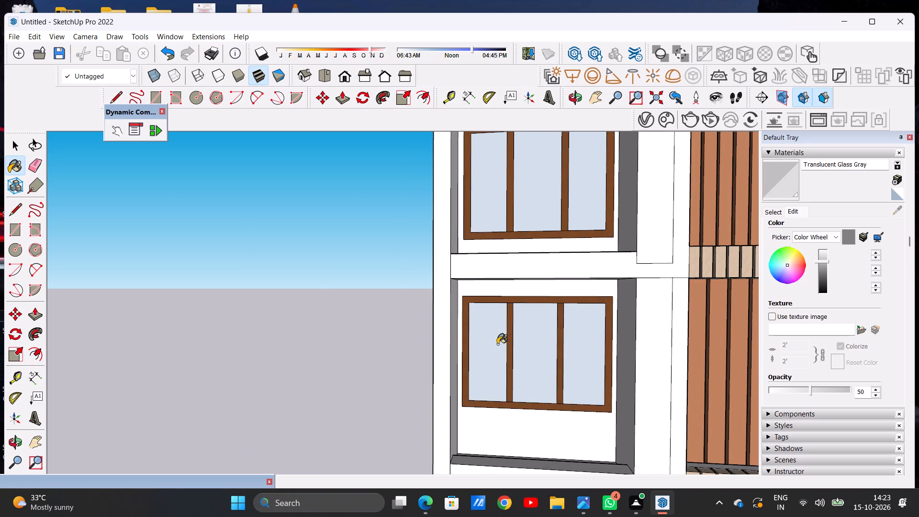
Paint all three panes of the fourth three-pane window from the top with the lightened Translucent Glass Gray.
{"action": "scroll", "coordinate": [557, 296], "scroll_direction": "down", "scroll_amount": 16}
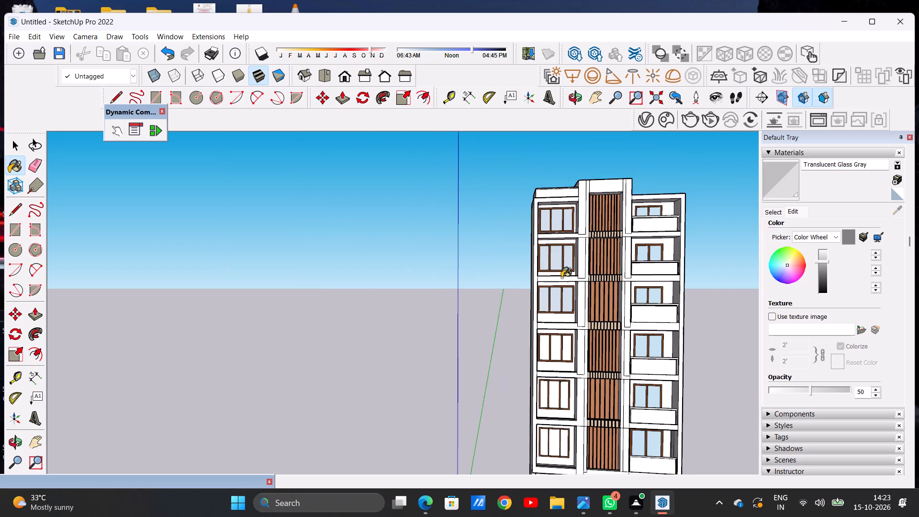
{"action": "scroll", "coordinate": [568, 369], "scroll_direction": "up", "scroll_amount": 15}
{"action": "scroll", "coordinate": [466, 340], "scroll_direction": "up", "scroll_amount": 7}
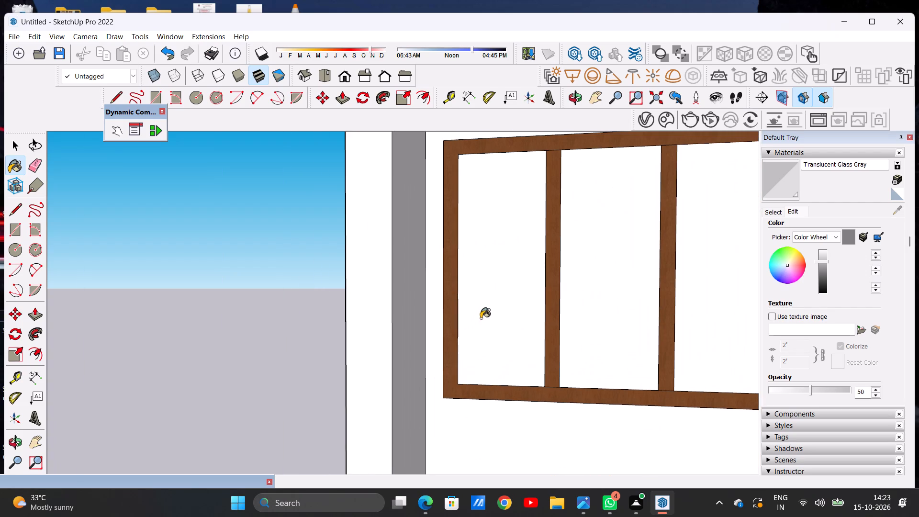
{"action": "left_click", "coordinate": [489, 310]}
{"action": "left_click", "coordinate": [576, 302]}
{"action": "left_click", "coordinate": [710, 302]}
Paint all three panes of the fifth three-pane window from the top with the lightened Translucent Glass Gray.
{"action": "scroll", "coordinate": [627, 307], "scroll_direction": "down", "scroll_amount": 10}
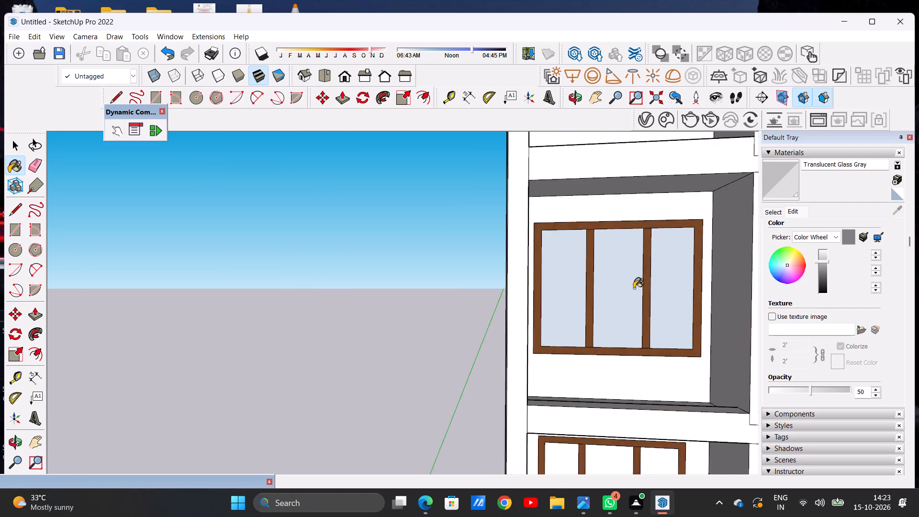
{"action": "scroll", "coordinate": [634, 288], "scroll_direction": "down", "scroll_amount": 12}
{"action": "scroll", "coordinate": [643, 392], "scroll_direction": "up", "scroll_amount": 6}
{"action": "middle_click_drag", "start_coordinate": [635, 348], "coordinate": [618, 348]}
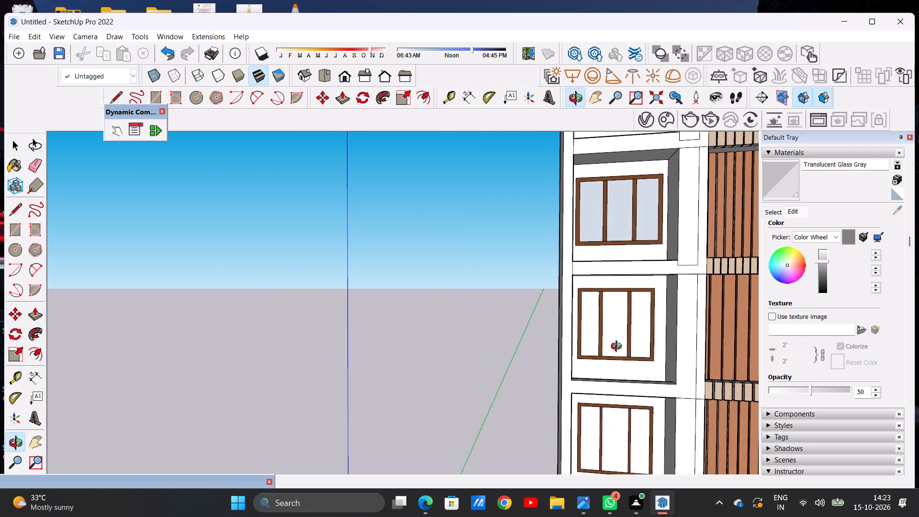
{"action": "middle_click_drag", "start_coordinate": [618, 348], "coordinate": [616, 348]}
{"action": "scroll", "coordinate": [629, 297], "scroll_direction": "up", "scroll_amount": 17}
{"action": "left_click", "coordinate": [545, 345]}
{"action": "left_click", "coordinate": [631, 345]}
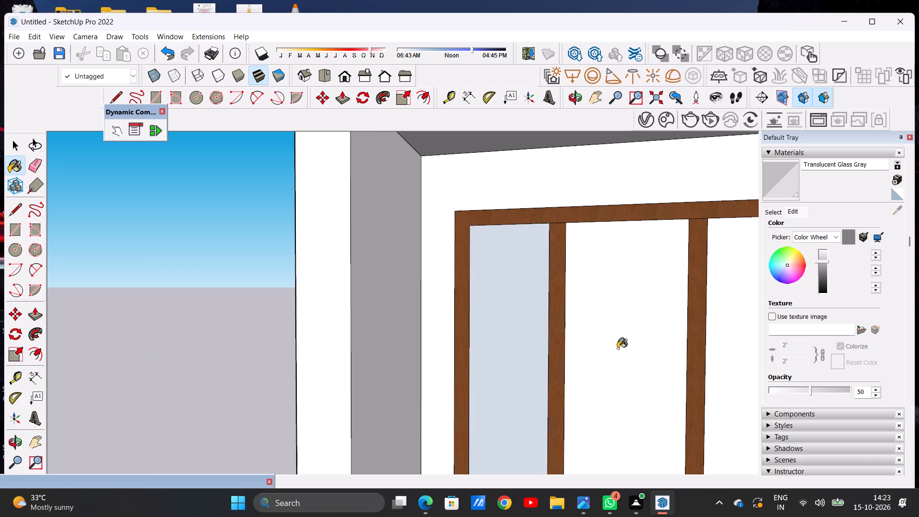
{"action": "scroll", "coordinate": [608, 349], "scroll_direction": "down", "scroll_amount": 8}
{"action": "left_click", "coordinate": [678, 337]}
Paint all three panes of the lowest three-pane window with the lightened Translucent Glass Gray.
{"action": "scroll", "coordinate": [560, 361], "scroll_direction": "down", "scroll_amount": 19}
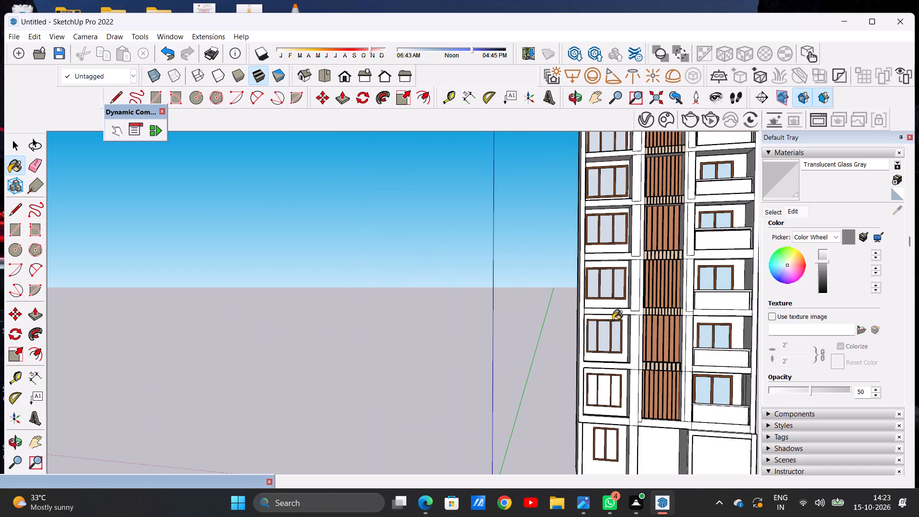
{"action": "scroll", "coordinate": [602, 407], "scroll_direction": "up", "scroll_amount": 20}
{"action": "scroll", "coordinate": [602, 407], "scroll_direction": "up", "scroll_amount": 2}
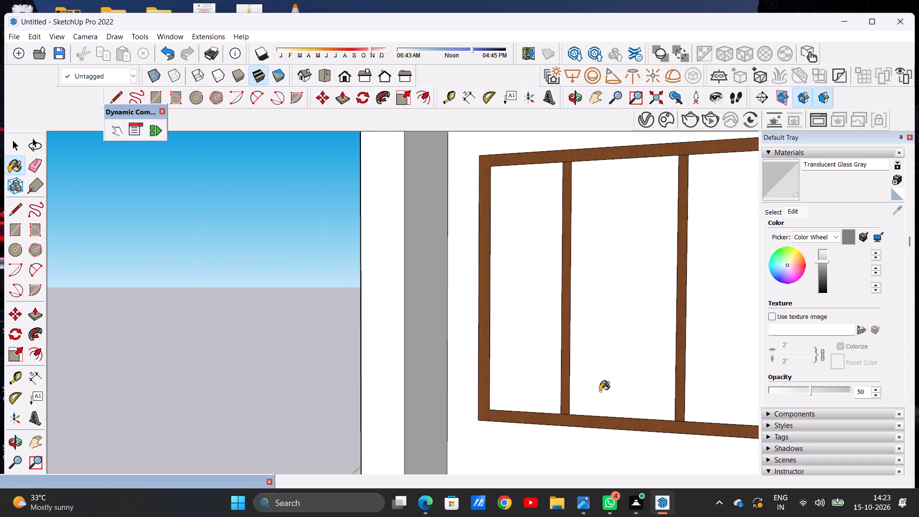
{"action": "left_click", "coordinate": [513, 332]}
{"action": "left_click", "coordinate": [604, 330]}
{"action": "left_click", "coordinate": [713, 332]}
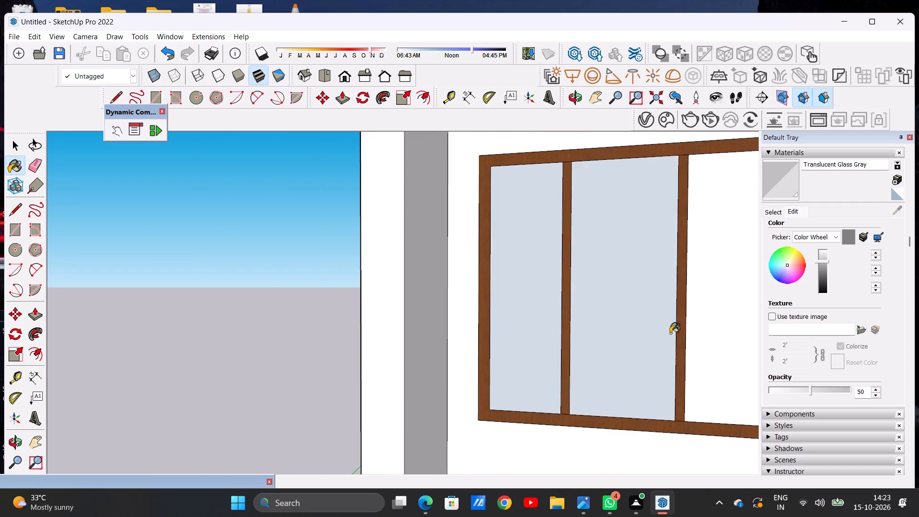
Paint both panes of the ground-floor two-pane window with the lightened Translucent Glass Gray.
{"action": "scroll", "coordinate": [628, 337], "scroll_direction": "down", "scroll_amount": 13}
{"action": "scroll", "coordinate": [637, 322], "scroll_direction": "down", "scroll_amount": 15}
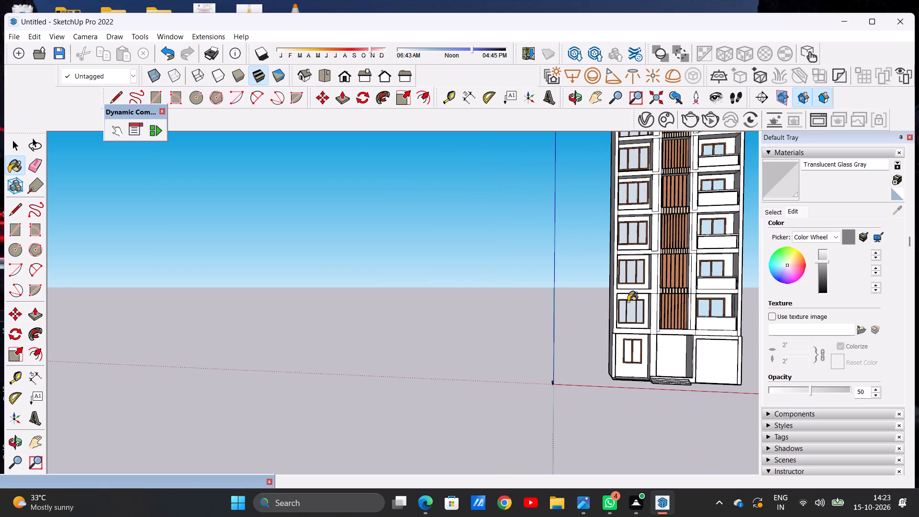
{"action": "middle_click_drag", "start_coordinate": [629, 366], "coordinate": [635, 378]}
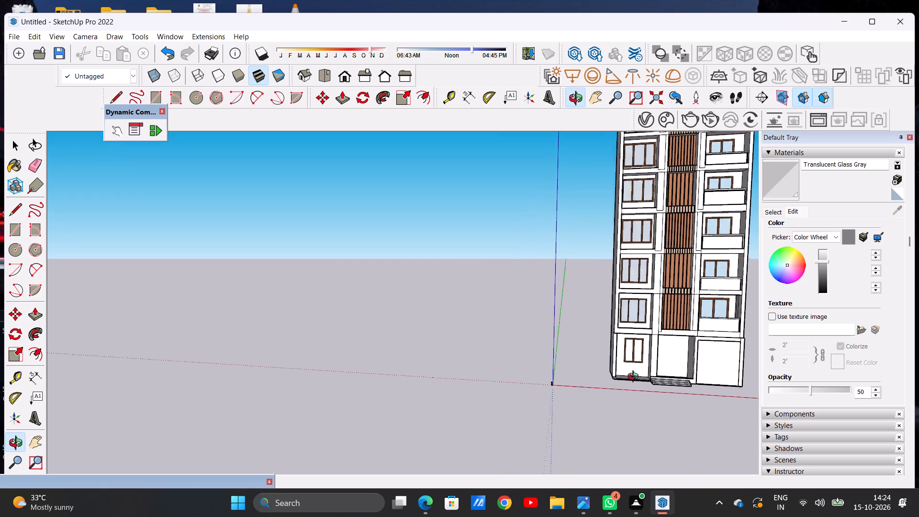
{"action": "middle_click_drag", "start_coordinate": [635, 378], "coordinate": [637, 377]}
{"action": "scroll", "coordinate": [636, 359], "scroll_direction": "up", "scroll_amount": 13}
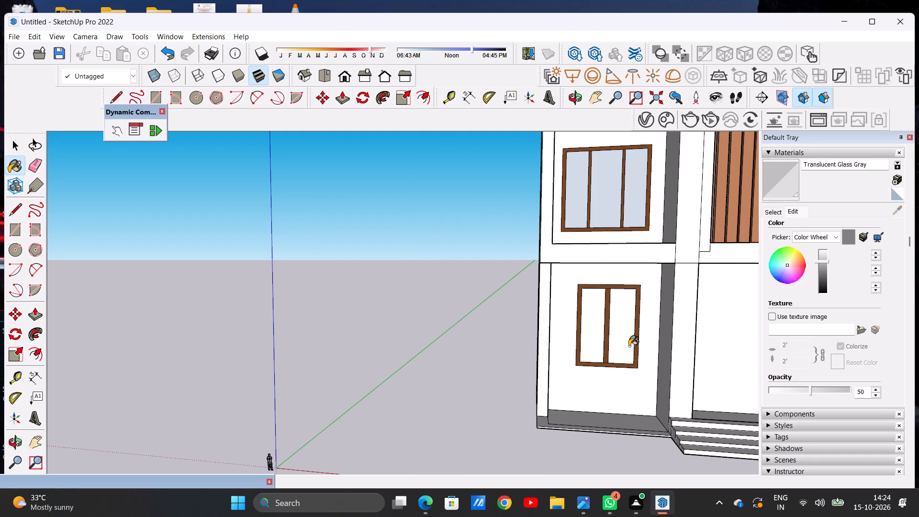
{"action": "scroll", "coordinate": [599, 339], "scroll_direction": "up", "scroll_amount": 10}
{"action": "left_click", "coordinate": [589, 317]}
{"action": "left_click", "coordinate": [664, 317]}
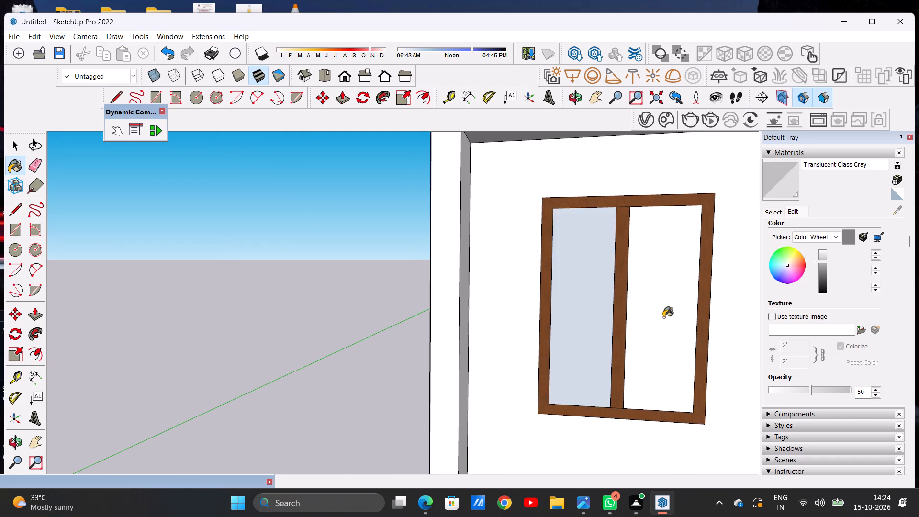
Examine the whole building from the side, top and front, then the upper-floor balconies up close for surfaces still lacking a material.
{"action": "scroll", "coordinate": [613, 331], "scroll_direction": "down", "scroll_amount": 20}
{"action": "scroll", "coordinate": [613, 331], "scroll_direction": "down", "scroll_amount": 13}
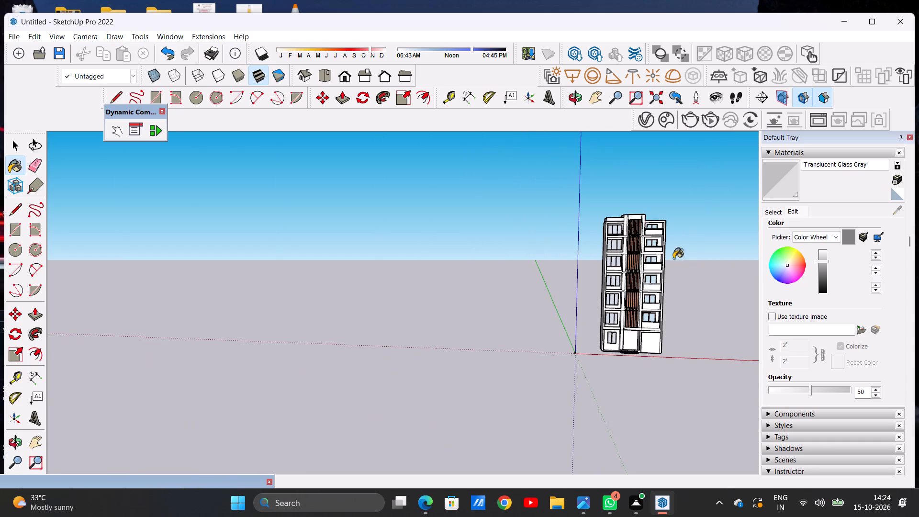
{"action": "scroll", "coordinate": [657, 248], "scroll_direction": "up", "scroll_amount": 9}
{"action": "middle_click_drag", "start_coordinate": [650, 244], "coordinate": [445, 265]}
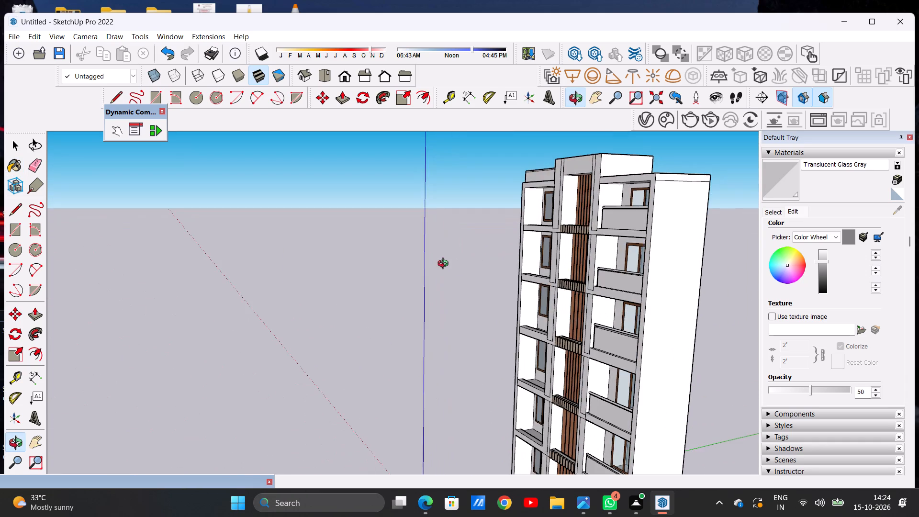
{"action": "middle_click_drag", "start_coordinate": [445, 265], "coordinate": [658, 242]}
{"action": "middle_click", "coordinate": [657, 242]}
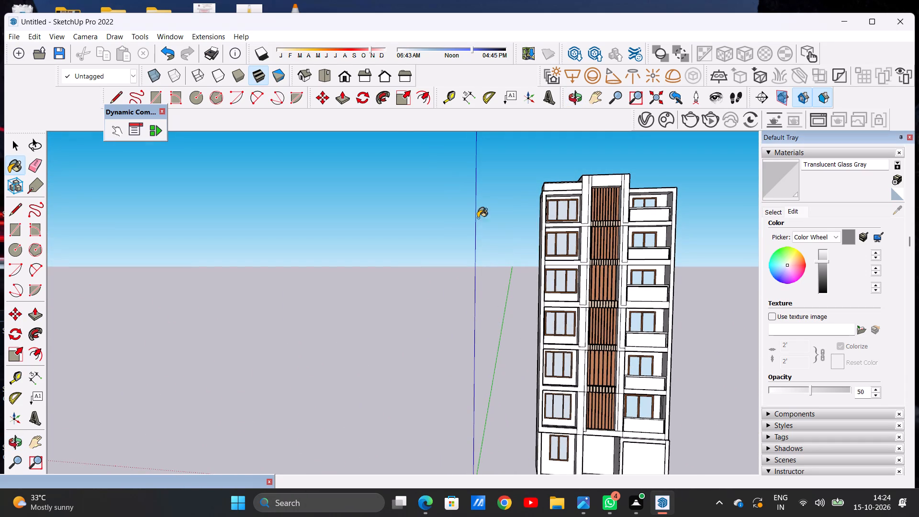
{"action": "left_click", "coordinate": [322, 74]}
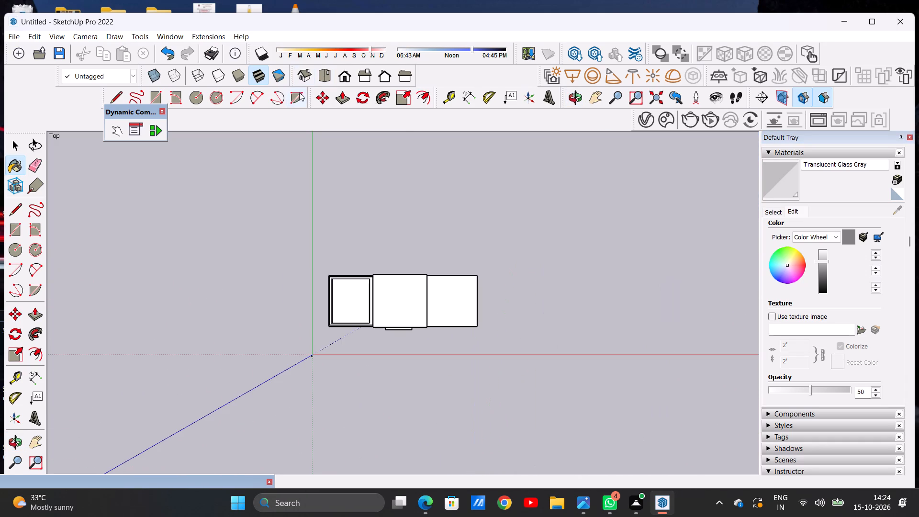
{"action": "left_click", "coordinate": [347, 79]}
{"action": "scroll", "coordinate": [429, 210], "scroll_direction": "up", "scroll_amount": 5}
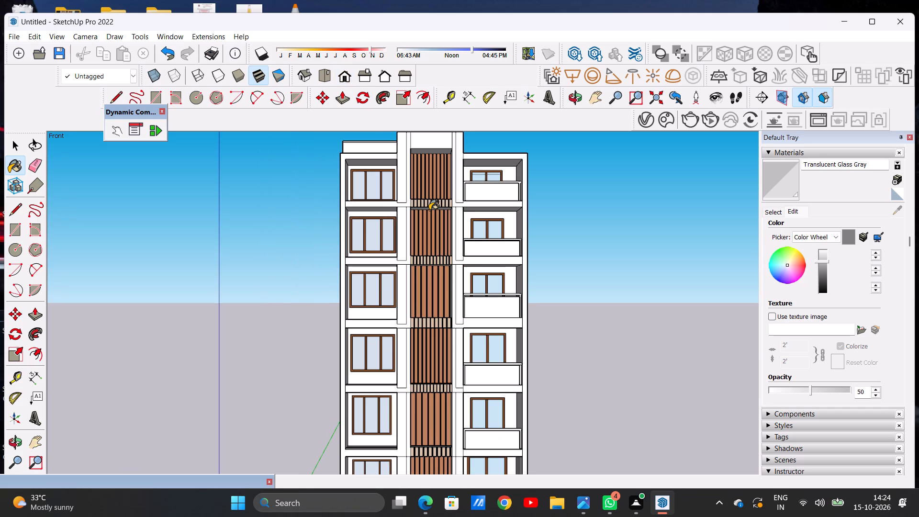
{"action": "key", "text": "space"}
{"action": "scroll", "coordinate": [480, 263], "scroll_direction": "down", "scroll_amount": 7}
{"action": "scroll", "coordinate": [413, 356], "scroll_direction": "up", "scroll_amount": 5}
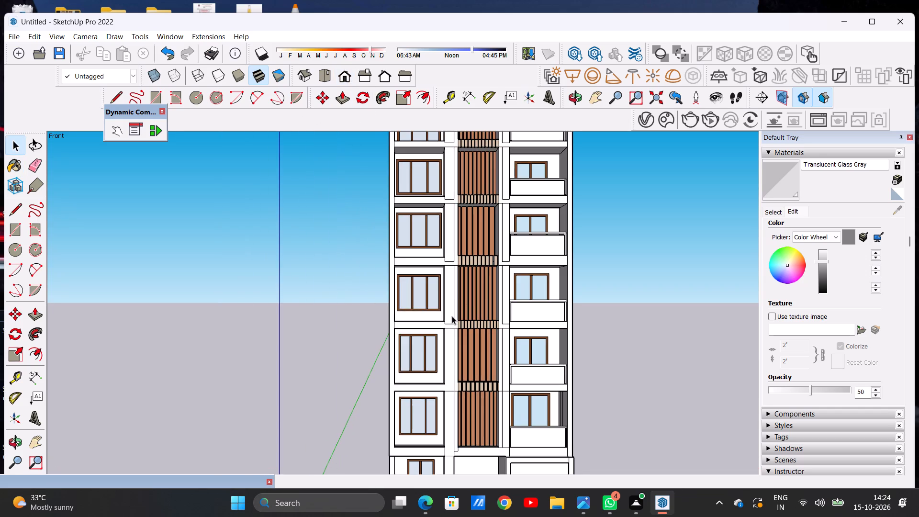
{"action": "middle_click_drag", "start_coordinate": [486, 295], "coordinate": [491, 352]}
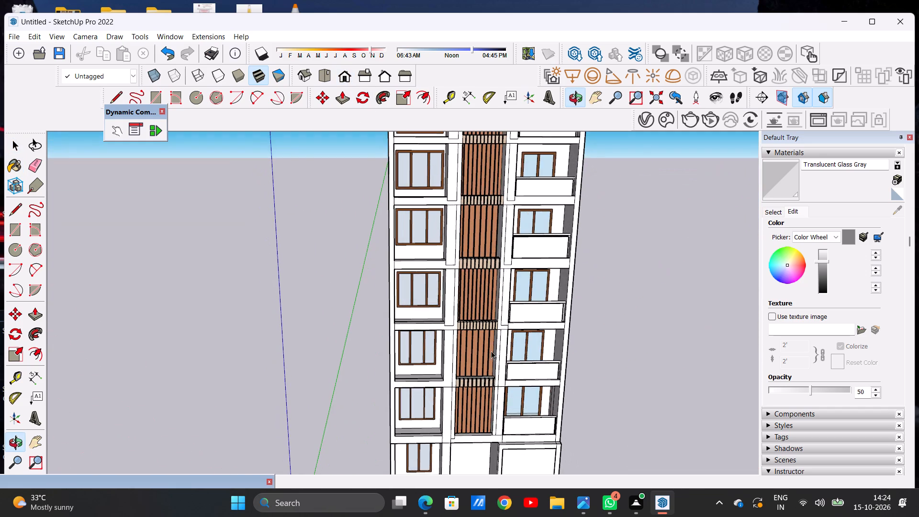
{"action": "middle_click_drag", "start_coordinate": [478, 316], "coordinate": [474, 289]}
{"action": "scroll", "coordinate": [474, 289], "scroll_direction": "up", "scroll_amount": 1}
{"action": "scroll", "coordinate": [457, 293], "scroll_direction": "down", "scroll_amount": 10}
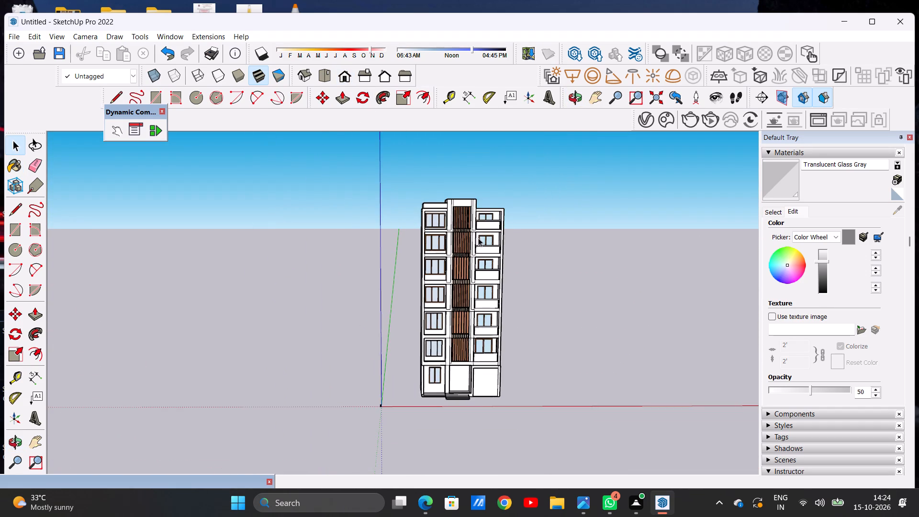
{"action": "scroll", "coordinate": [489, 211], "scroll_direction": "up", "scroll_amount": 13}
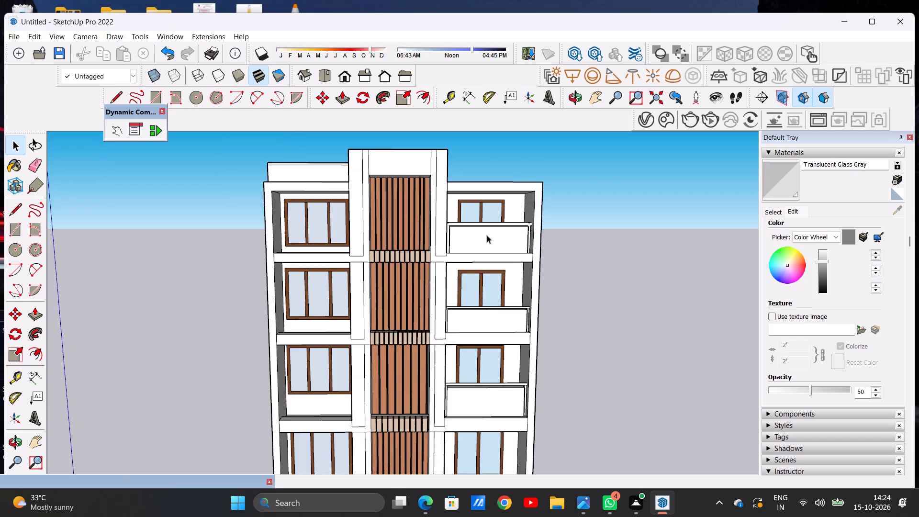
{"action": "scroll", "coordinate": [496, 236], "scroll_direction": "up", "scroll_amount": 9}
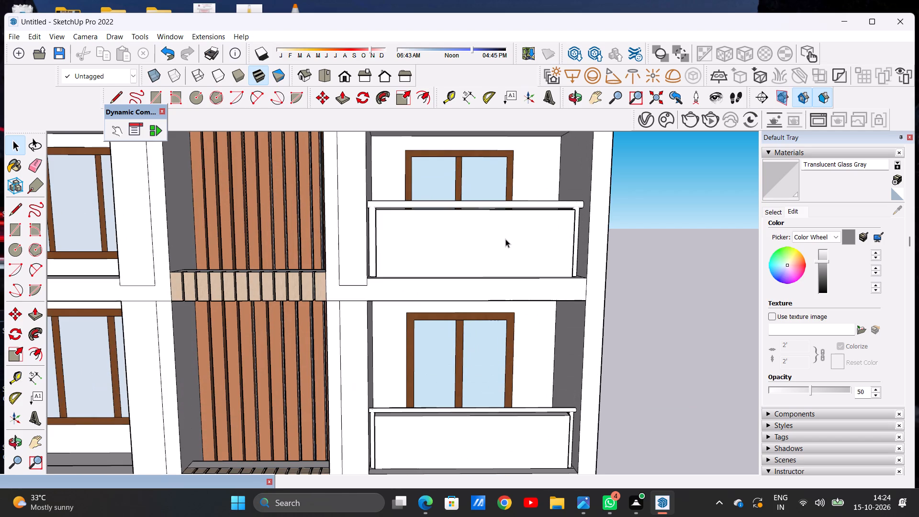
{"action": "scroll", "coordinate": [510, 239], "scroll_direction": "down", "scroll_amount": 6}
{"action": "scroll", "coordinate": [481, 238], "scroll_direction": "up", "scroll_amount": 5}
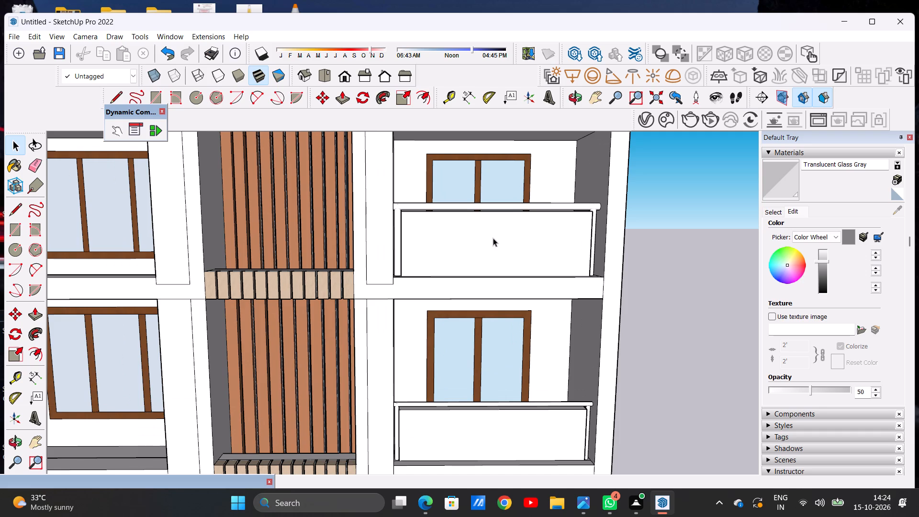
{"action": "scroll", "coordinate": [506, 233], "scroll_direction": "down", "scroll_amount": 8}
{"action": "scroll", "coordinate": [514, 238], "scroll_direction": "up", "scroll_amount": 5}
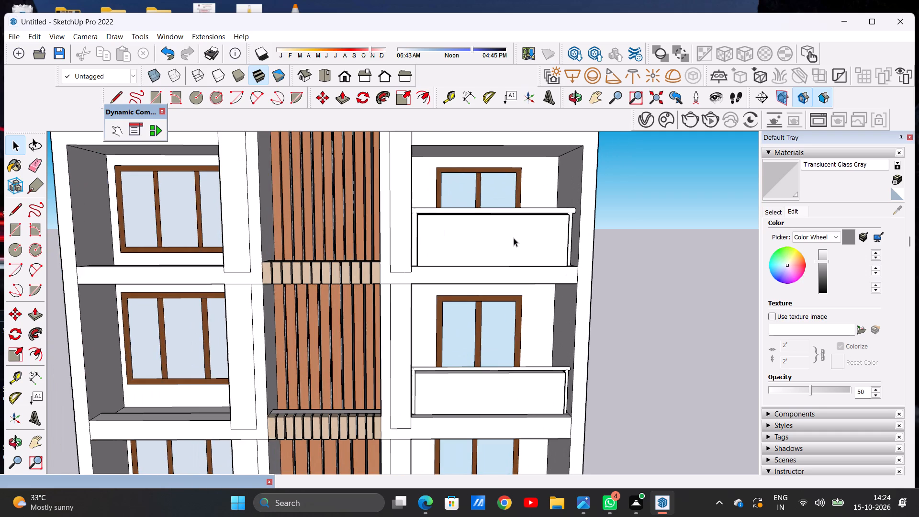
{"action": "scroll", "coordinate": [519, 239], "scroll_direction": "down", "scroll_amount": 2}
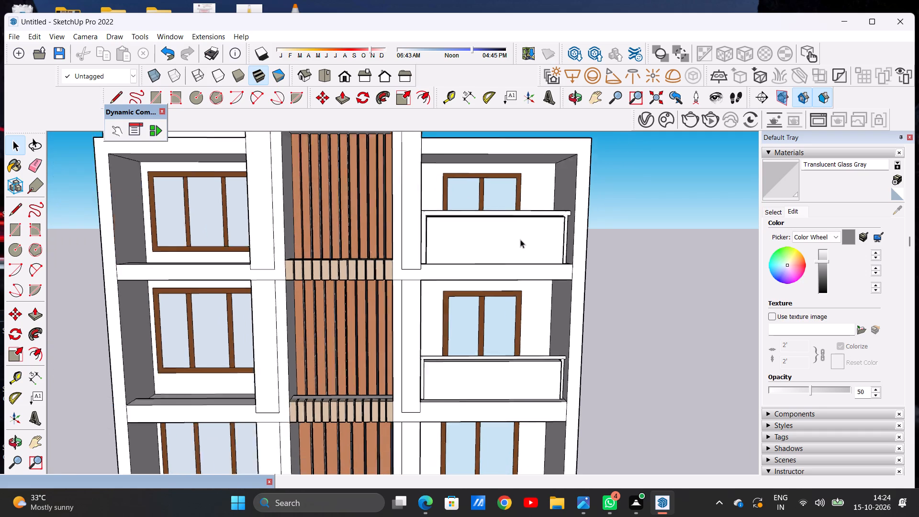
{"action": "scroll", "coordinate": [520, 239], "scroll_direction": "down", "scroll_amount": 3}
{"action": "scroll", "coordinate": [521, 239], "scroll_direction": "up", "scroll_amount": 3}
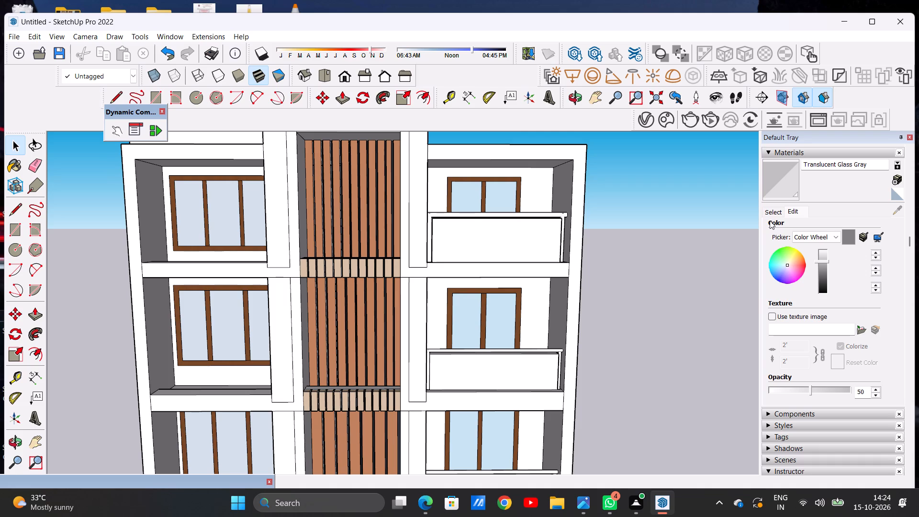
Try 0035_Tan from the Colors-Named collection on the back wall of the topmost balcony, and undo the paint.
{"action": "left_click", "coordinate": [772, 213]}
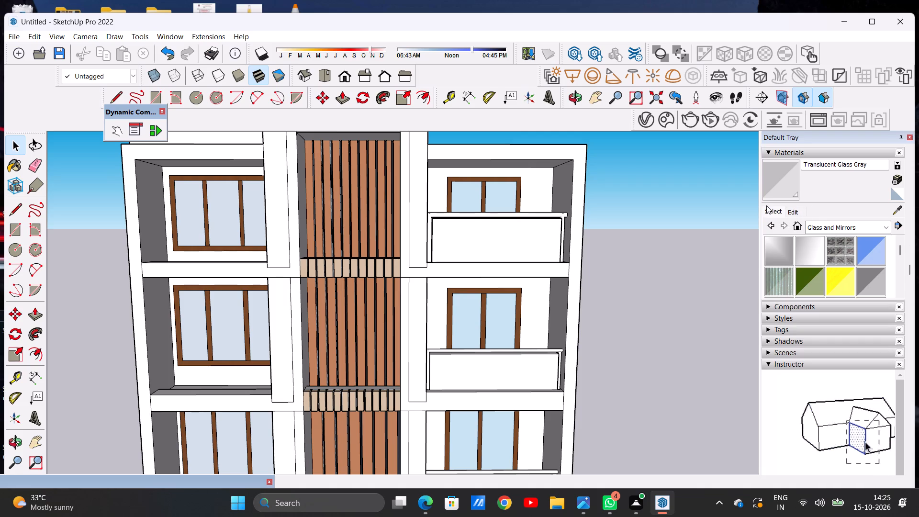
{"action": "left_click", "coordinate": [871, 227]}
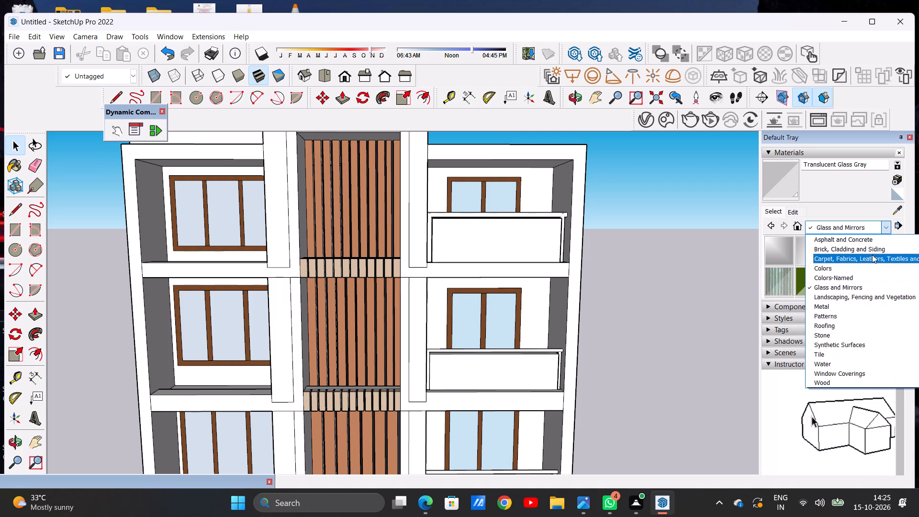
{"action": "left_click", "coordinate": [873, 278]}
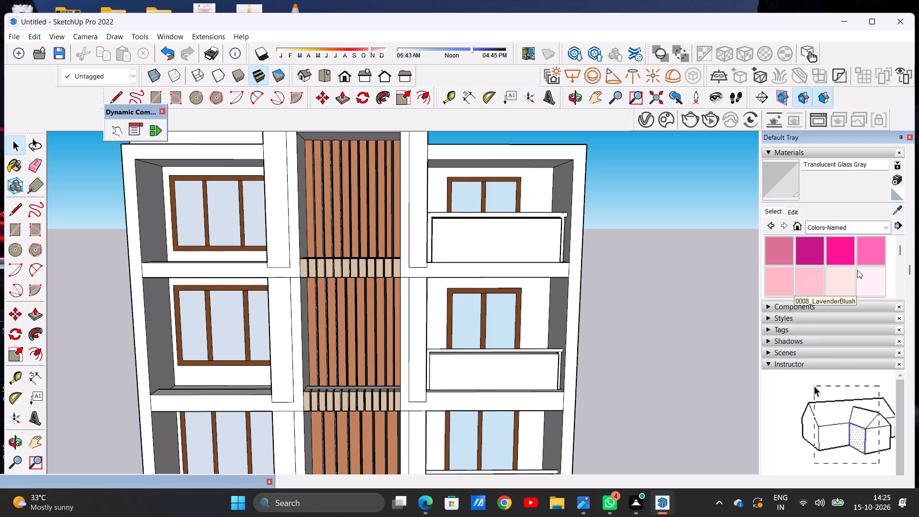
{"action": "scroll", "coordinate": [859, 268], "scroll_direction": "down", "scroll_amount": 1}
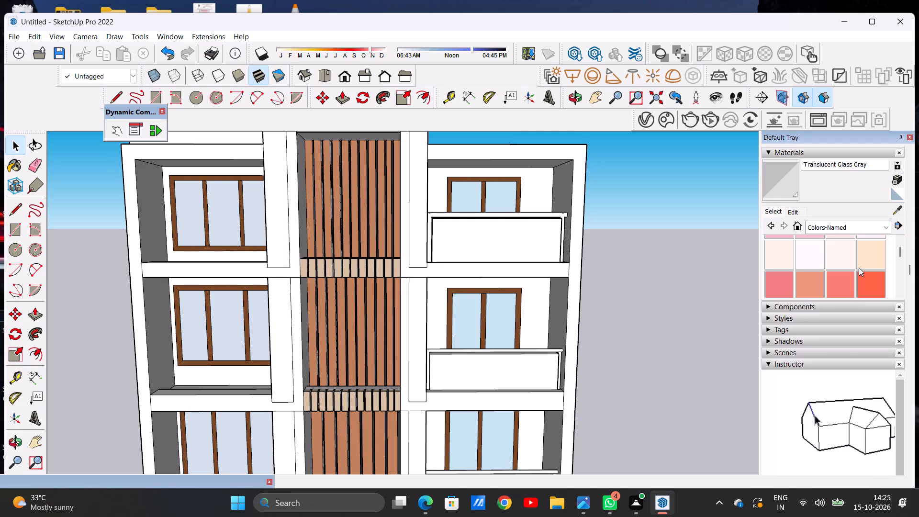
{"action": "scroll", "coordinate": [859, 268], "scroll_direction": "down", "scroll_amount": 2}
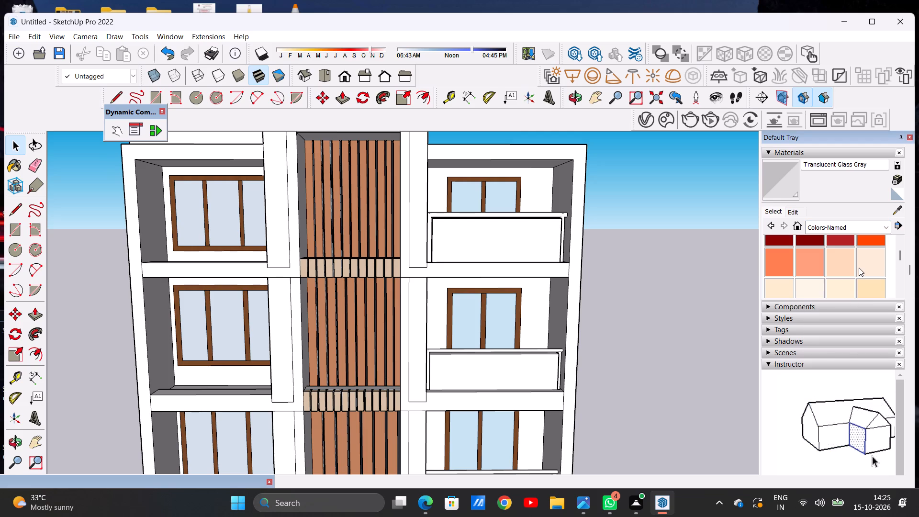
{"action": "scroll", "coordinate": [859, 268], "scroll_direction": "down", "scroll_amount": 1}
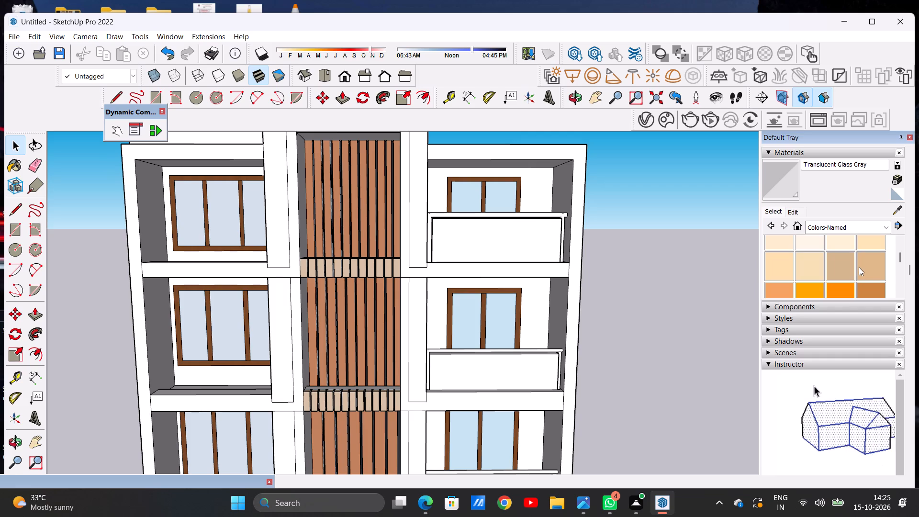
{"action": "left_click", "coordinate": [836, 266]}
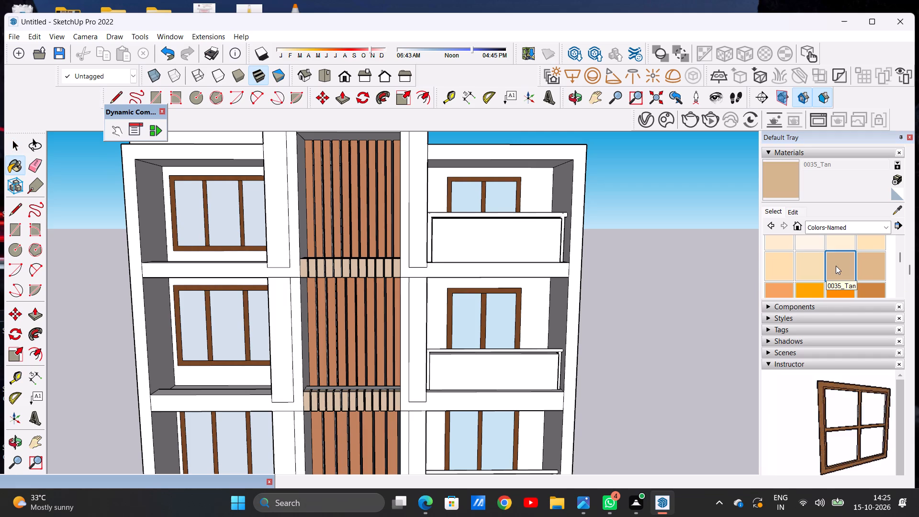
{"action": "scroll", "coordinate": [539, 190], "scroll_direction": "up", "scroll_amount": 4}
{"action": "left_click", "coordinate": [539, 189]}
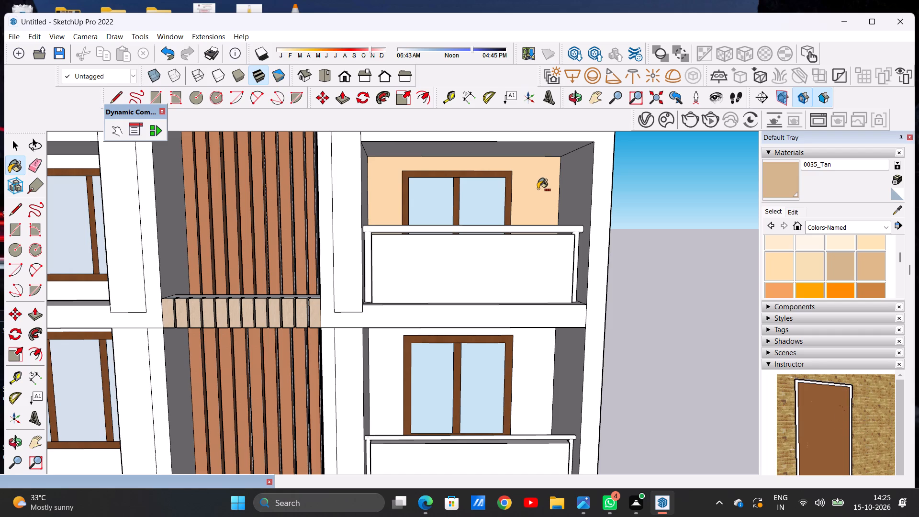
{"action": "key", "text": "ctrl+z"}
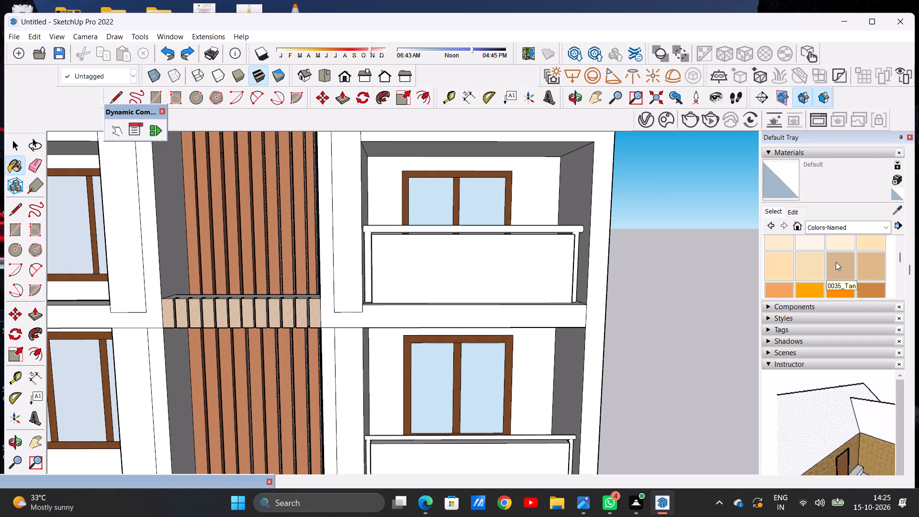
Paint the front face of the topmost balcony's railing panel with Translucent Glass Safety from the Glass and Mirrors collection.
{"action": "key", "text": "space"}
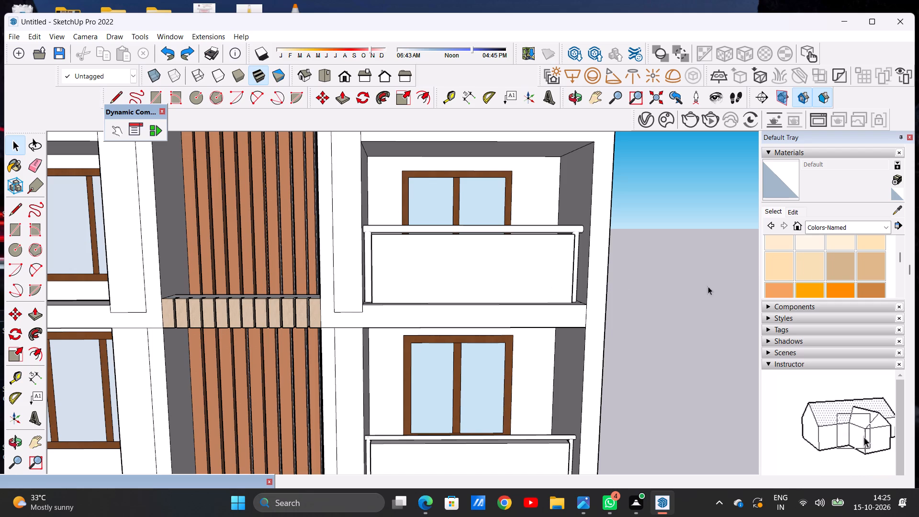
{"action": "left_click", "coordinate": [859, 228]}
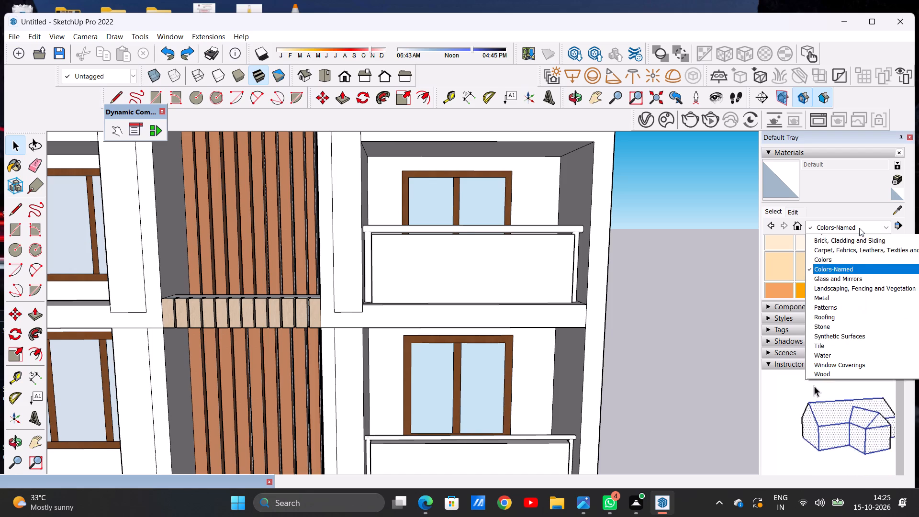
{"action": "left_click", "coordinate": [846, 283]}
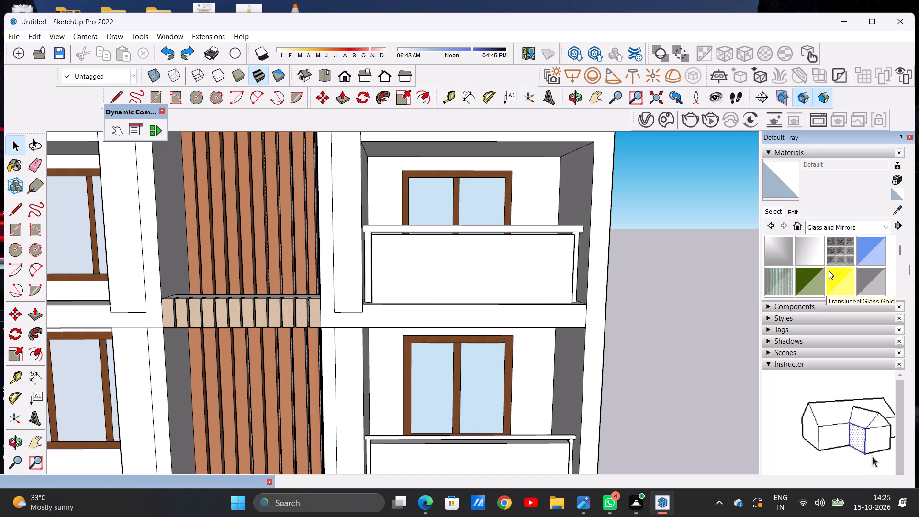
{"action": "scroll", "coordinate": [829, 270], "scroll_direction": "down", "scroll_amount": 1}
{"action": "left_click", "coordinate": [779, 251]}
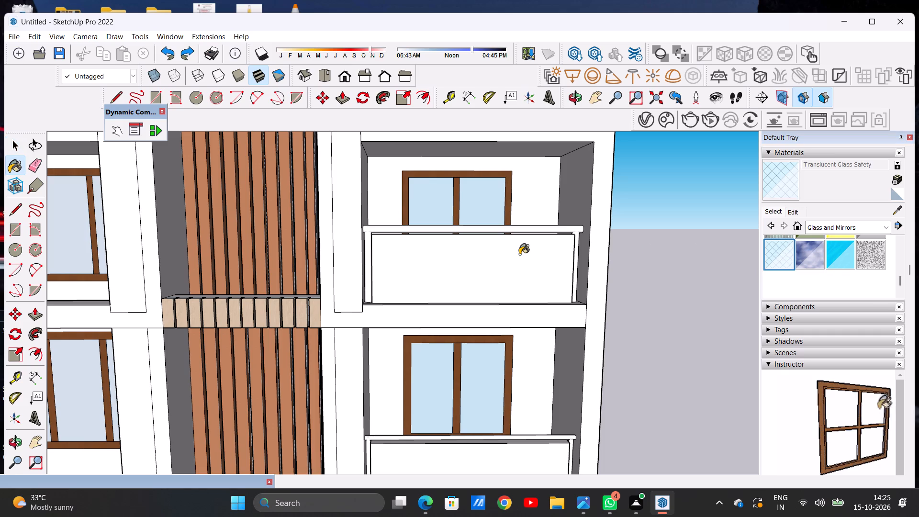
{"action": "left_click", "coordinate": [519, 254]}
{"action": "scroll", "coordinate": [518, 284], "scroll_direction": "down", "scroll_amount": 2}
{"action": "scroll", "coordinate": [518, 277], "scroll_direction": "up", "scroll_amount": 5}
{"action": "middle_click_drag", "start_coordinate": [542, 253], "coordinate": [477, 323]}
{"action": "scroll", "coordinate": [542, 253], "scroll_direction": "up", "scroll_amount": 1}
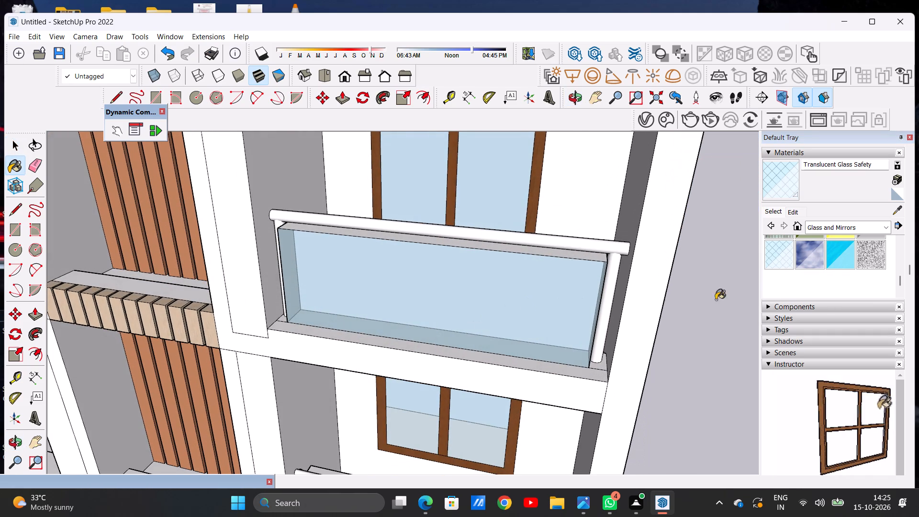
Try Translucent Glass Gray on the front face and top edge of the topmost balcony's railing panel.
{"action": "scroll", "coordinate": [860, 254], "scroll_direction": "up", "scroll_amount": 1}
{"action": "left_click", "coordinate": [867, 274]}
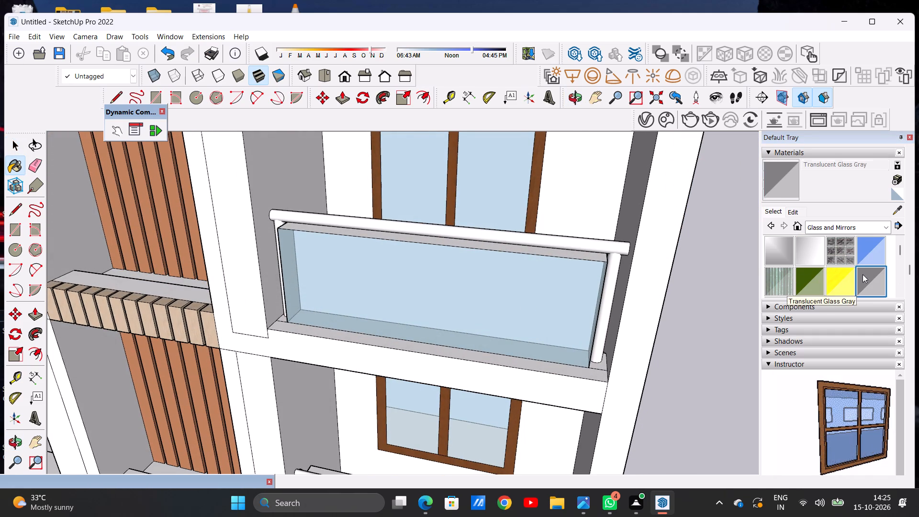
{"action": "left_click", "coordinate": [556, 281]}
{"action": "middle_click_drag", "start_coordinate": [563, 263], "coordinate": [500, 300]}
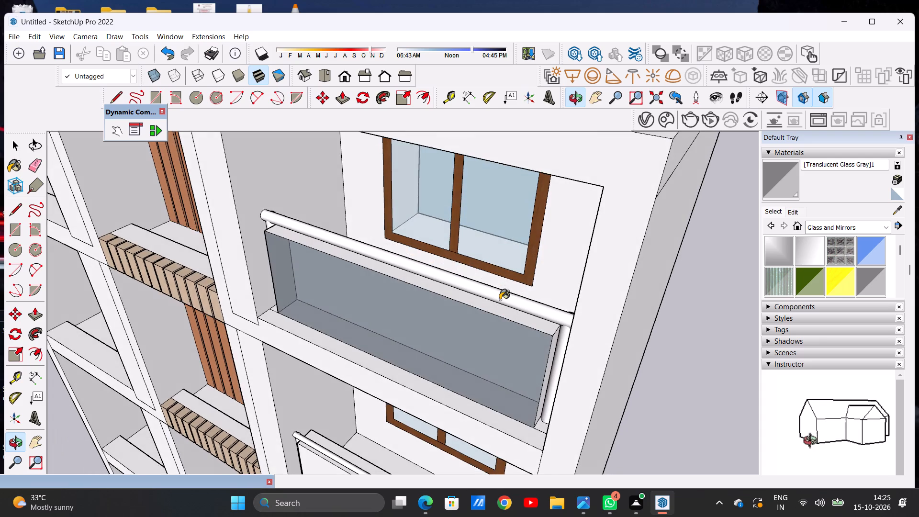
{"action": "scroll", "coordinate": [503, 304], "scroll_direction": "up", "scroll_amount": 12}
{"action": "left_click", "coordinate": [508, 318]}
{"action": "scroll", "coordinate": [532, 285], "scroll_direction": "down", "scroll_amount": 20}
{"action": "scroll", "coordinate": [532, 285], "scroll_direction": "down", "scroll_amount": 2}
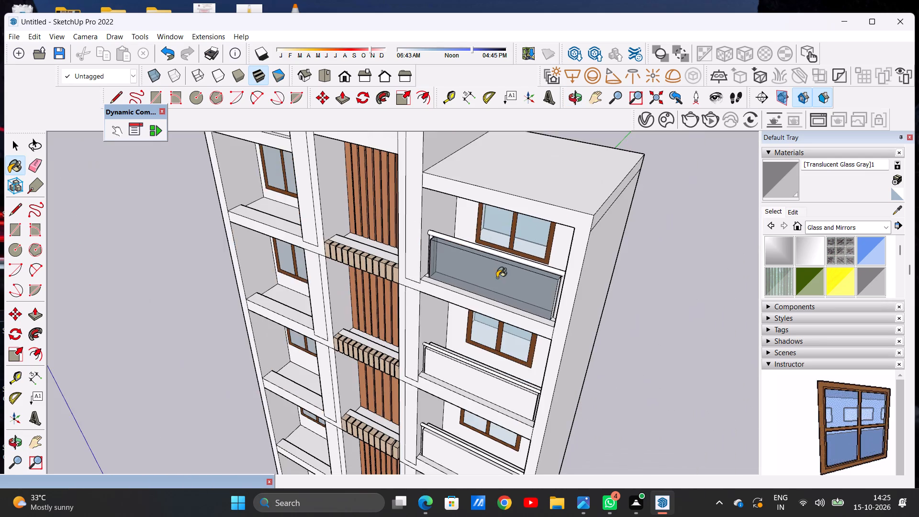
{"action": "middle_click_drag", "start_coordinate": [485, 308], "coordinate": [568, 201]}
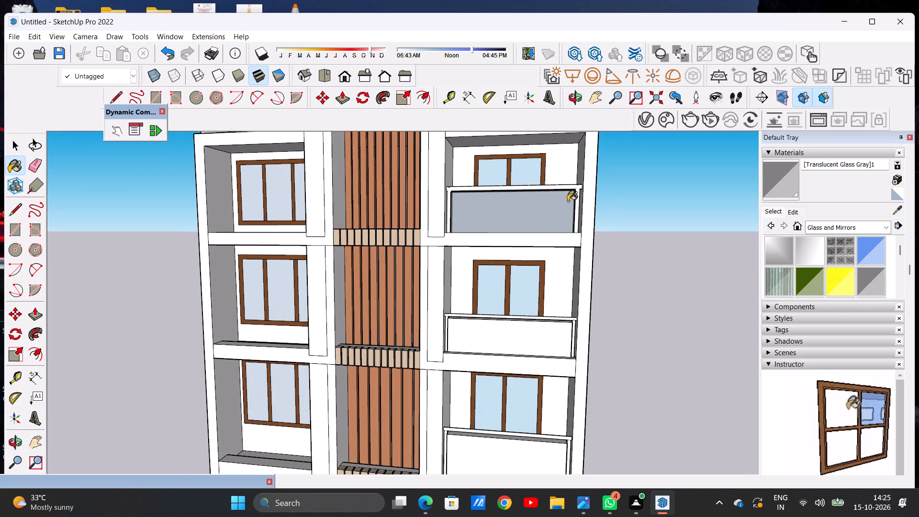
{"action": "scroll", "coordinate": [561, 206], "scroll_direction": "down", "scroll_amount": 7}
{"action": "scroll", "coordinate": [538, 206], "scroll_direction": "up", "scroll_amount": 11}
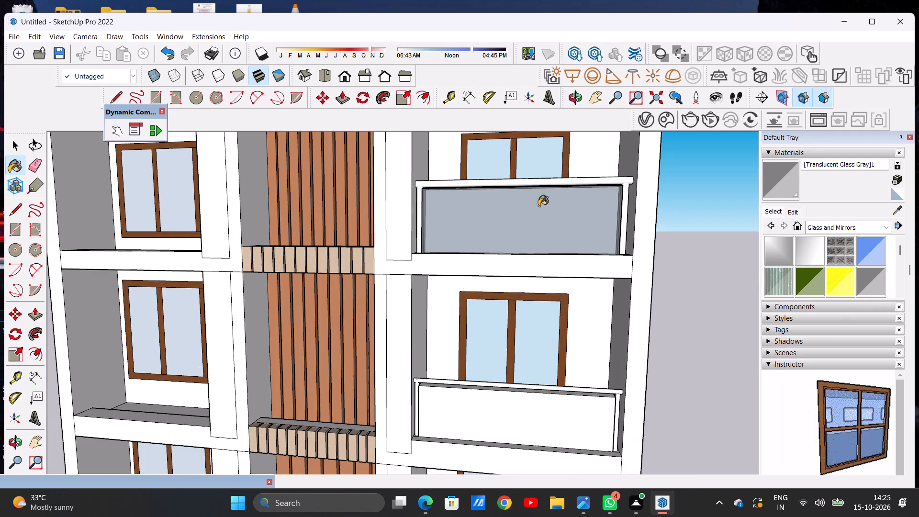
Repaint the front face and top edge of the topmost balcony's railing panel with Translucent Glass Safety.
{"action": "scroll", "coordinate": [807, 280], "scroll_direction": "down", "scroll_amount": 1}
{"action": "double_click", "coordinate": [779, 253]}
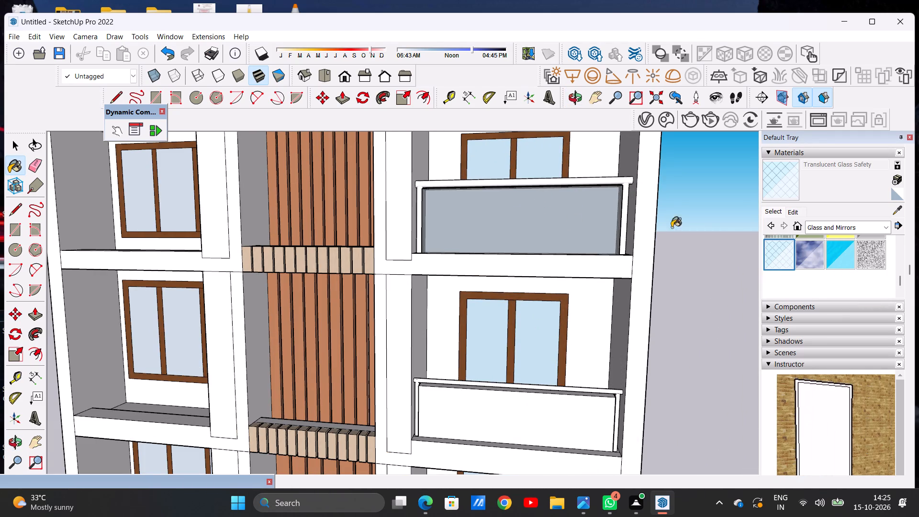
{"action": "left_click", "coordinate": [592, 214]}
{"action": "middle_click_drag", "start_coordinate": [570, 199], "coordinate": [457, 360]}
{"action": "scroll", "coordinate": [483, 326], "scroll_direction": "up", "scroll_amount": 5}
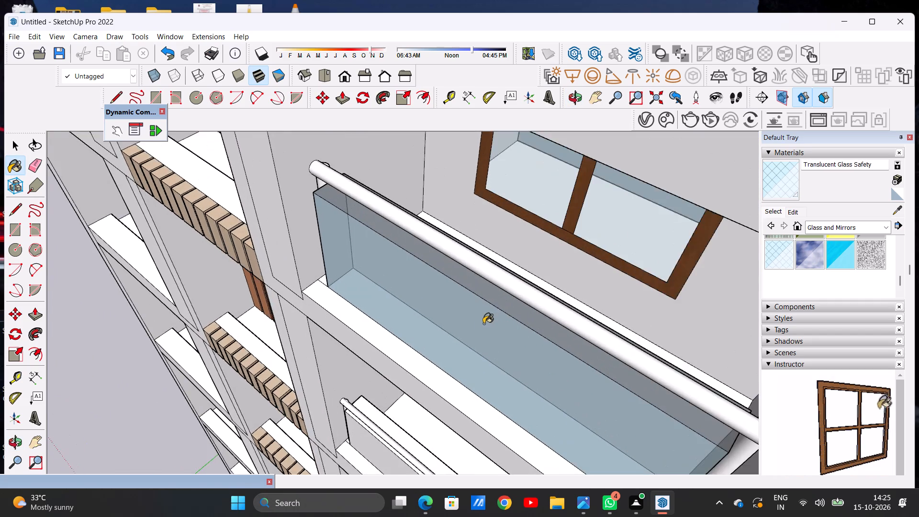
{"action": "scroll", "coordinate": [483, 324], "scroll_direction": "up", "scroll_amount": 8}
{"action": "left_click", "coordinate": [500, 290]}
{"action": "scroll", "coordinate": [494, 278], "scroll_direction": "down", "scroll_amount": 6}
Paint the remaining inner and top faces of the topmost balcony's railing panel with Translucent Glass Safety.
{"action": "middle_click_drag", "start_coordinate": [533, 241], "coordinate": [483, 210]}
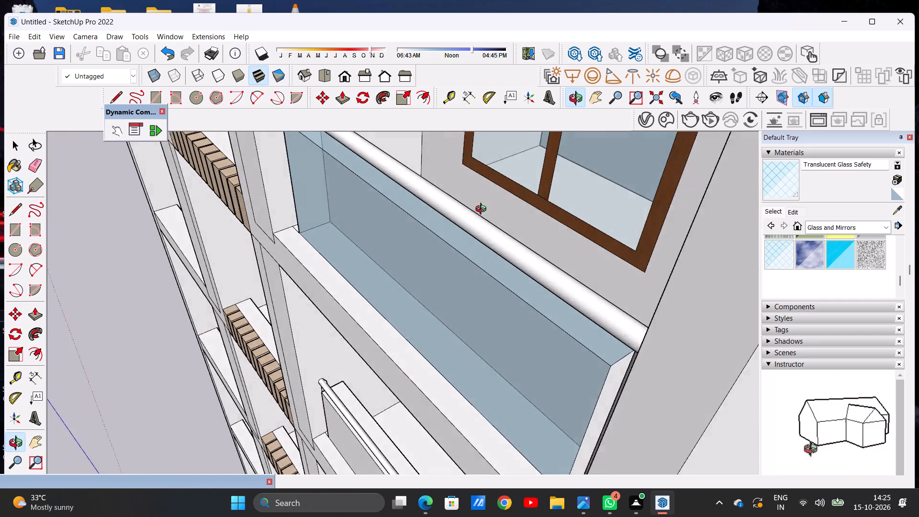
{"action": "middle_click_drag", "start_coordinate": [483, 210], "coordinate": [467, 227]}
{"action": "scroll", "coordinate": [443, 230], "scroll_direction": "up", "scroll_amount": 8}
{"action": "scroll", "coordinate": [439, 250], "scroll_direction": "down", "scroll_amount": 1}
{"action": "scroll", "coordinate": [439, 250], "scroll_direction": "up", "scroll_amount": 2}
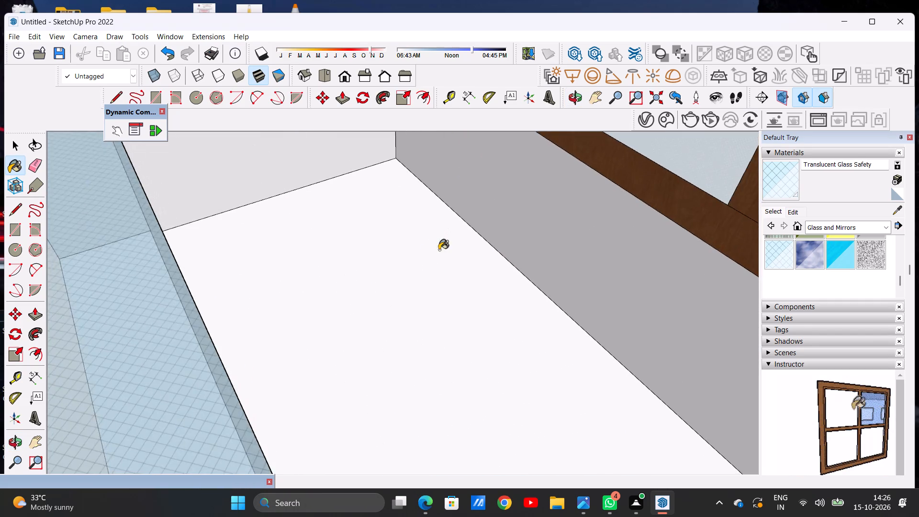
{"action": "left_click", "coordinate": [69, 309]}
{"action": "scroll", "coordinate": [263, 291], "scroll_direction": "down", "scroll_amount": 6}
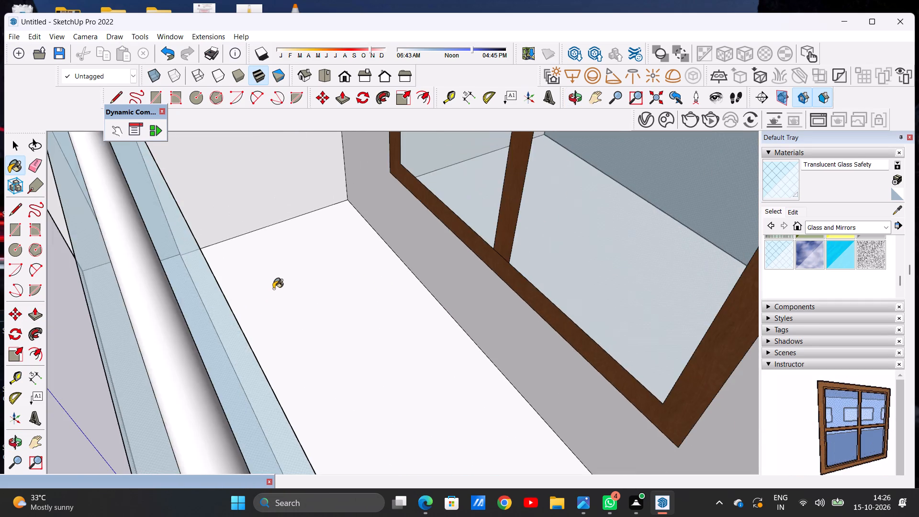
{"action": "scroll", "coordinate": [293, 283], "scroll_direction": "down", "scroll_amount": 9}
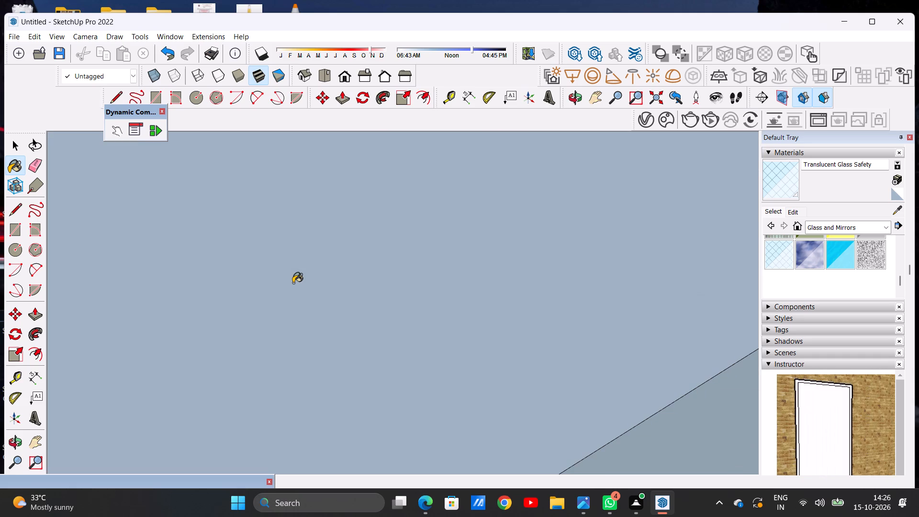
{"action": "scroll", "coordinate": [293, 283], "scroll_direction": "down", "scroll_amount": 2}
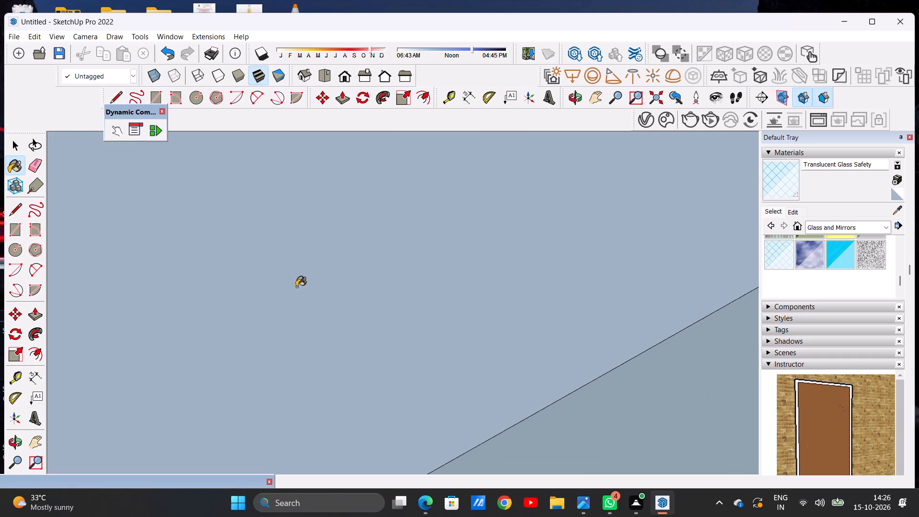
{"action": "scroll", "coordinate": [296, 287], "scroll_direction": "down", "scroll_amount": 20}
{"action": "scroll", "coordinate": [296, 287], "scroll_direction": "down", "scroll_amount": 20}
{"action": "scroll", "coordinate": [296, 287], "scroll_direction": "down", "scroll_amount": 13}
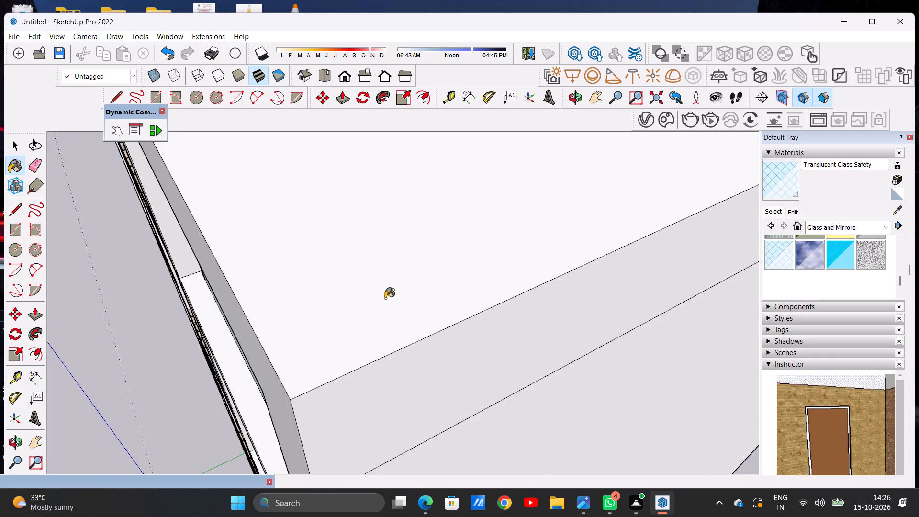
{"action": "scroll", "coordinate": [385, 298], "scroll_direction": "down", "scroll_amount": 20}
{"action": "middle_click_drag", "start_coordinate": [338, 328], "coordinate": [418, 325]}
{"action": "scroll", "coordinate": [420, 323], "scroll_direction": "up", "scroll_amount": 20}
{"action": "scroll", "coordinate": [420, 323], "scroll_direction": "up", "scroll_amount": 3}
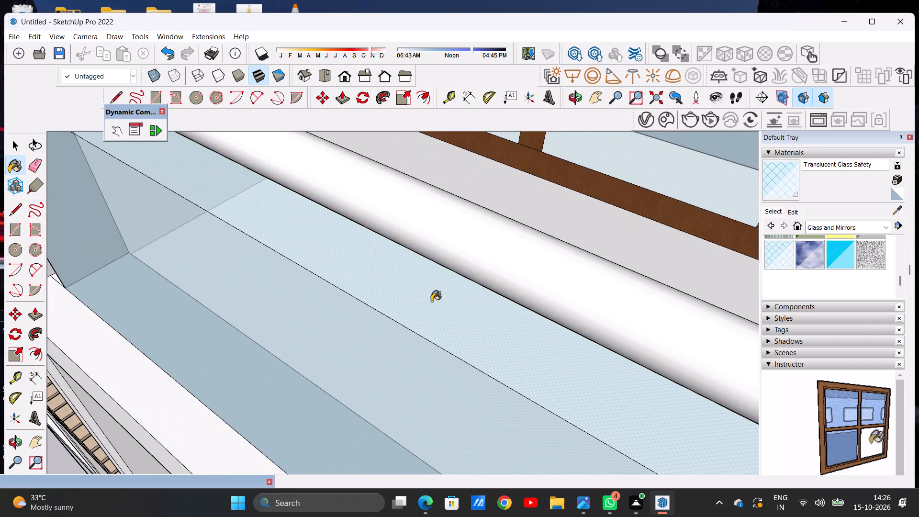
{"action": "left_click", "coordinate": [431, 301]}
{"action": "scroll", "coordinate": [407, 312], "scroll_direction": "down", "scroll_amount": 20}
{"action": "scroll", "coordinate": [407, 312], "scroll_direction": "down", "scroll_amount": 7}
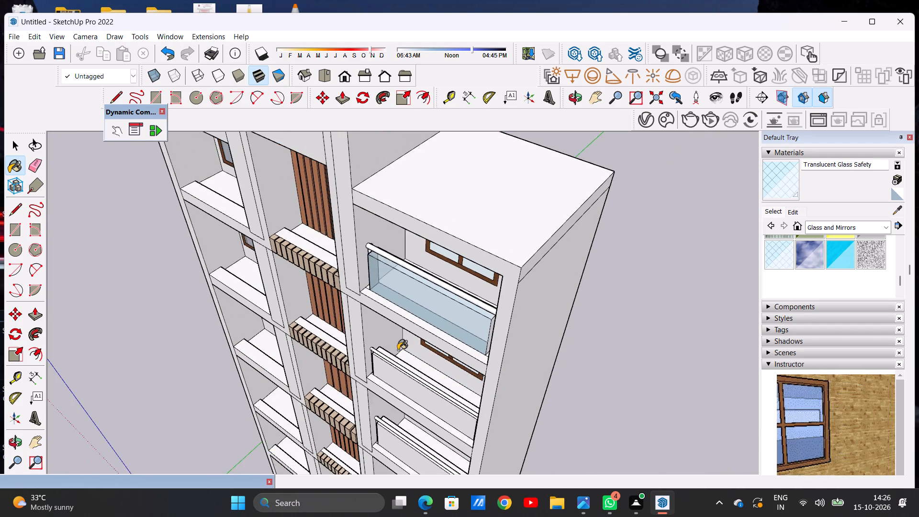
Paint the front face of the second-from-top balcony's railing panel with Translucent Glass Safety.
{"action": "middle_click_drag", "start_coordinate": [392, 360], "coordinate": [501, 266]}
{"action": "scroll", "coordinate": [366, 300], "scroll_direction": "down", "scroll_amount": 5}
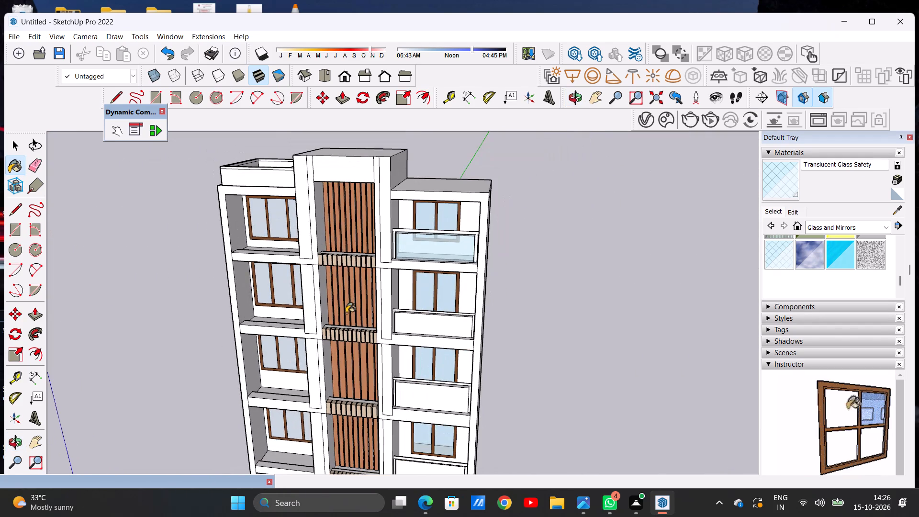
{"action": "scroll", "coordinate": [454, 286], "scroll_direction": "down", "scroll_amount": 5}
{"action": "scroll", "coordinate": [396, 400], "scroll_direction": "up", "scroll_amount": 4}
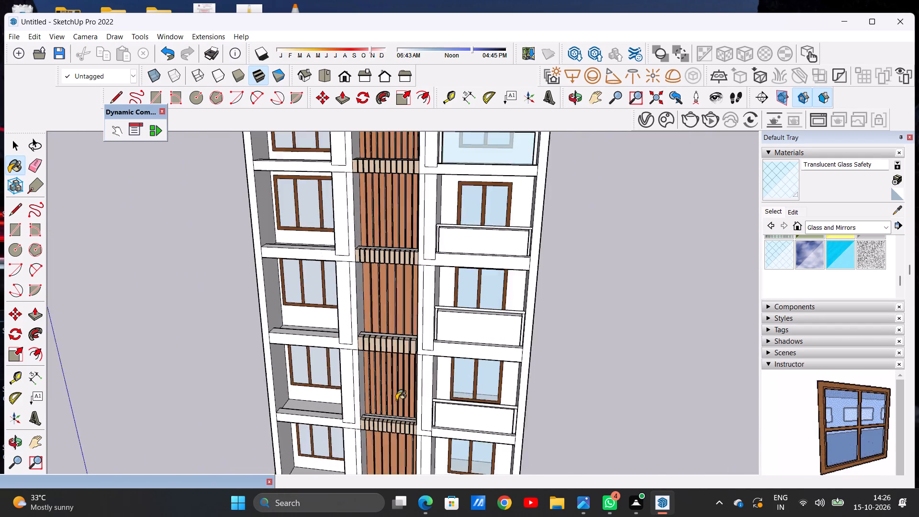
{"action": "scroll", "coordinate": [396, 400], "scroll_direction": "up", "scroll_amount": 4}
{"action": "scroll", "coordinate": [420, 384], "scroll_direction": "down", "scroll_amount": 5}
{"action": "scroll", "coordinate": [413, 350], "scroll_direction": "up", "scroll_amount": 8}
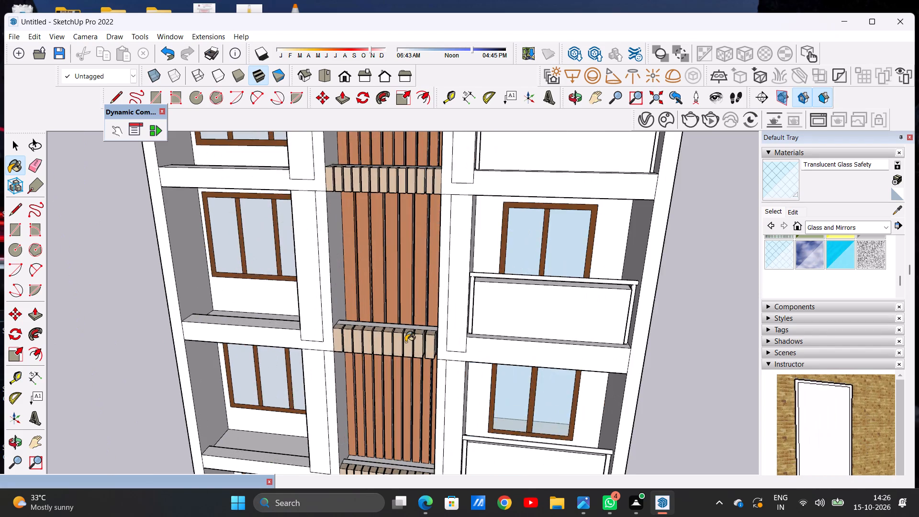
{"action": "scroll", "coordinate": [405, 342], "scroll_direction": "up", "scroll_amount": 4}
{"action": "scroll", "coordinate": [457, 333], "scroll_direction": "down", "scroll_amount": 6}
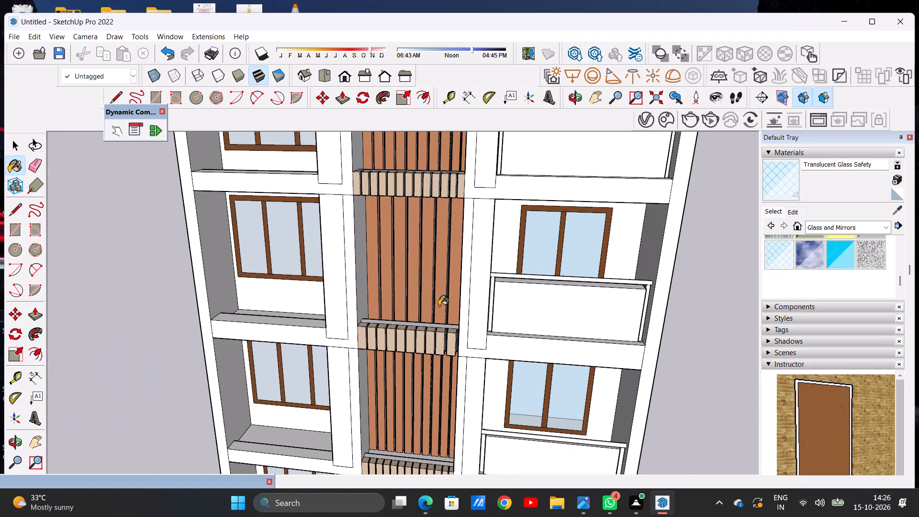
{"action": "scroll", "coordinate": [448, 298], "scroll_direction": "down", "scroll_amount": 5}
{"action": "middle_click_drag", "start_coordinate": [505, 303], "coordinate": [462, 330]}
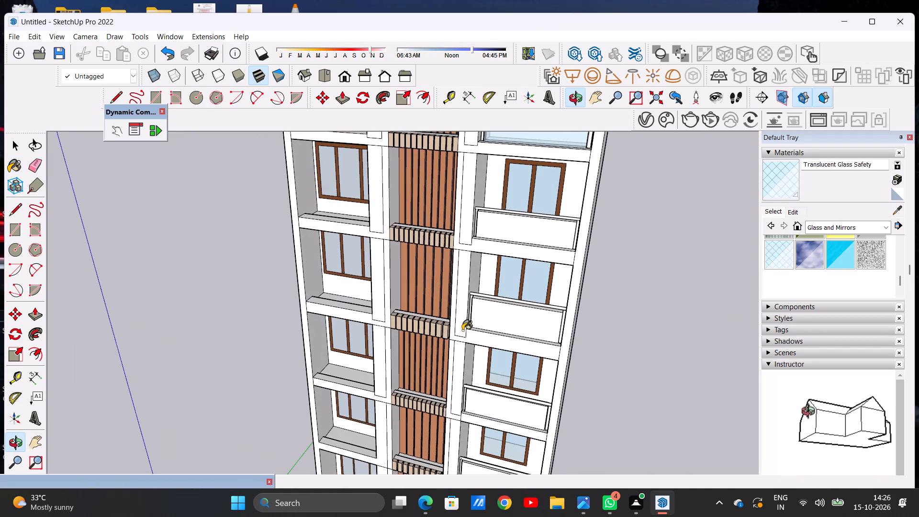
{"action": "scroll", "coordinate": [545, 222], "scroll_direction": "up", "scroll_amount": 12}
{"action": "left_click", "coordinate": [535, 228]}
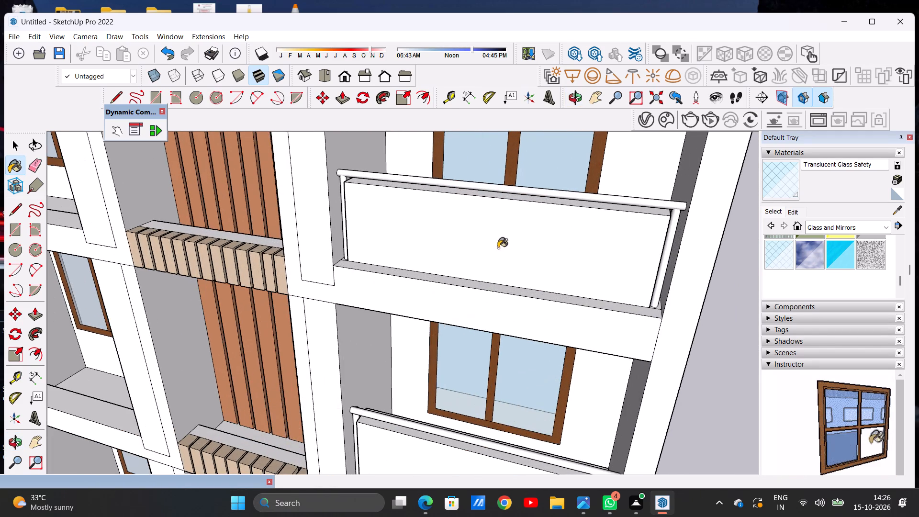
{"action": "scroll", "coordinate": [482, 252], "scroll_direction": "down", "scroll_amount": 5}
Paint the top edge and inner face of the second-from-top balcony's railing panel with Translucent Glass Safety.
{"action": "middle_click_drag", "start_coordinate": [521, 218], "coordinate": [473, 254]}
{"action": "scroll", "coordinate": [484, 247], "scroll_direction": "up", "scroll_amount": 18}
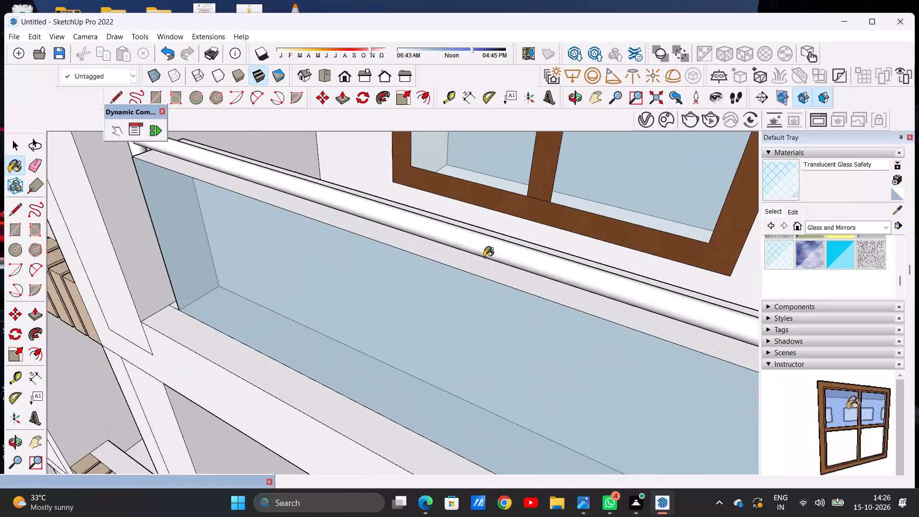
{"action": "scroll", "coordinate": [484, 257], "scroll_direction": "up", "scroll_amount": 5}
{"action": "left_click", "coordinate": [476, 268]}
{"action": "scroll", "coordinate": [463, 269], "scroll_direction": "down", "scroll_amount": 14}
{"action": "scroll", "coordinate": [477, 221], "scroll_direction": "up", "scroll_amount": 7}
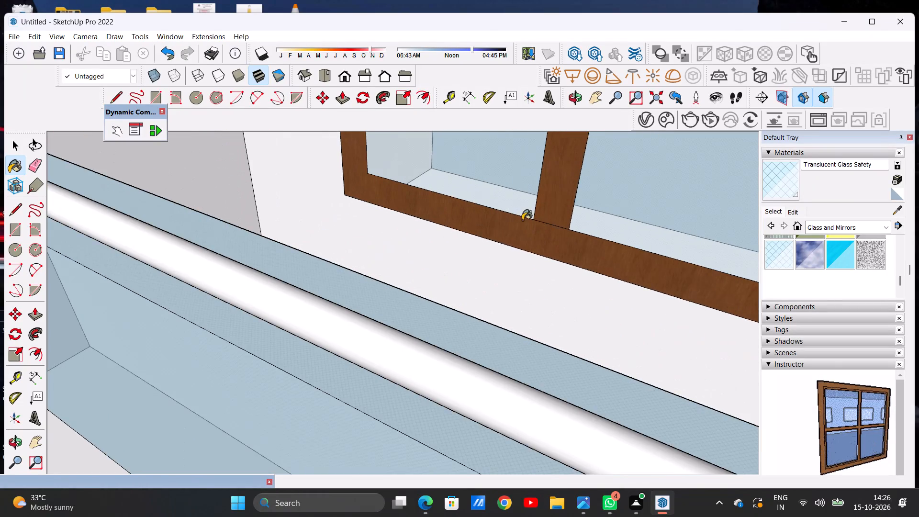
{"action": "middle_click_drag", "start_coordinate": [522, 221], "coordinate": [444, 245]}
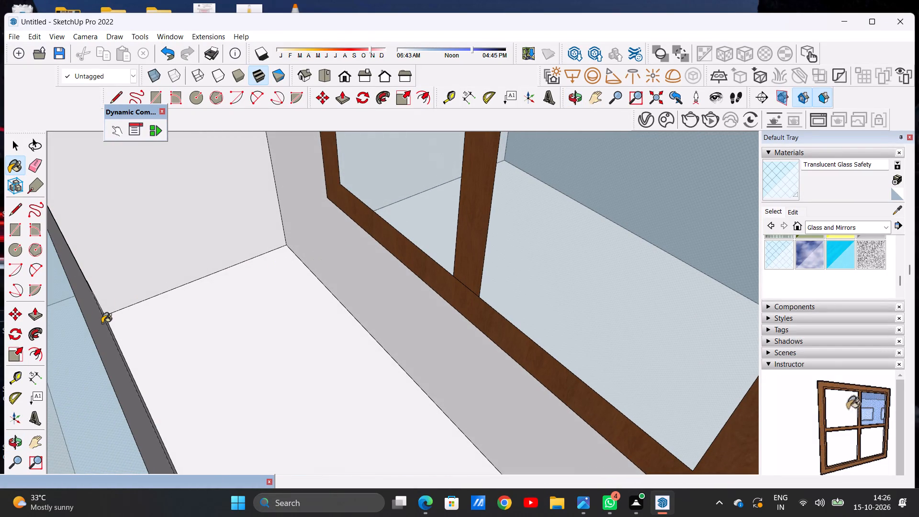
{"action": "left_click", "coordinate": [99, 328]}
{"action": "middle_click_drag", "start_coordinate": [144, 306], "coordinate": [313, 264]}
{"action": "scroll", "coordinate": [218, 284], "scroll_direction": "down", "scroll_amount": 13}
{"action": "scroll", "coordinate": [433, 232], "scroll_direction": "down", "scroll_amount": 9}
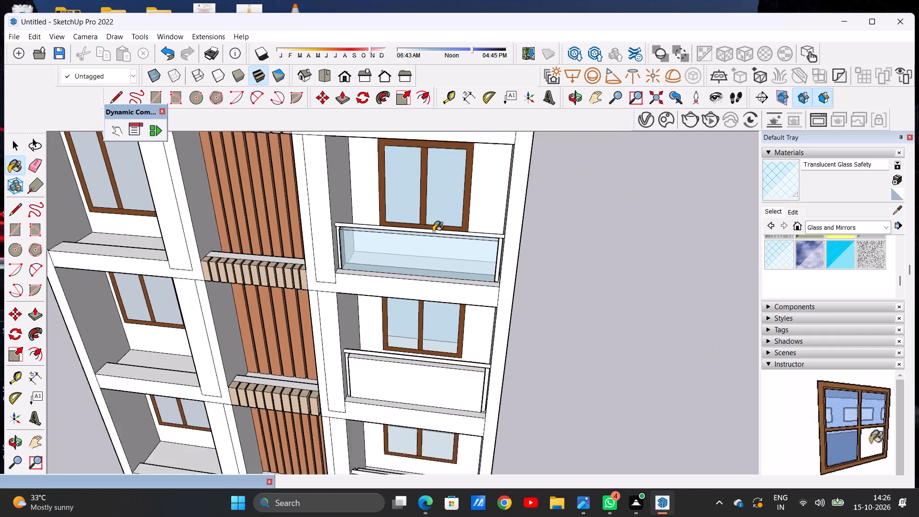
Paint the front face, top edge and inner face of the third-from-top balcony's railing panel with Translucent Glass Safety.
{"action": "scroll", "coordinate": [433, 232], "scroll_direction": "down", "scroll_amount": 3}
{"action": "scroll", "coordinate": [442, 379], "scroll_direction": "up", "scroll_amount": 8}
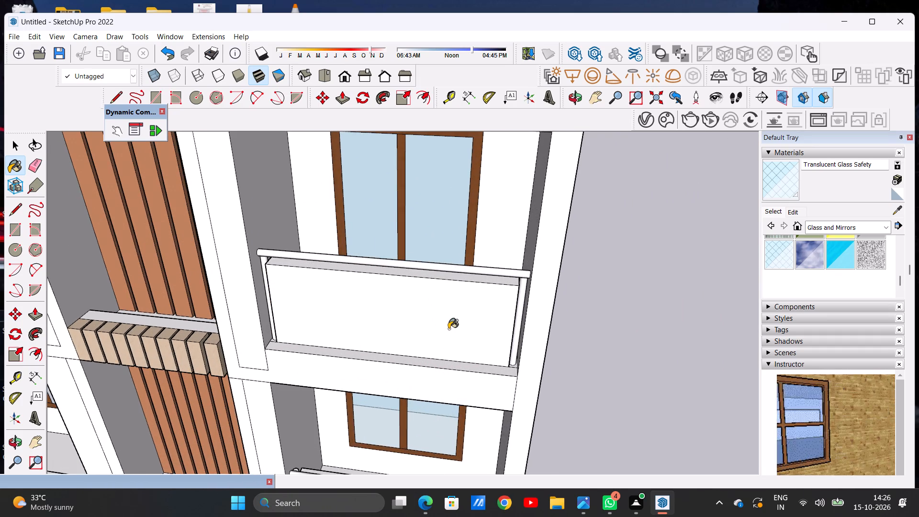
{"action": "scroll", "coordinate": [449, 327], "scroll_direction": "up", "scroll_amount": 9}
{"action": "left_click", "coordinate": [449, 324]}
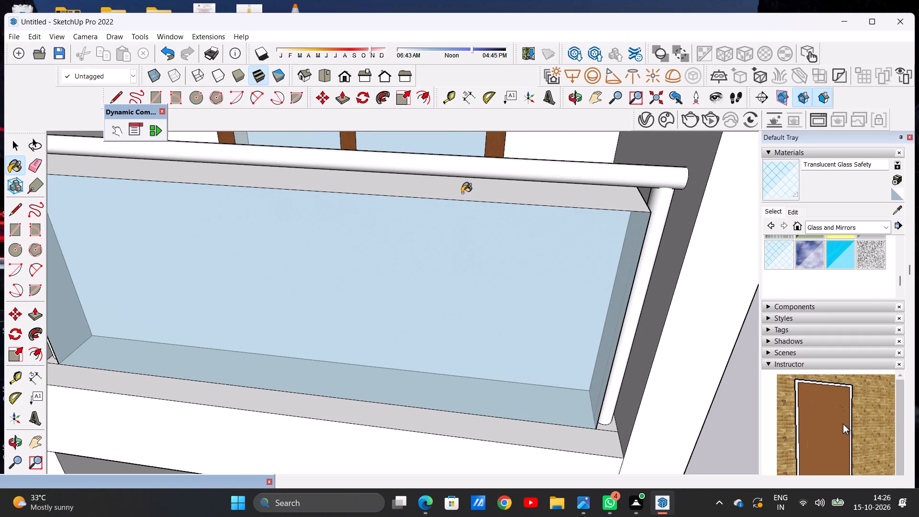
{"action": "left_click", "coordinate": [461, 191]}
{"action": "scroll", "coordinate": [448, 285], "scroll_direction": "down", "scroll_amount": 8}
{"action": "middle_click_drag", "start_coordinate": [461, 205], "coordinate": [334, 251]}
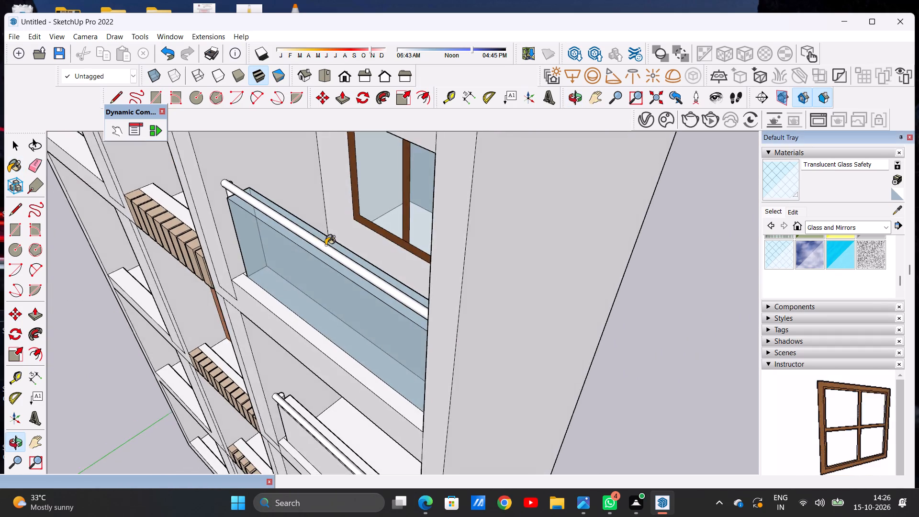
{"action": "scroll", "coordinate": [318, 238], "scroll_direction": "up", "scroll_amount": 14}
{"action": "middle_click_drag", "start_coordinate": [363, 239], "coordinate": [347, 255]}
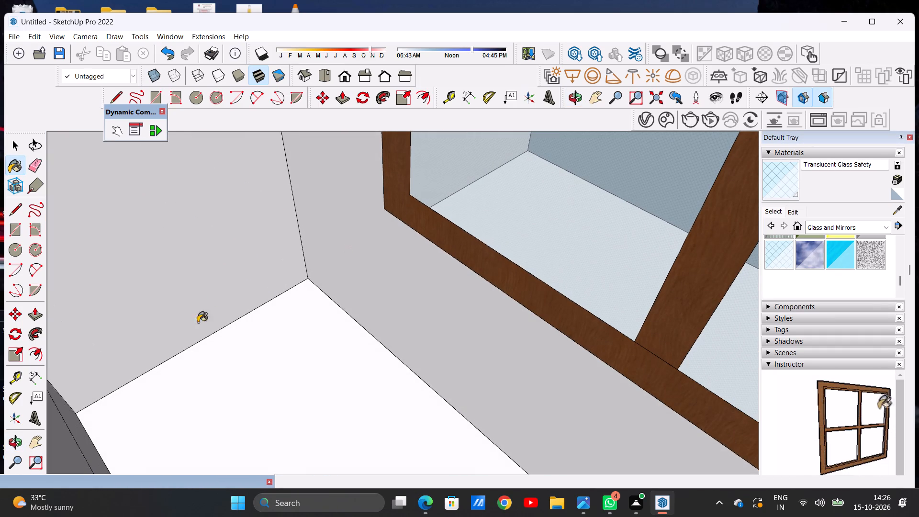
{"action": "left_click", "coordinate": [59, 452]}
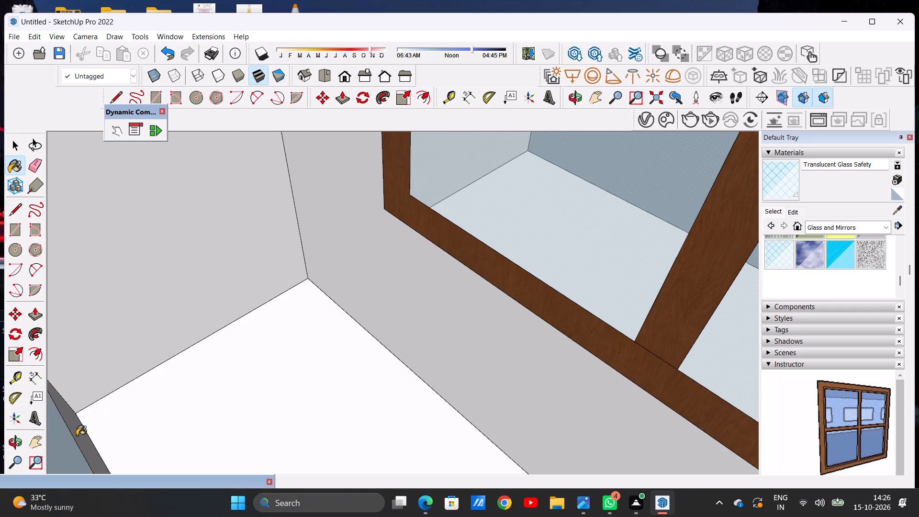
Paint the front face of the fourth-from-top balcony's railing panel with Translucent Glass Safety.
{"action": "scroll", "coordinate": [310, 303], "scroll_direction": "down", "scroll_amount": 10}
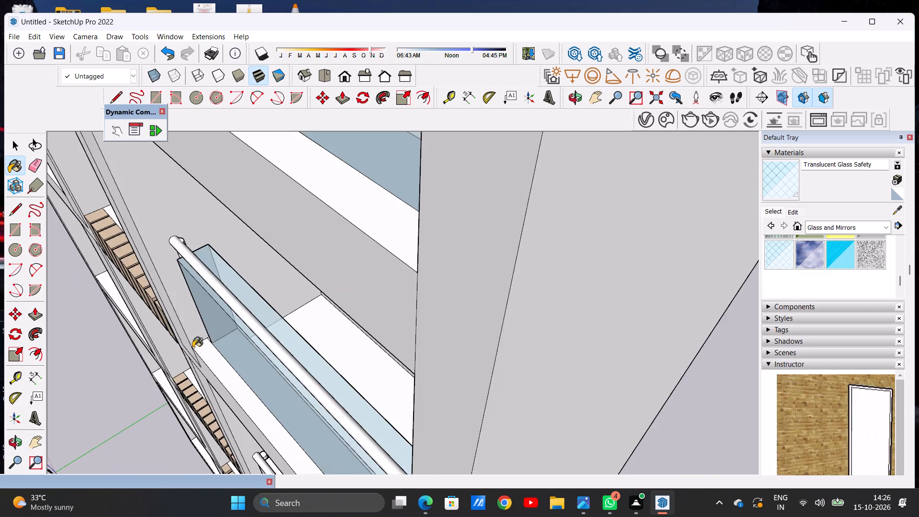
{"action": "middle_click_drag", "start_coordinate": [199, 342], "coordinate": [358, 248]}
{"action": "scroll", "coordinate": [251, 303], "scroll_direction": "down", "scroll_amount": 5}
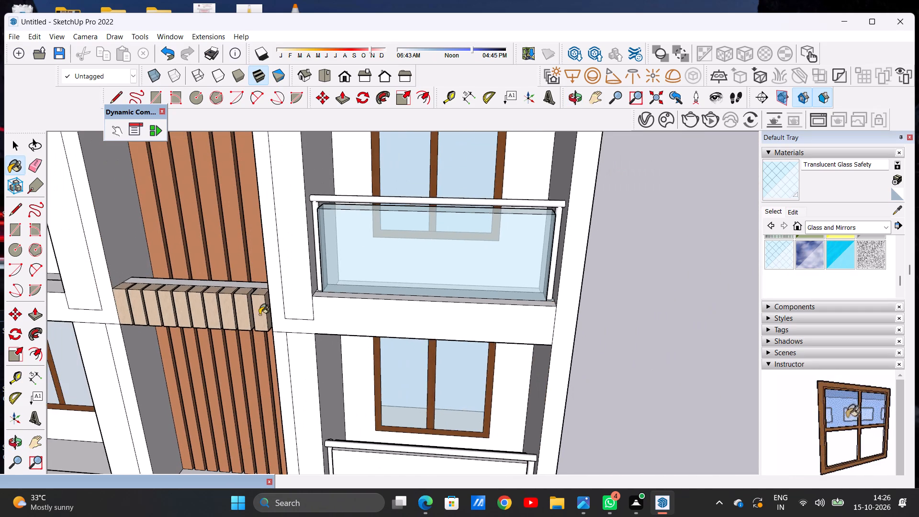
{"action": "middle_click_drag", "start_coordinate": [265, 321], "coordinate": [314, 275]}
{"action": "scroll", "coordinate": [314, 274], "scroll_direction": "down", "scroll_amount": 16}
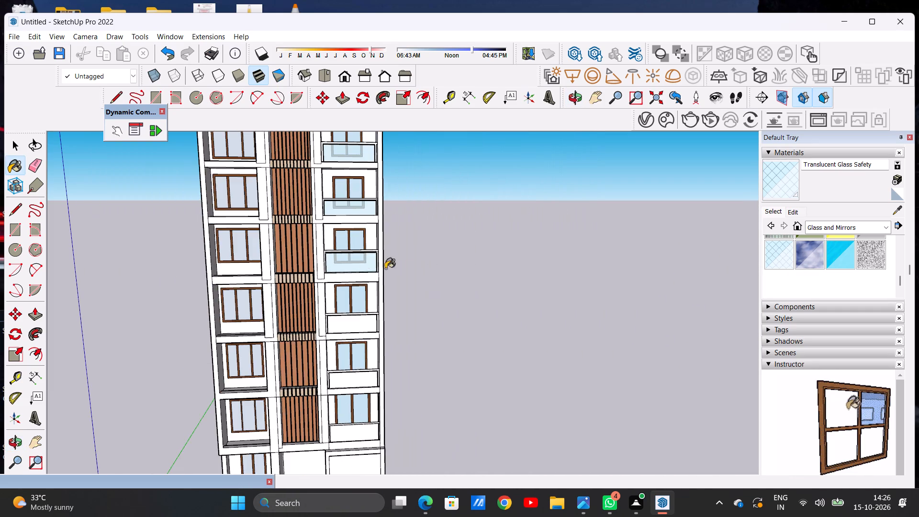
{"action": "middle_click_drag", "start_coordinate": [428, 349], "coordinate": [350, 354]}
{"action": "scroll", "coordinate": [366, 323], "scroll_direction": "up", "scroll_amount": 12}
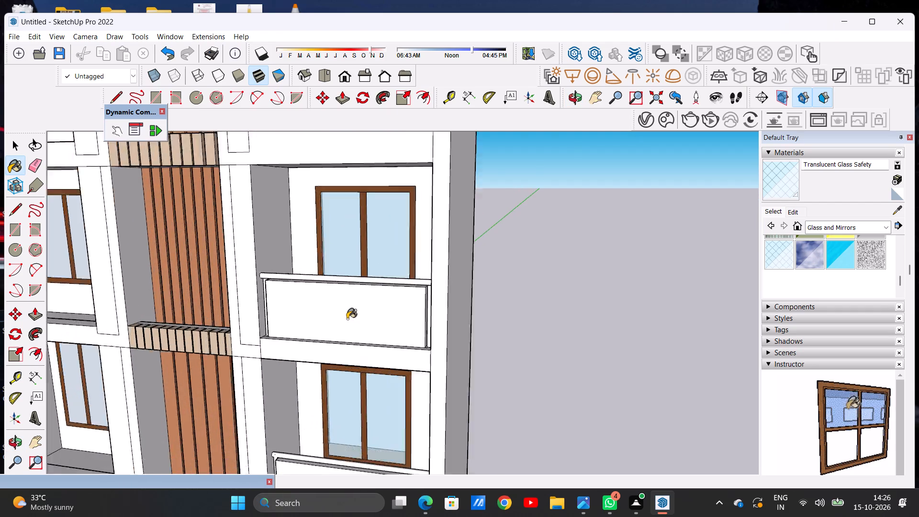
{"action": "scroll", "coordinate": [347, 319], "scroll_direction": "up", "scroll_amount": 12}
{"action": "left_click", "coordinate": [364, 281]}
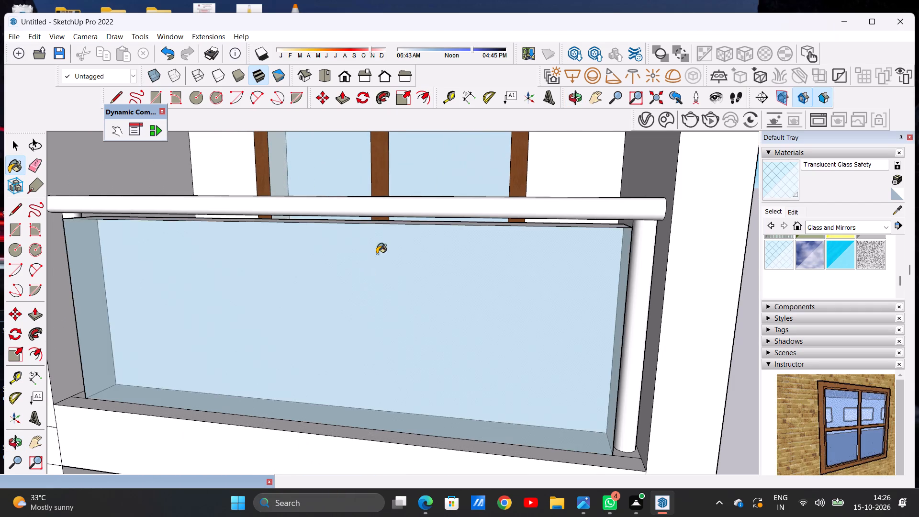
Paint the top edge and inner face of the fourth-from-top balcony's railing panel with Translucent Glass Safety.
{"action": "middle_click_drag", "start_coordinate": [379, 249], "coordinate": [356, 393]}
{"action": "scroll", "coordinate": [392, 295], "scroll_direction": "up", "scroll_amount": 5}
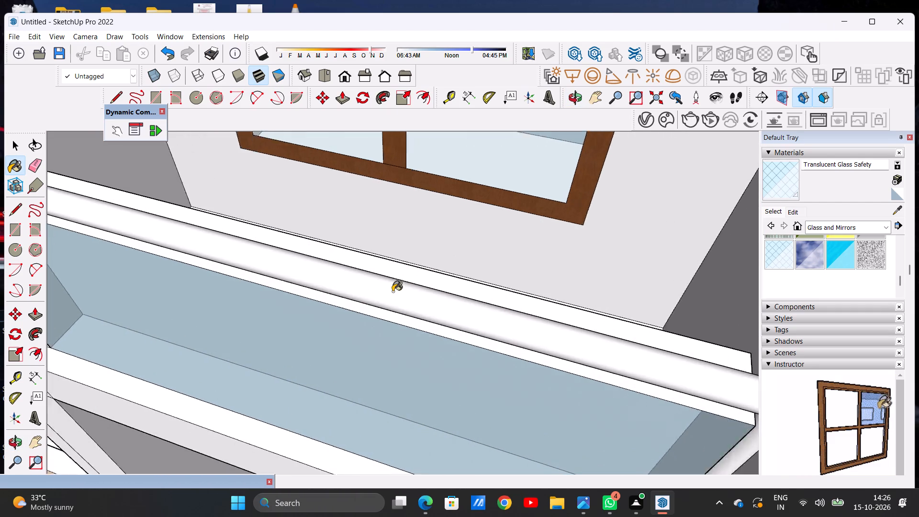
{"action": "scroll", "coordinate": [392, 292], "scroll_direction": "up", "scroll_amount": 9}
{"action": "left_click", "coordinate": [416, 262]}
{"action": "scroll", "coordinate": [391, 277], "scroll_direction": "down", "scroll_amount": 9}
{"action": "middle_click_drag", "start_coordinate": [432, 221], "coordinate": [416, 251]}
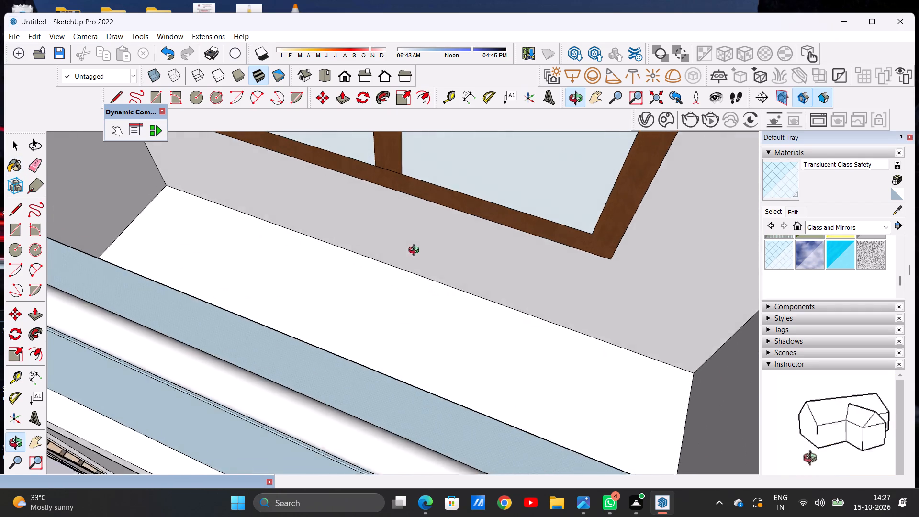
{"action": "middle_click_drag", "start_coordinate": [416, 251], "coordinate": [311, 279]}
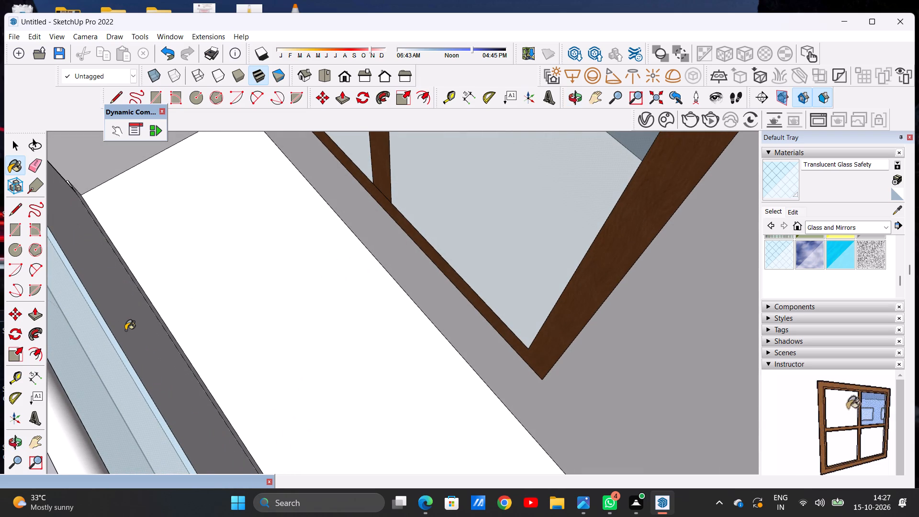
{"action": "left_click", "coordinate": [125, 330]}
Paint the front face of the fifth-from-top balcony's railing panel with Translucent Glass Safety.
{"action": "middle_click_drag", "start_coordinate": [129, 368], "coordinate": [419, 241]}
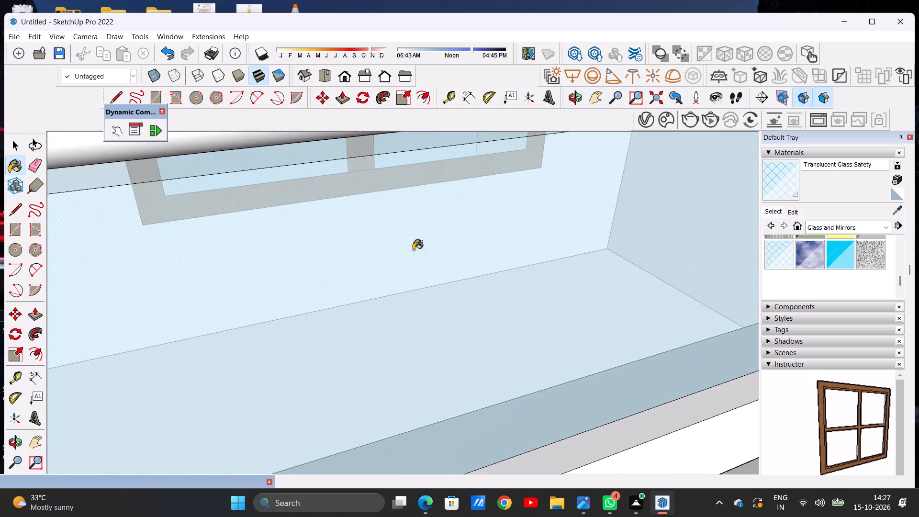
{"action": "scroll", "coordinate": [378, 288], "scroll_direction": "down", "scroll_amount": 20}
{"action": "scroll", "coordinate": [378, 288], "scroll_direction": "down", "scroll_amount": 17}
{"action": "scroll", "coordinate": [389, 338], "scroll_direction": "up", "scroll_amount": 7}
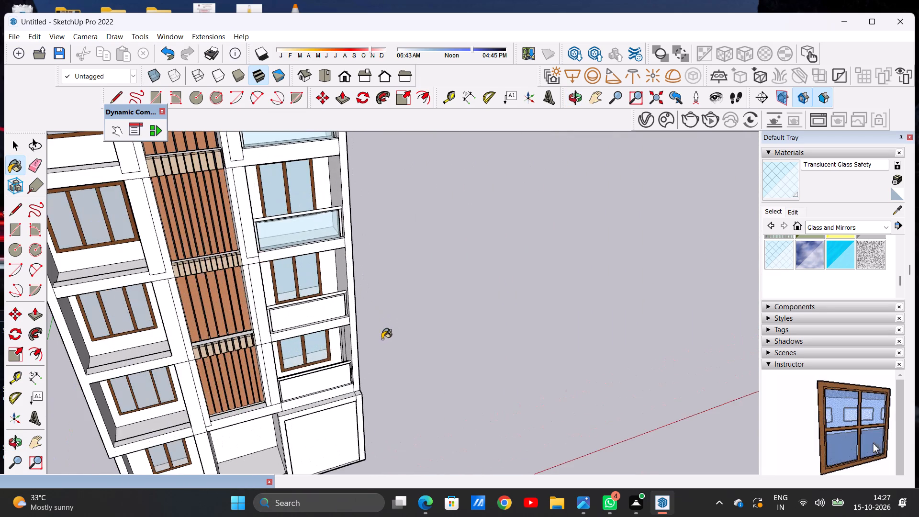
{"action": "middle_click_drag", "start_coordinate": [382, 339], "coordinate": [222, 322]}
{"action": "scroll", "coordinate": [328, 293], "scroll_direction": "up", "scroll_amount": 10}
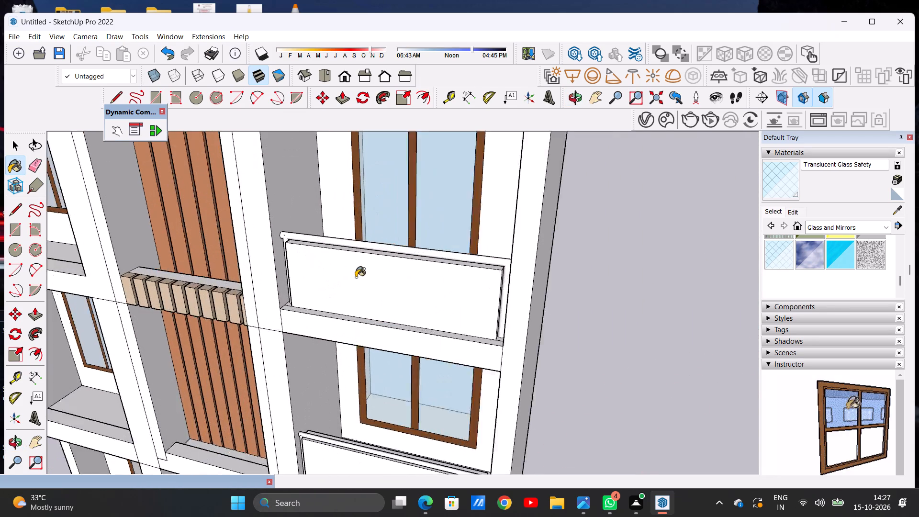
{"action": "scroll", "coordinate": [356, 277], "scroll_direction": "up", "scroll_amount": 10}
{"action": "left_click", "coordinate": [424, 267]}
Paint the top edge of the fifth-from-top balcony's railing panel with Translucent Glass Safety.
{"action": "scroll", "coordinate": [424, 267], "scroll_direction": "down", "scroll_amount": 6}
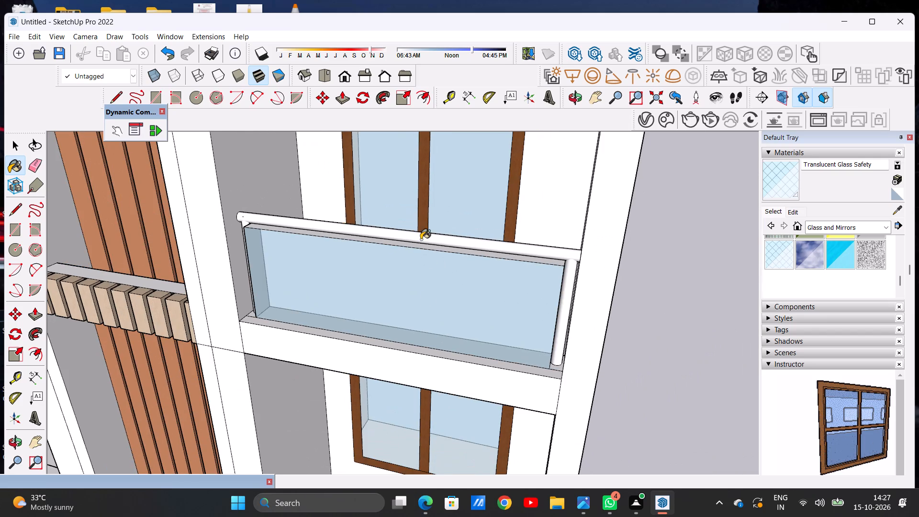
{"action": "scroll", "coordinate": [421, 297], "scroll_direction": "down", "scroll_amount": 15}
{"action": "scroll", "coordinate": [425, 256], "scroll_direction": "up", "scroll_amount": 14}
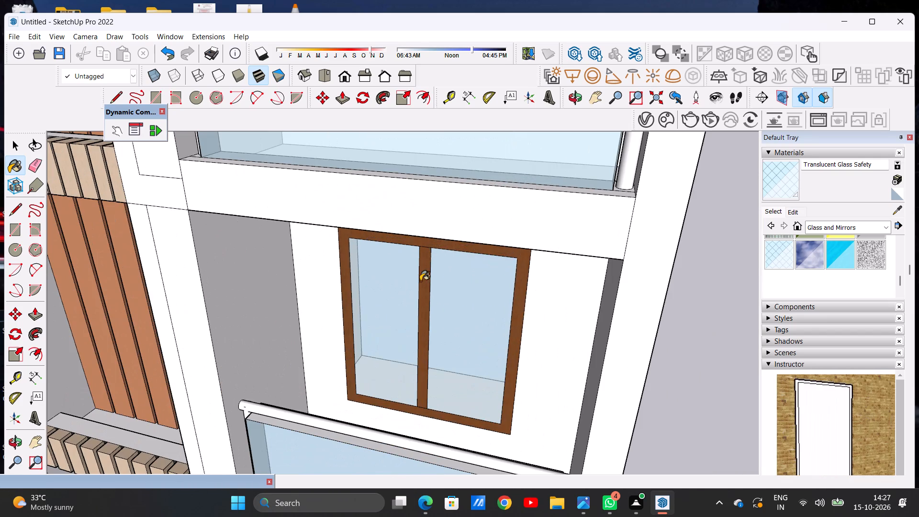
{"action": "scroll", "coordinate": [420, 284], "scroll_direction": "down", "scroll_amount": 11}
{"action": "scroll", "coordinate": [434, 366], "scroll_direction": "up", "scroll_amount": 9}
{"action": "scroll", "coordinate": [436, 347], "scroll_direction": "down", "scroll_amount": 1}
{"action": "scroll", "coordinate": [436, 347], "scroll_direction": "up", "scroll_amount": 2}
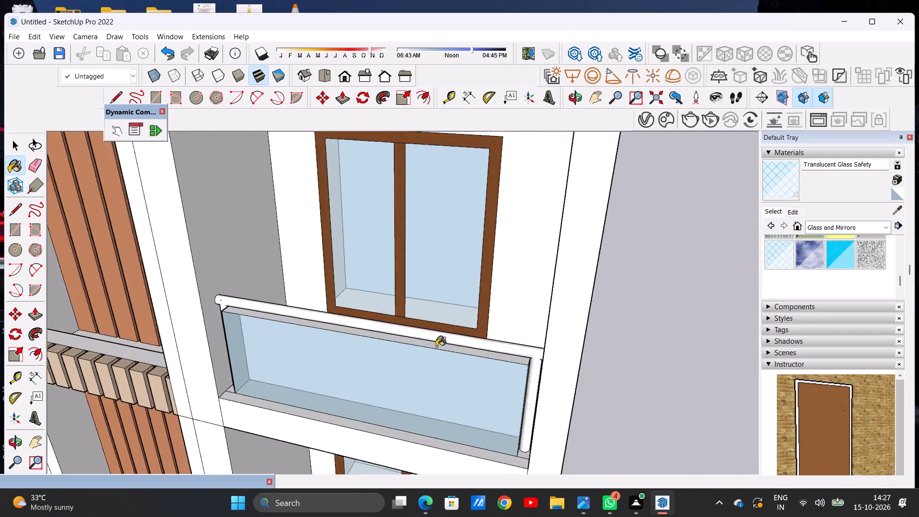
{"action": "scroll", "coordinate": [436, 347], "scroll_direction": "up", "scroll_amount": 17}
{"action": "left_click", "coordinate": [427, 338]}
Paint the inner face of the fifth-from-top balcony's railing panel with Translucent Glass Safety.
{"action": "scroll", "coordinate": [426, 338], "scroll_direction": "down", "scroll_amount": 8}
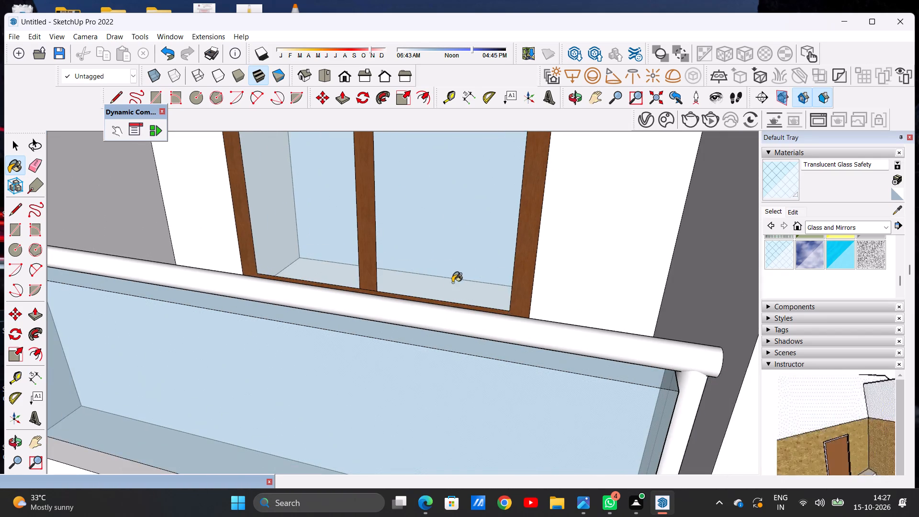
{"action": "middle_click_drag", "start_coordinate": [459, 273], "coordinate": [341, 344]}
{"action": "scroll", "coordinate": [347, 284], "scroll_direction": "up", "scroll_amount": 7}
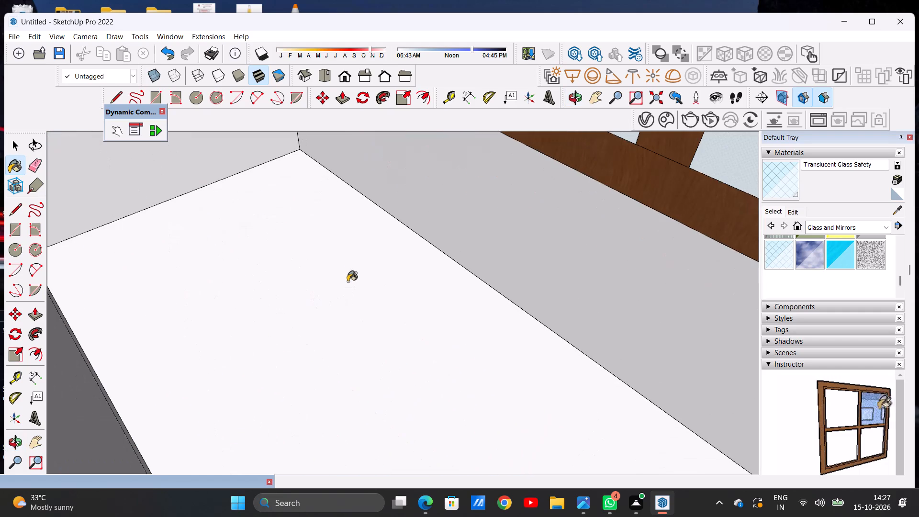
{"action": "scroll", "coordinate": [347, 281], "scroll_direction": "up", "scroll_amount": 1}
{"action": "left_click", "coordinate": [71, 411]}
Paint the front face and top edge of the lowest balcony's railing panel with Translucent Glass Safety.
{"action": "middle_click_drag", "start_coordinate": [128, 378], "coordinate": [239, 336]}
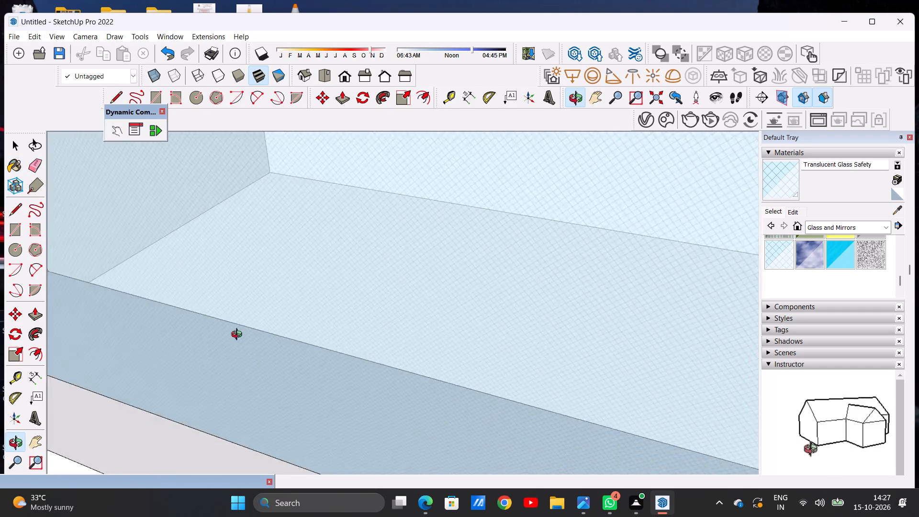
{"action": "middle_click_drag", "start_coordinate": [239, 336], "coordinate": [336, 279]}
{"action": "scroll", "coordinate": [250, 335], "scroll_direction": "down", "scroll_amount": 20}
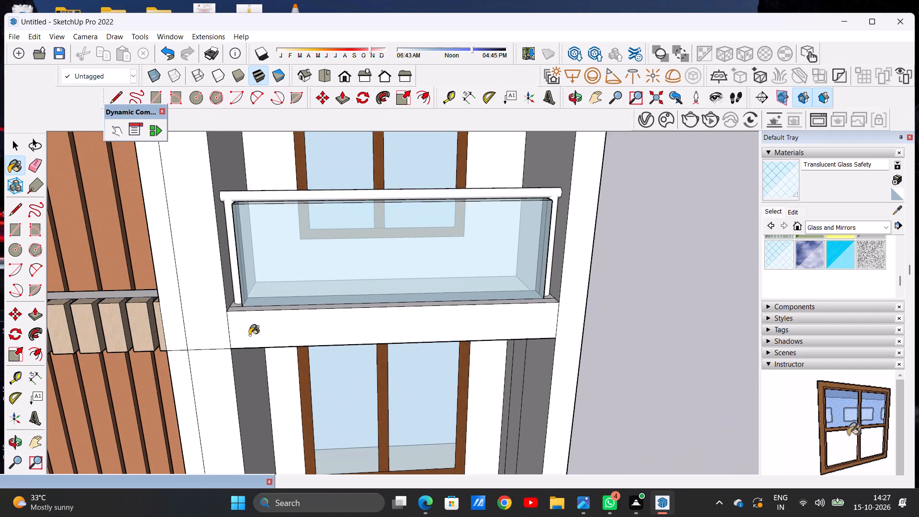
{"action": "scroll", "coordinate": [320, 271], "scroll_direction": "down", "scroll_amount": 15}
{"action": "scroll", "coordinate": [359, 346], "scroll_direction": "up", "scroll_amount": 9}
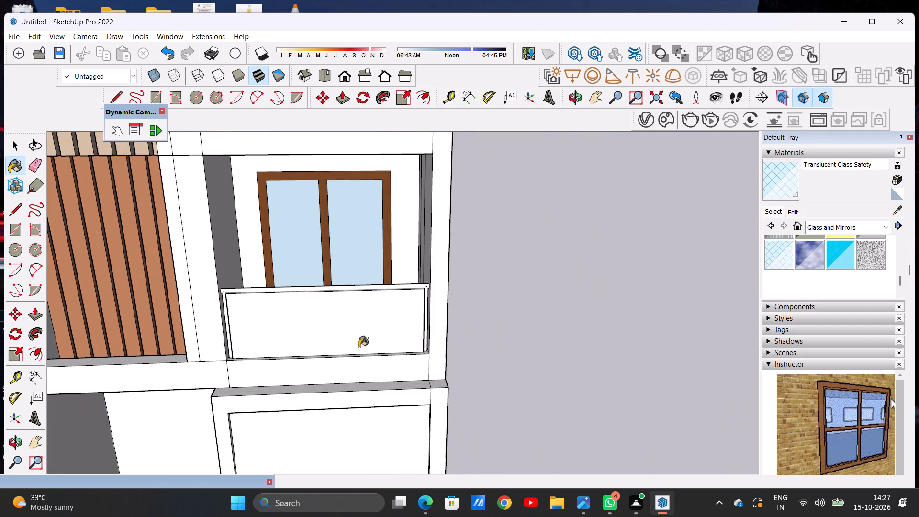
{"action": "scroll", "coordinate": [392, 316], "scroll_direction": "up", "scroll_amount": 7}
{"action": "middle_click_drag", "start_coordinate": [421, 292], "coordinate": [356, 393]}
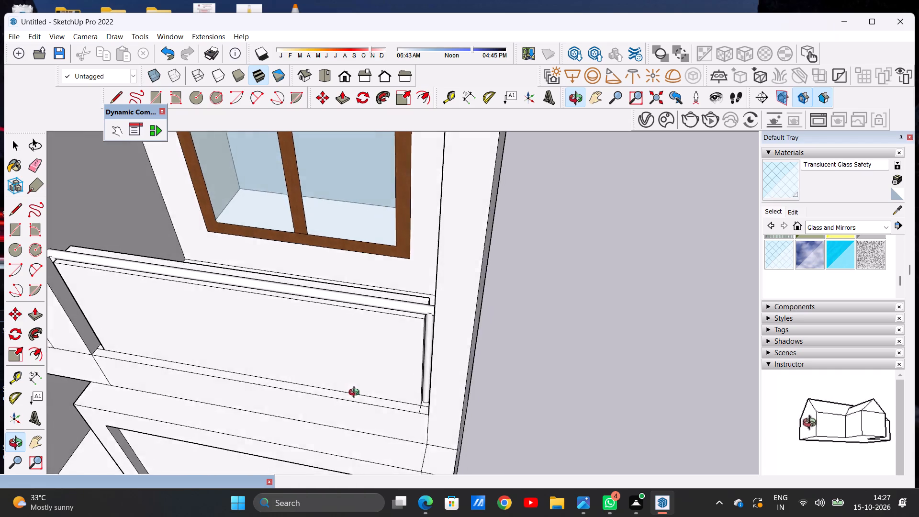
{"action": "middle_click_drag", "start_coordinate": [356, 393], "coordinate": [343, 438]}
{"action": "scroll", "coordinate": [348, 337], "scroll_direction": "up", "scroll_amount": 7}
{"action": "left_click", "coordinate": [348, 337]}
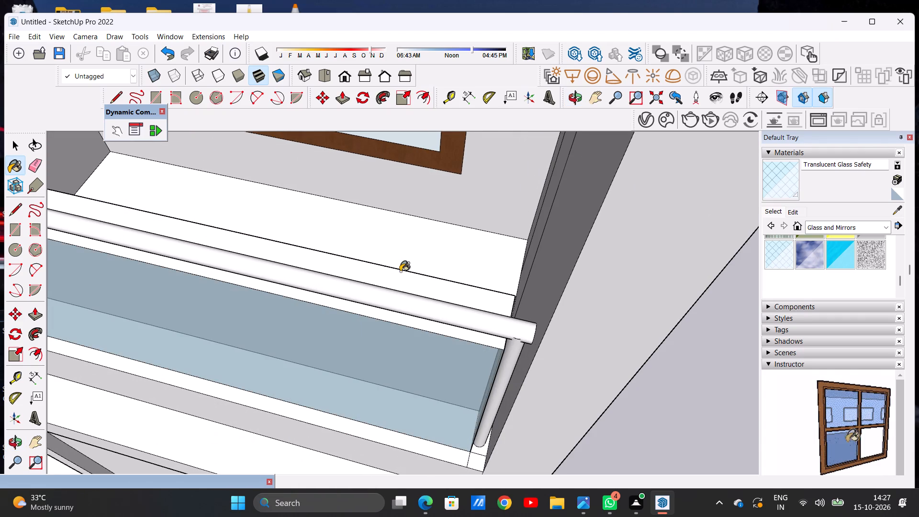
{"action": "left_click", "coordinate": [397, 282]}
Paint the inner face of the lowest balcony's railing panel with Translucent Glass Safety.
{"action": "scroll", "coordinate": [402, 257], "scroll_direction": "down", "scroll_amount": 5}
{"action": "middle_click_drag", "start_coordinate": [413, 243], "coordinate": [377, 284]}
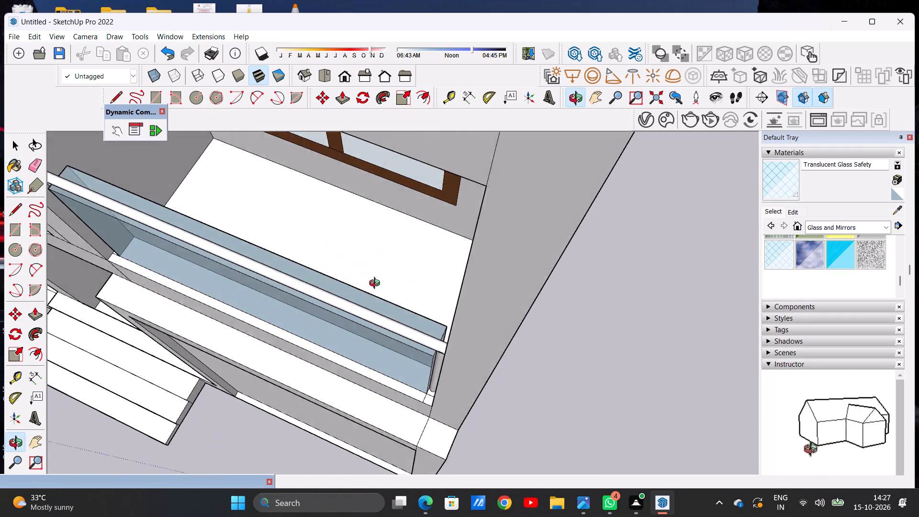
{"action": "middle_click_drag", "start_coordinate": [377, 284], "coordinate": [367, 283]}
{"action": "scroll", "coordinate": [285, 242], "scroll_direction": "up", "scroll_amount": 15}
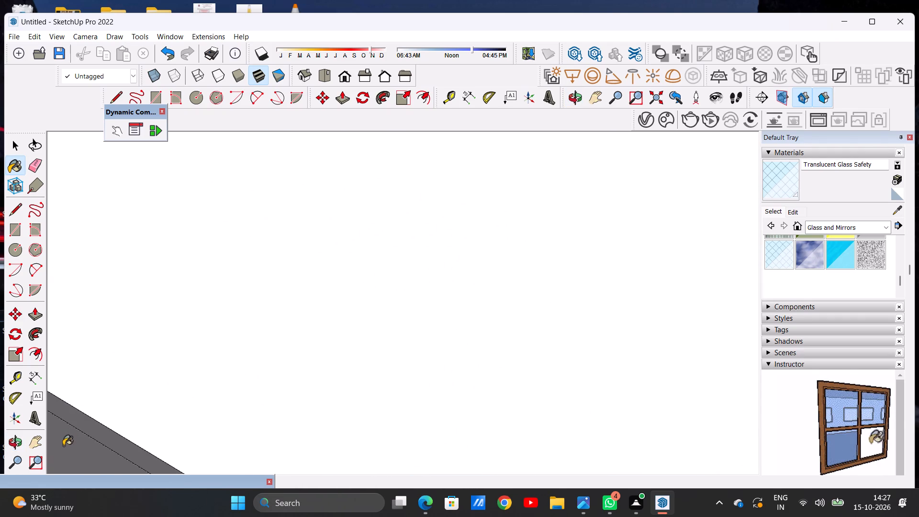
{"action": "left_click", "coordinate": [63, 446]}
Examine the glass railing panels on all the balconies, from the lowest floor up to the roof.
{"action": "middle_click_drag", "start_coordinate": [193, 357], "coordinate": [255, 308]}
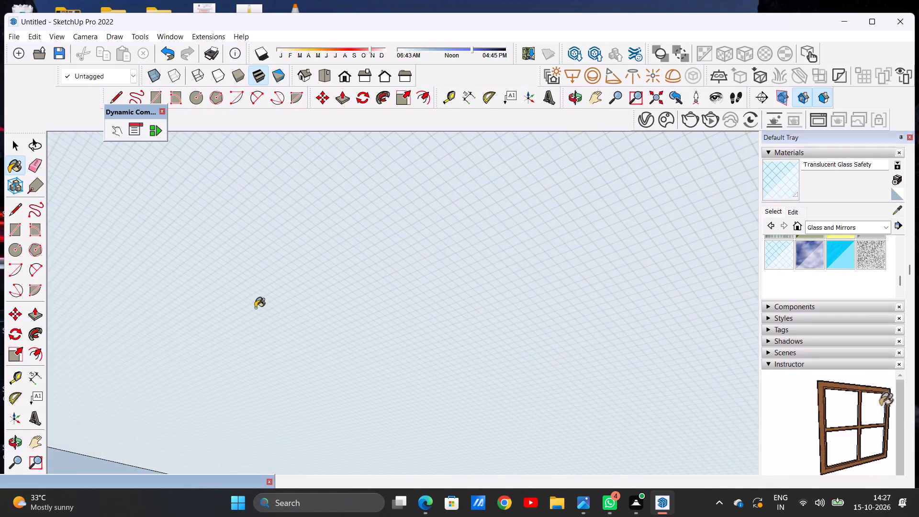
{"action": "scroll", "coordinate": [262, 310], "scroll_direction": "down", "scroll_amount": 5}
{"action": "scroll", "coordinate": [295, 337], "scroll_direction": "down", "scroll_amount": 20}
{"action": "scroll", "coordinate": [295, 337], "scroll_direction": "down", "scroll_amount": 12}
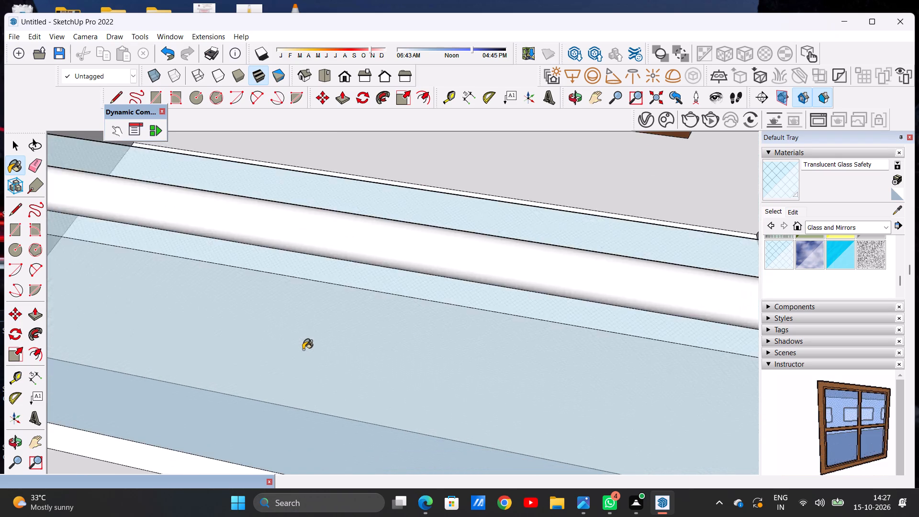
{"action": "scroll", "coordinate": [303, 349], "scroll_direction": "down", "scroll_amount": 20}
{"action": "scroll", "coordinate": [303, 349], "scroll_direction": "down", "scroll_amount": 16}
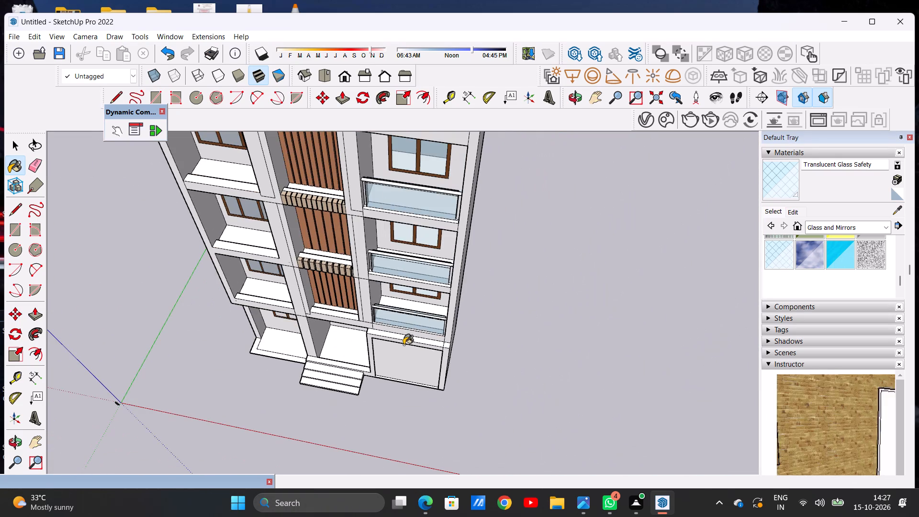
{"action": "scroll", "coordinate": [403, 345], "scroll_direction": "down", "scroll_amount": 10}
{"action": "scroll", "coordinate": [395, 224], "scroll_direction": "up", "scroll_amount": 8}
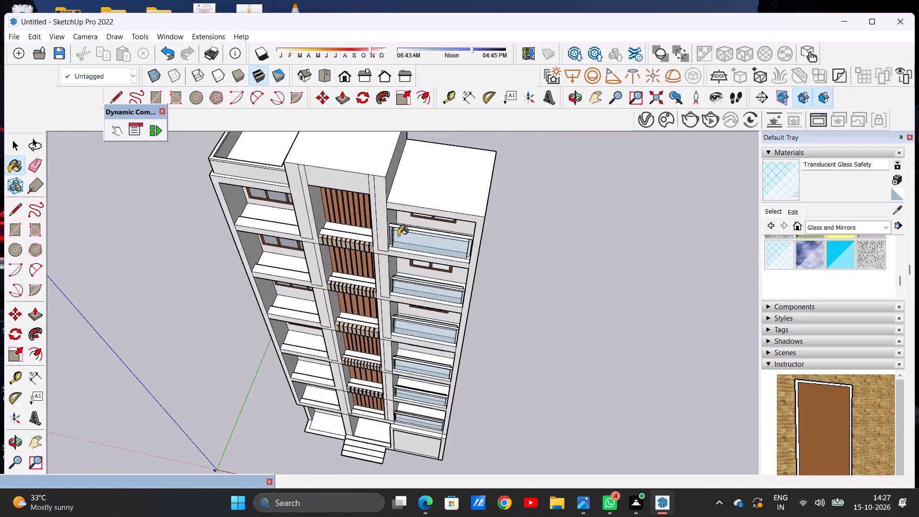
{"action": "scroll", "coordinate": [398, 236], "scroll_direction": "up", "scroll_amount": 6}
{"action": "scroll", "coordinate": [433, 257], "scroll_direction": "up", "scroll_amount": 1}
{"action": "middle_click_drag", "start_coordinate": [433, 257], "coordinate": [452, 209]}
{"action": "scroll", "coordinate": [511, 185], "scroll_direction": "up", "scroll_amount": 3}
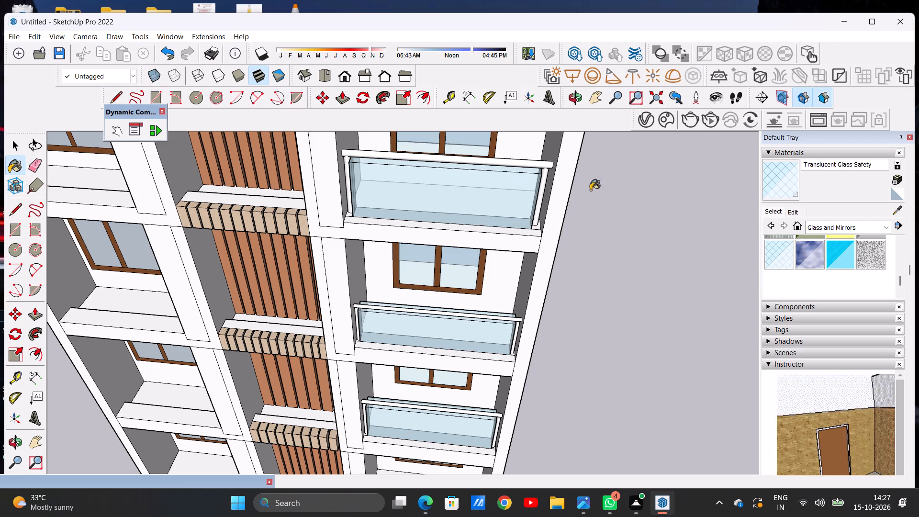
Paint both posts and the handrail of the top balcony's railing with Formica Laminate Dark from the Synthetic Surfaces collection.
{"action": "left_click", "coordinate": [849, 226]}
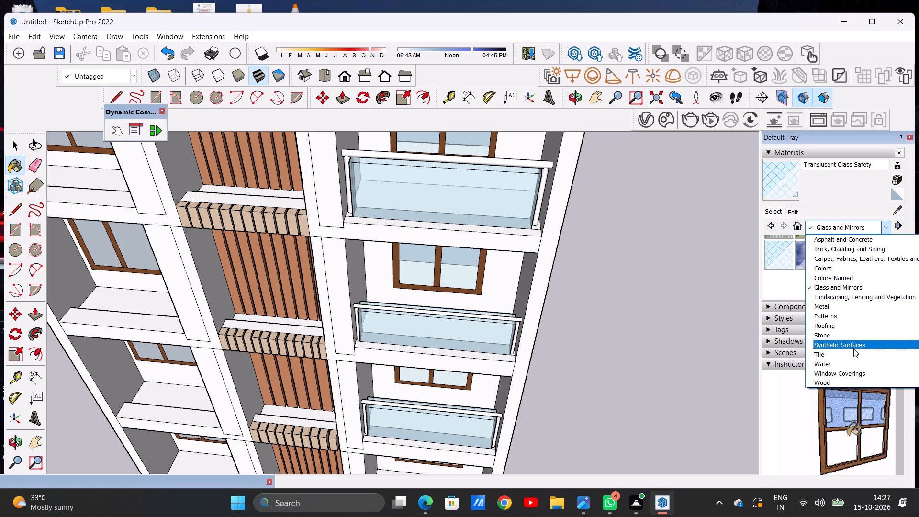
{"action": "left_click", "coordinate": [853, 348]}
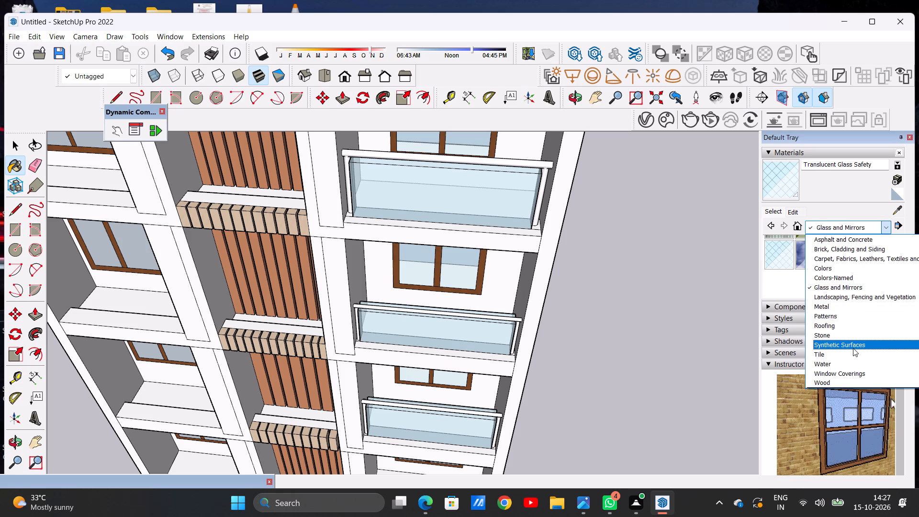
{"action": "left_click", "coordinate": [872, 246]}
{"action": "scroll", "coordinate": [597, 309], "scroll_direction": "down", "scroll_amount": 4}
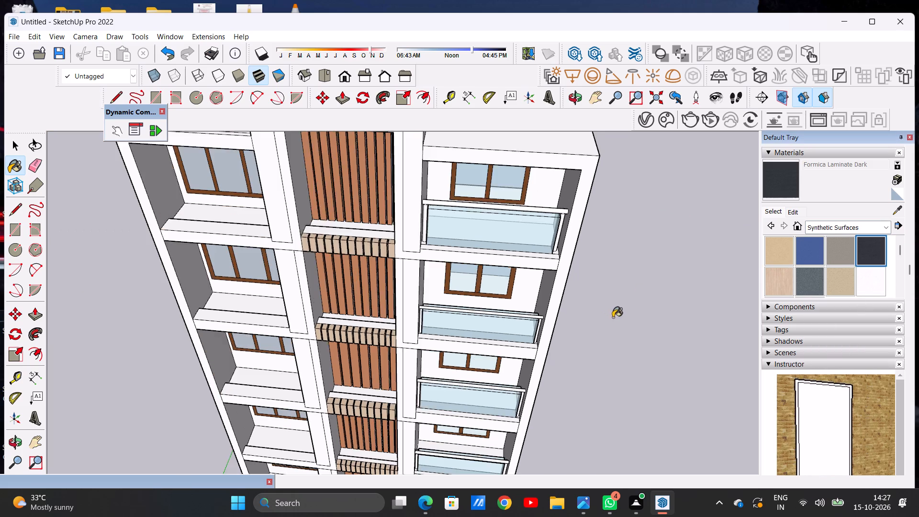
{"action": "scroll", "coordinate": [444, 244], "scroll_direction": "down", "scroll_amount": 1}
{"action": "scroll", "coordinate": [444, 244], "scroll_direction": "up", "scroll_amount": 16}
{"action": "scroll", "coordinate": [454, 191], "scroll_direction": "up", "scroll_amount": 3}
{"action": "scroll", "coordinate": [454, 191], "scroll_direction": "down", "scroll_amount": 1}
{"action": "scroll", "coordinate": [454, 191], "scroll_direction": "up", "scroll_amount": 2}
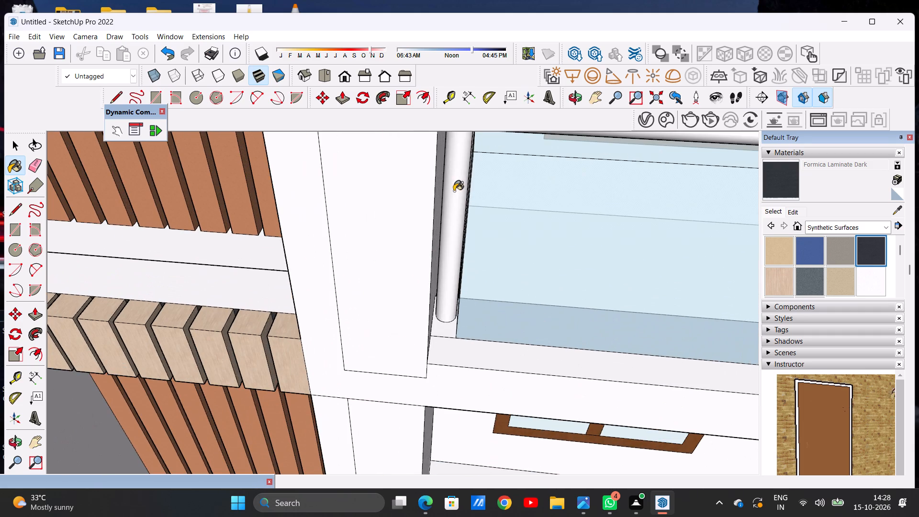
{"action": "left_click", "coordinate": [454, 191]}
{"action": "scroll", "coordinate": [415, 280], "scroll_direction": "down", "scroll_amount": 16}
{"action": "scroll", "coordinate": [608, 270], "scroll_direction": "up", "scroll_amount": 7}
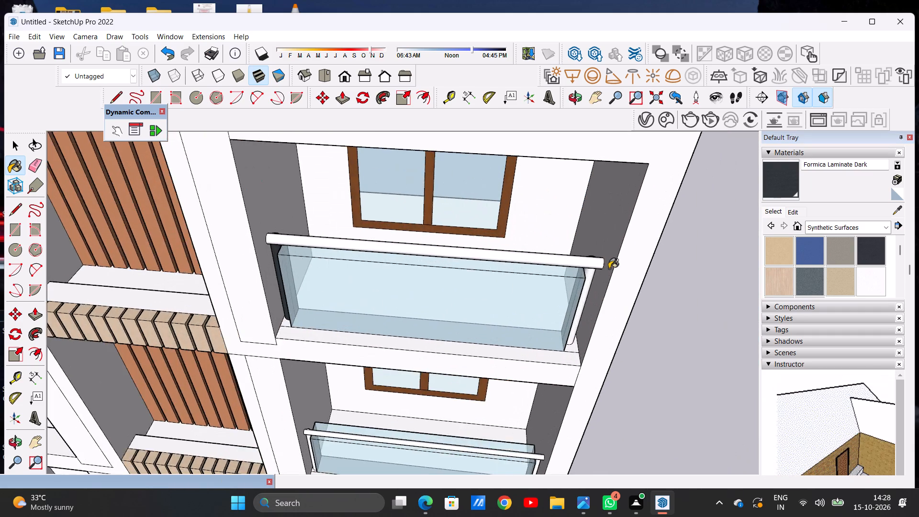
{"action": "scroll", "coordinate": [599, 287], "scroll_direction": "up", "scroll_amount": 2}
{"action": "scroll", "coordinate": [598, 288], "scroll_direction": "down", "scroll_amount": 1}
{"action": "scroll", "coordinate": [598, 289], "scroll_direction": "up", "scroll_amount": 9}
{"action": "left_click", "coordinate": [576, 287]}
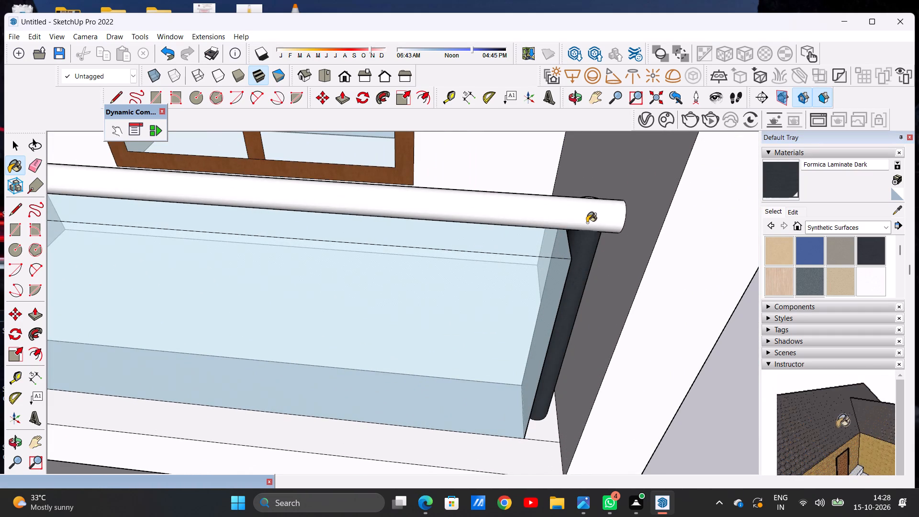
{"action": "left_click", "coordinate": [587, 223]}
Examine the top balcony's painted railing against the facade, both from a distance and close up.
{"action": "scroll", "coordinate": [490, 324], "scroll_direction": "down", "scroll_amount": 18}
{"action": "middle_click_drag", "start_coordinate": [474, 390], "coordinate": [497, 294]}
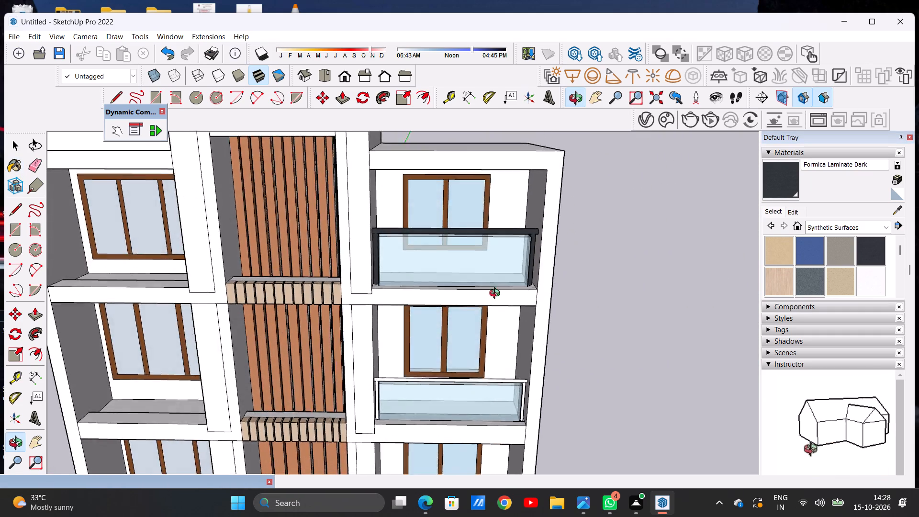
{"action": "middle_click_drag", "start_coordinate": [497, 294], "coordinate": [492, 267]}
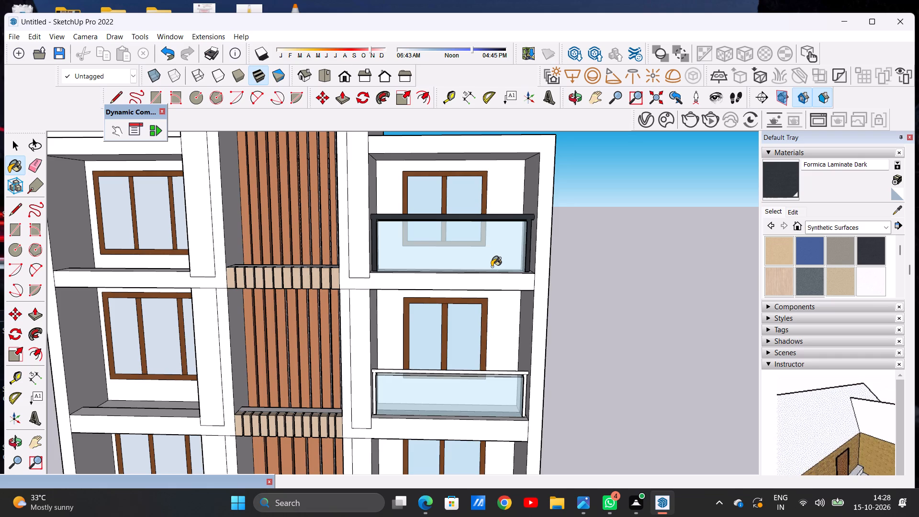
{"action": "scroll", "coordinate": [484, 251], "scroll_direction": "down", "scroll_amount": 7}
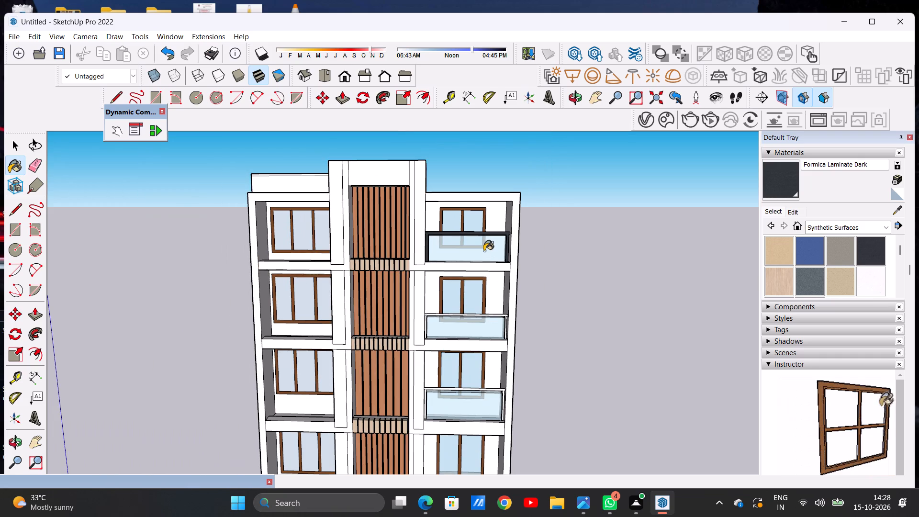
{"action": "scroll", "coordinate": [472, 251], "scroll_direction": "up", "scroll_amount": 14}
{"action": "scroll", "coordinate": [388, 237], "scroll_direction": "up", "scroll_amount": 5}
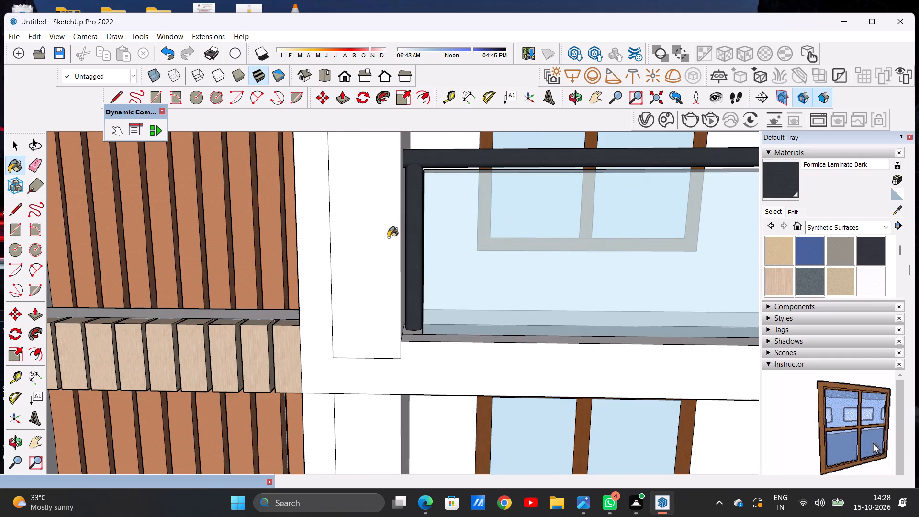
{"action": "scroll", "coordinate": [391, 237], "scroll_direction": "down", "scroll_amount": 15}
{"action": "scroll", "coordinate": [501, 228], "scroll_direction": "up", "scroll_amount": 13}
{"action": "scroll", "coordinate": [502, 223], "scroll_direction": "down", "scroll_amount": 1}
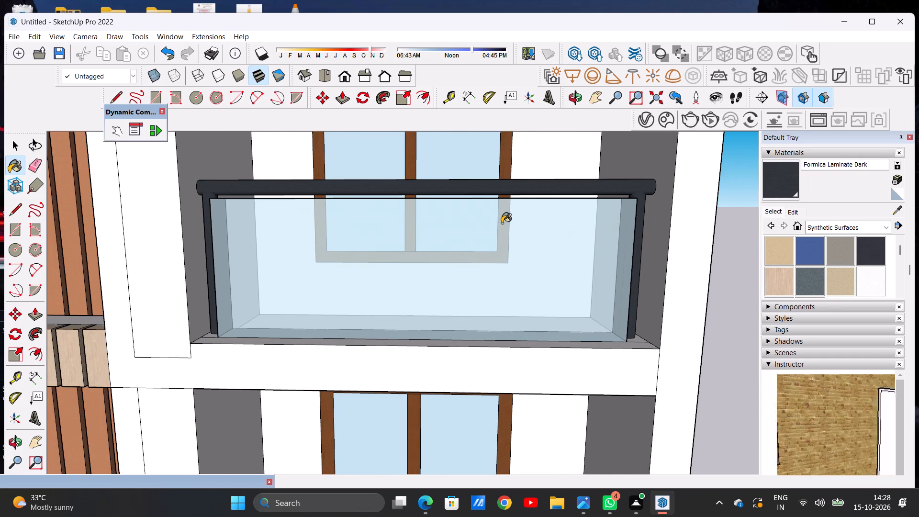
{"action": "middle_click_drag", "start_coordinate": [573, 224], "coordinate": [572, 273]}
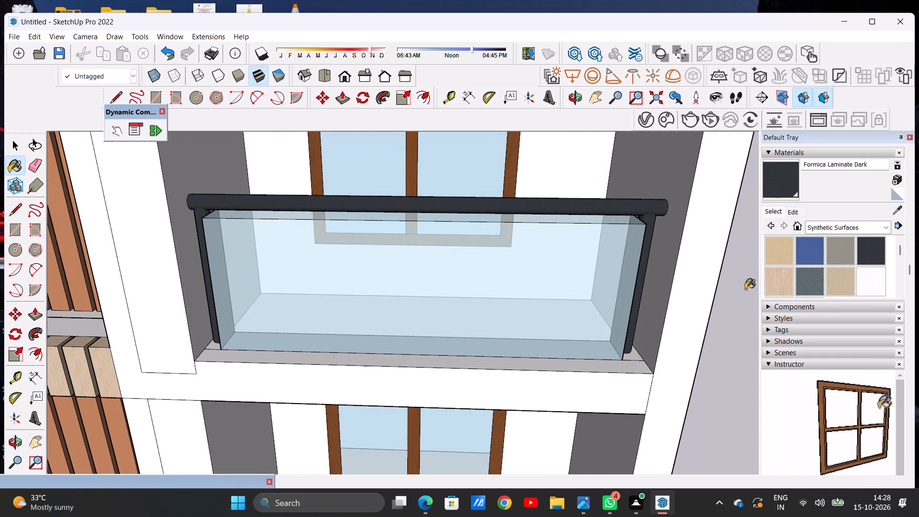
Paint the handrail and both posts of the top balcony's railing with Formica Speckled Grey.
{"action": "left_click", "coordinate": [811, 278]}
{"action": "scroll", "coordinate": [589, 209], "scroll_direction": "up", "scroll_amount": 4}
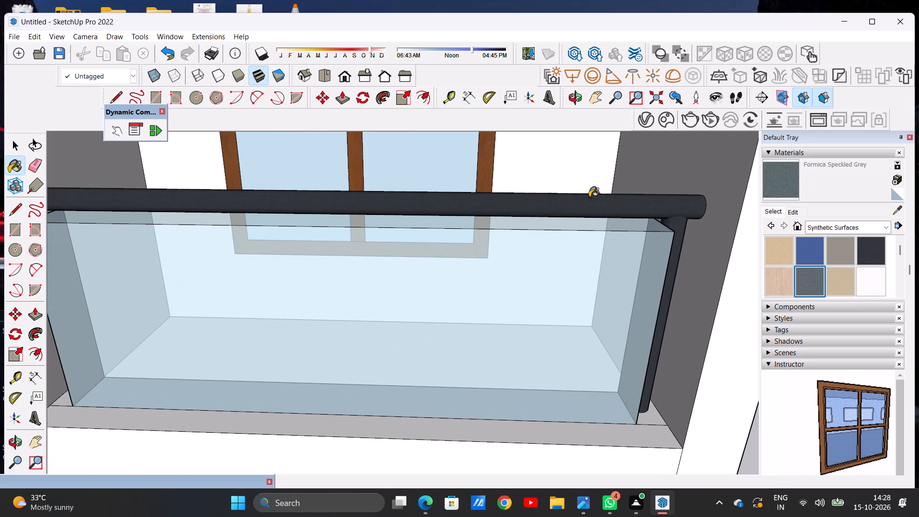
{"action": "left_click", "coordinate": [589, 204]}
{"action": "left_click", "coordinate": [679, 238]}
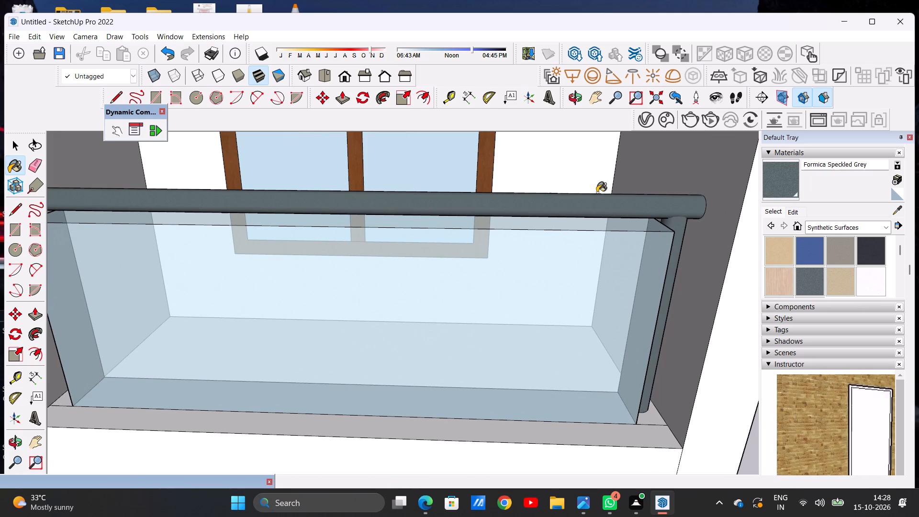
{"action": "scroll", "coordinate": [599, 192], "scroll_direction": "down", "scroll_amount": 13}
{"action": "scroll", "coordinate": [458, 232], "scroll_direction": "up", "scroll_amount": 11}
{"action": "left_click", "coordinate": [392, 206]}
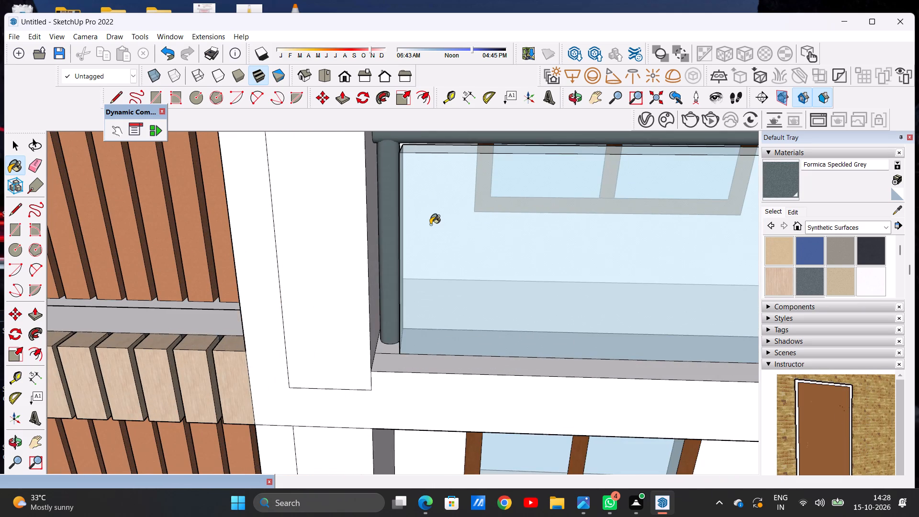
Examine how the grey railing on the top balcony looks against the glass and the rest of the facade.
{"action": "scroll", "coordinate": [430, 225], "scroll_direction": "down", "scroll_amount": 17}
{"action": "middle_click_drag", "start_coordinate": [481, 268], "coordinate": [395, 240]}
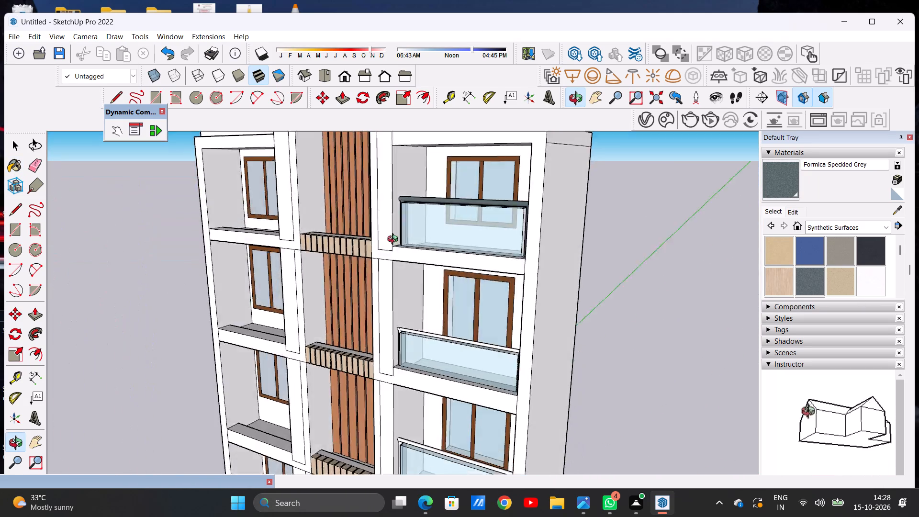
{"action": "middle_click_drag", "start_coordinate": [395, 240], "coordinate": [485, 226]}
{"action": "scroll", "coordinate": [532, 180], "scroll_direction": "up", "scroll_amount": 17}
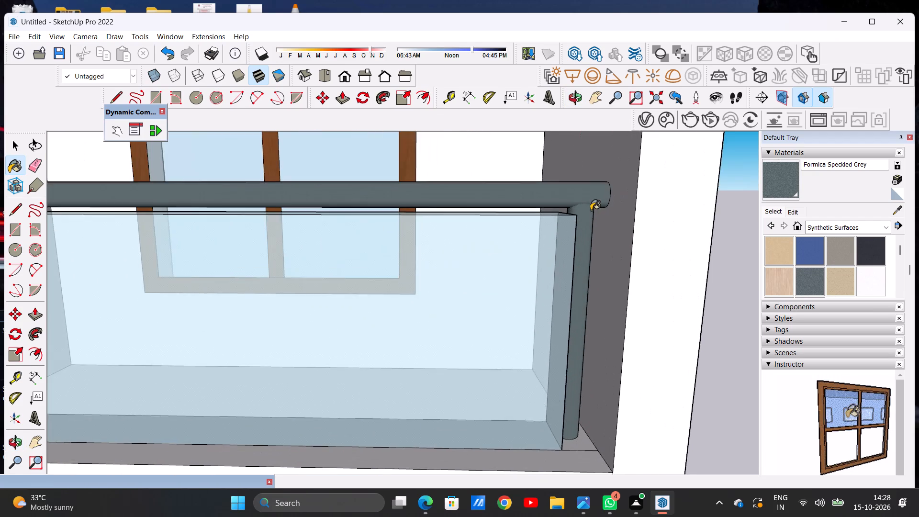
{"action": "scroll", "coordinate": [516, 277], "scroll_direction": "down", "scroll_amount": 20}
{"action": "scroll", "coordinate": [516, 277], "scroll_direction": "down", "scroll_amount": 9}
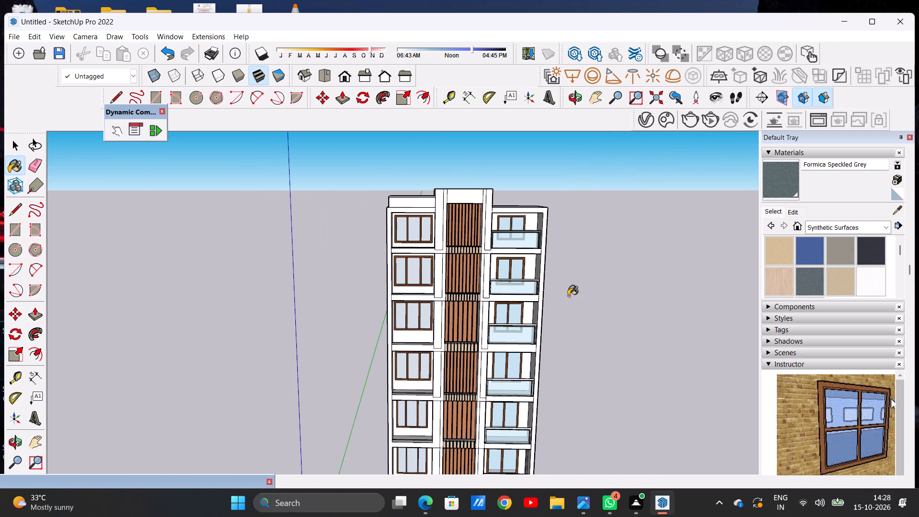
{"action": "scroll", "coordinate": [517, 257], "scroll_direction": "up", "scroll_amount": 8}
{"action": "scroll", "coordinate": [537, 218], "scroll_direction": "up", "scroll_amount": 2}
{"action": "scroll", "coordinate": [537, 218], "scroll_direction": "down", "scroll_amount": 1}
{"action": "scroll", "coordinate": [537, 218], "scroll_direction": "up", "scroll_amount": 5}
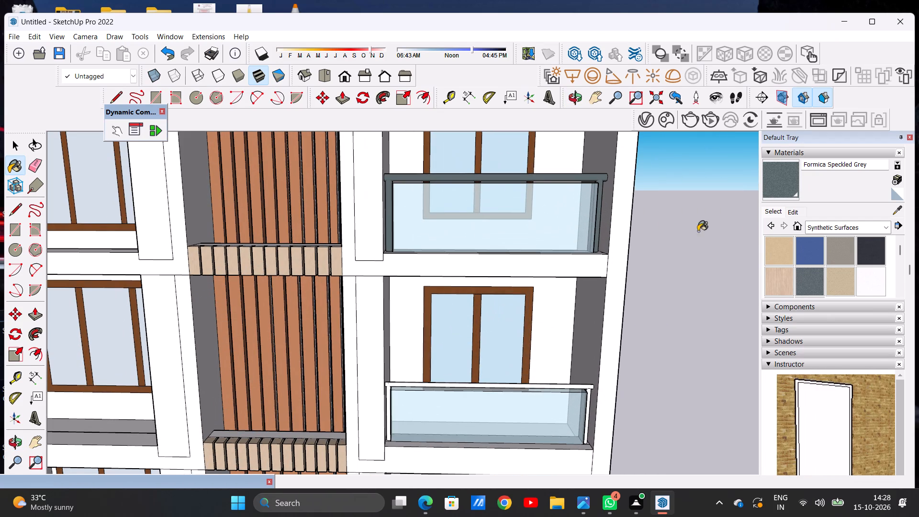
Repaint the handrail and both posts of the top balcony's railing with Formica Laminate Dark.
{"action": "left_click", "coordinate": [864, 246]}
{"action": "scroll", "coordinate": [603, 176], "scroll_direction": "up", "scroll_amount": 11}
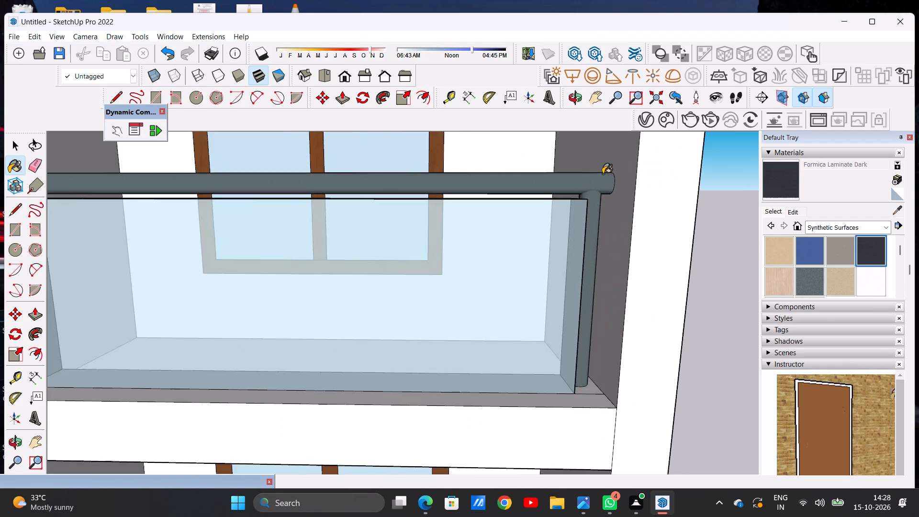
{"action": "scroll", "coordinate": [603, 174], "scroll_direction": "up", "scroll_amount": 6}
{"action": "left_click", "coordinate": [579, 195]}
{"action": "left_click", "coordinate": [587, 226]}
{"action": "scroll", "coordinate": [590, 215], "scroll_direction": "down", "scroll_amount": 14}
{"action": "scroll", "coordinate": [298, 232], "scroll_direction": "up", "scroll_amount": 7}
{"action": "scroll", "coordinate": [261, 213], "scroll_direction": "up", "scroll_amount": 7}
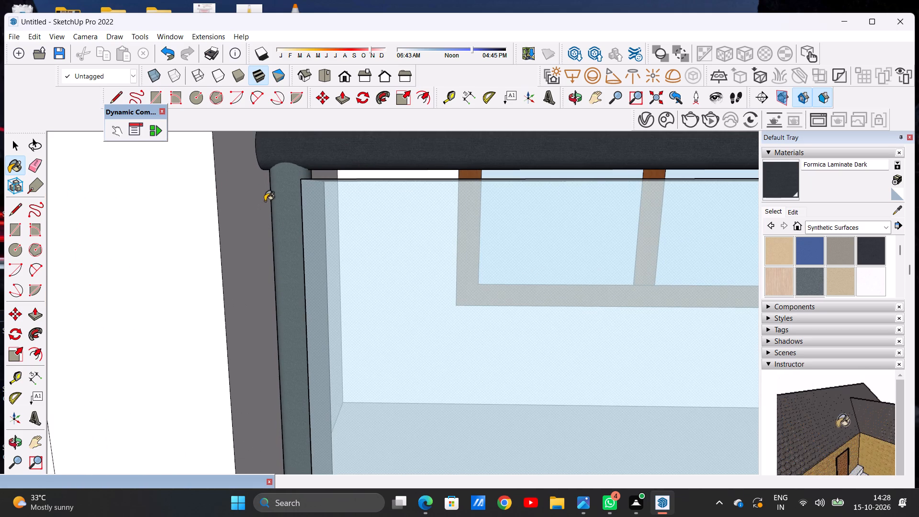
{"action": "left_click", "coordinate": [281, 185]}
Paint both posts and the handrail of the second-from-top balcony's railing with Formica Laminate Dark.
{"action": "scroll", "coordinate": [298, 194], "scroll_direction": "down", "scroll_amount": 20}
{"action": "scroll", "coordinate": [298, 194], "scroll_direction": "down", "scroll_amount": 2}
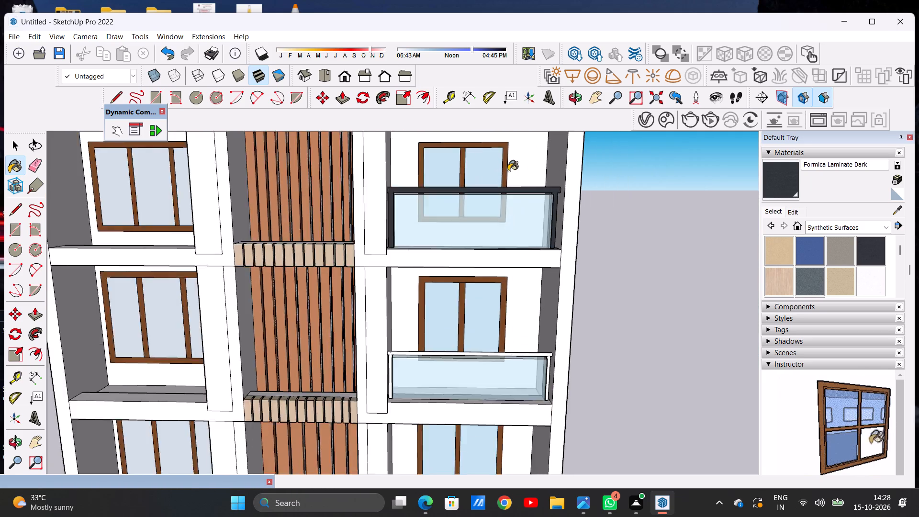
{"action": "scroll", "coordinate": [508, 171], "scroll_direction": "down", "scroll_amount": 5}
{"action": "scroll", "coordinate": [478, 347], "scroll_direction": "up", "scroll_amount": 7}
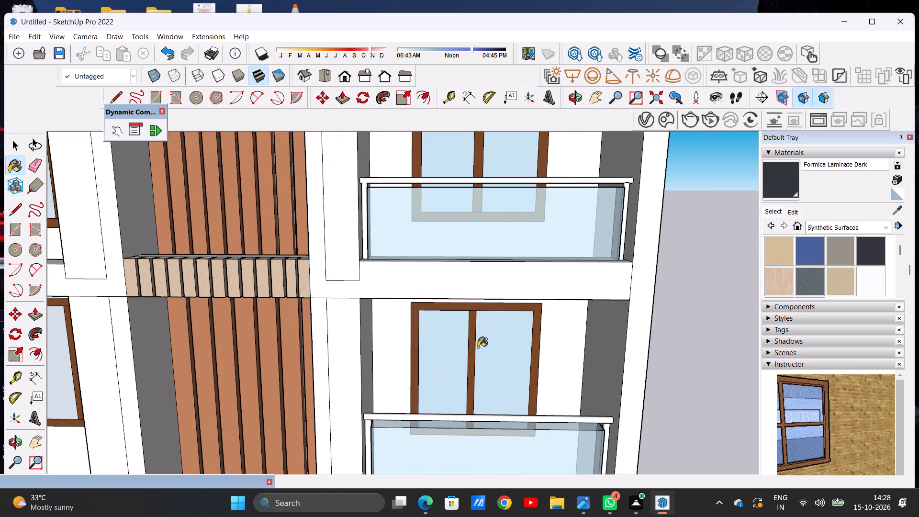
{"action": "scroll", "coordinate": [478, 348], "scroll_direction": "up", "scroll_amount": 1}
{"action": "scroll", "coordinate": [478, 348], "scroll_direction": "down", "scroll_amount": 6}
{"action": "scroll", "coordinate": [425, 258], "scroll_direction": "up", "scroll_amount": 6}
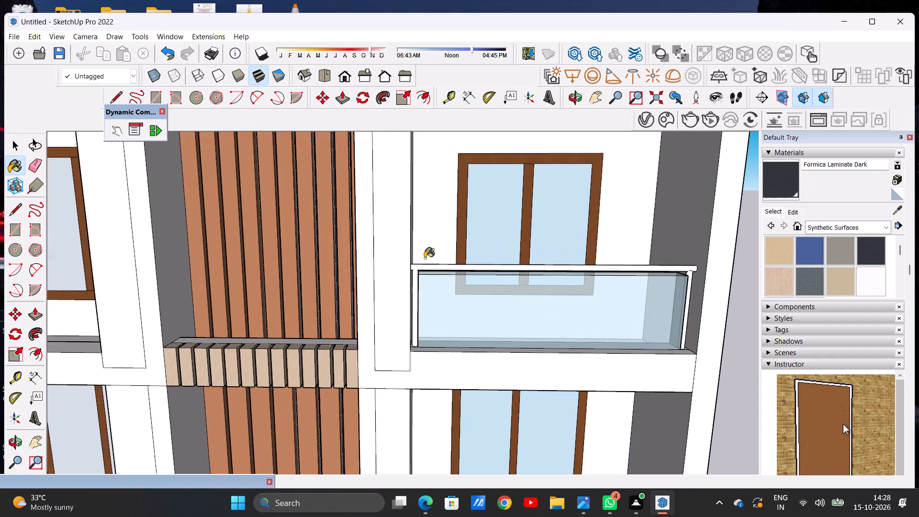
{"action": "scroll", "coordinate": [425, 271], "scroll_direction": "up", "scroll_amount": 12}
{"action": "left_click", "coordinate": [406, 279]}
{"action": "left_click", "coordinate": [407, 252]}
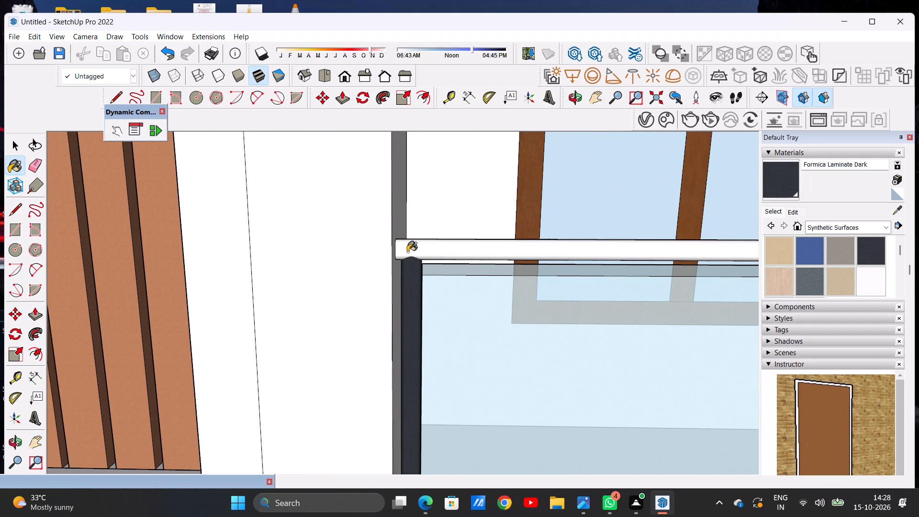
{"action": "scroll", "coordinate": [408, 252], "scroll_direction": "down", "scroll_amount": 11}
{"action": "scroll", "coordinate": [485, 250], "scroll_direction": "down", "scroll_amount": 6}
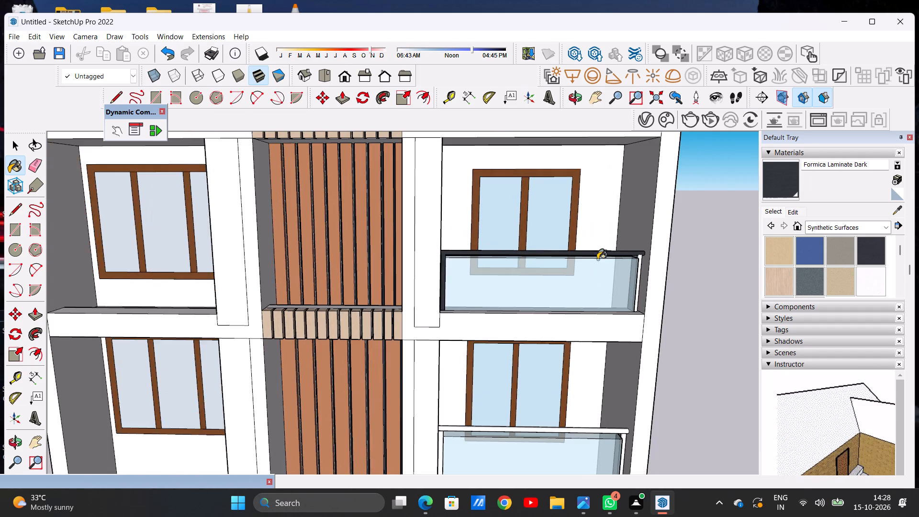
{"action": "scroll", "coordinate": [601, 257], "scroll_direction": "up", "scroll_amount": 8}
{"action": "scroll", "coordinate": [680, 265], "scroll_direction": "up", "scroll_amount": 1}
{"action": "scroll", "coordinate": [680, 265], "scroll_direction": "down", "scroll_amount": 1}
{"action": "scroll", "coordinate": [680, 265], "scroll_direction": "up", "scroll_amount": 10}
{"action": "left_click", "coordinate": [674, 251]}
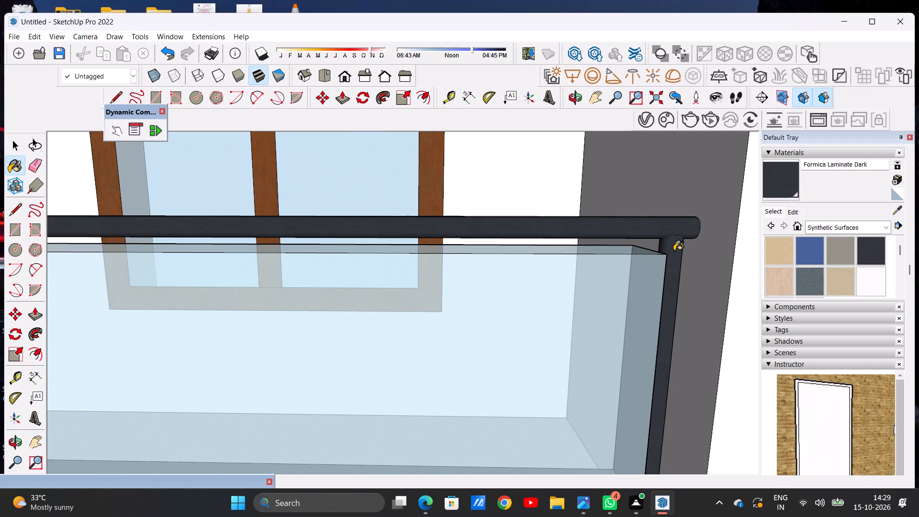
Paint both posts and the handrail of the third-from-top balcony's railing with Formica Laminate Dark.
{"action": "scroll", "coordinate": [491, 248], "scroll_direction": "down", "scroll_amount": 20}
{"action": "scroll", "coordinate": [491, 248], "scroll_direction": "down", "scroll_amount": 1}
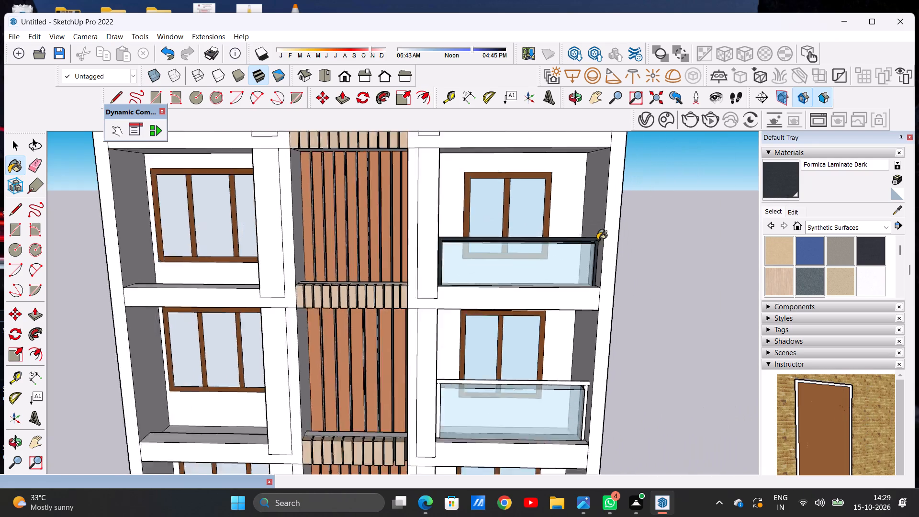
{"action": "scroll", "coordinate": [597, 240], "scroll_direction": "down", "scroll_amount": 1}
{"action": "scroll", "coordinate": [470, 234], "scroll_direction": "down", "scroll_amount": 4}
{"action": "scroll", "coordinate": [450, 356], "scroll_direction": "up", "scroll_amount": 8}
{"action": "scroll", "coordinate": [515, 320], "scroll_direction": "up", "scroll_amount": 9}
{"action": "scroll", "coordinate": [469, 315], "scroll_direction": "up", "scroll_amount": 6}
{"action": "left_click", "coordinate": [392, 304]}
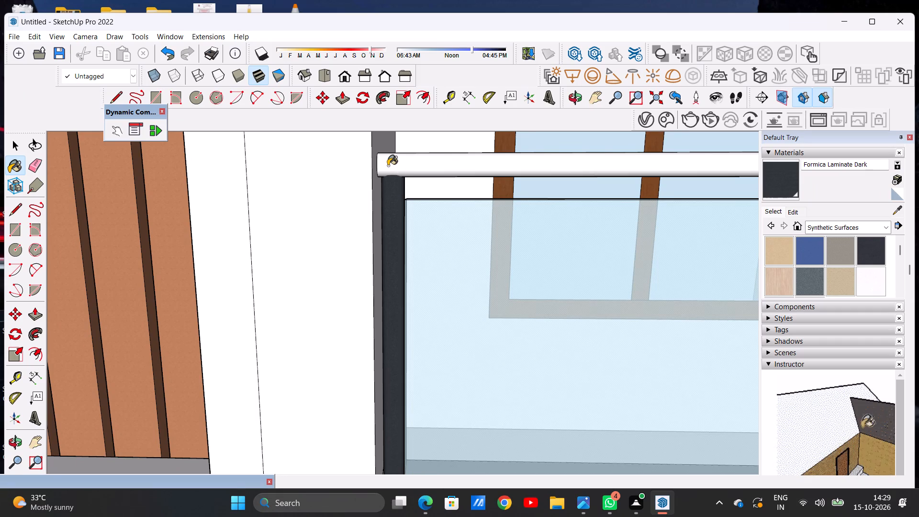
{"action": "left_click", "coordinate": [388, 166]}
{"action": "scroll", "coordinate": [348, 268], "scroll_direction": "down", "scroll_amount": 16}
{"action": "scroll", "coordinate": [556, 255], "scroll_direction": "up", "scroll_amount": 2}
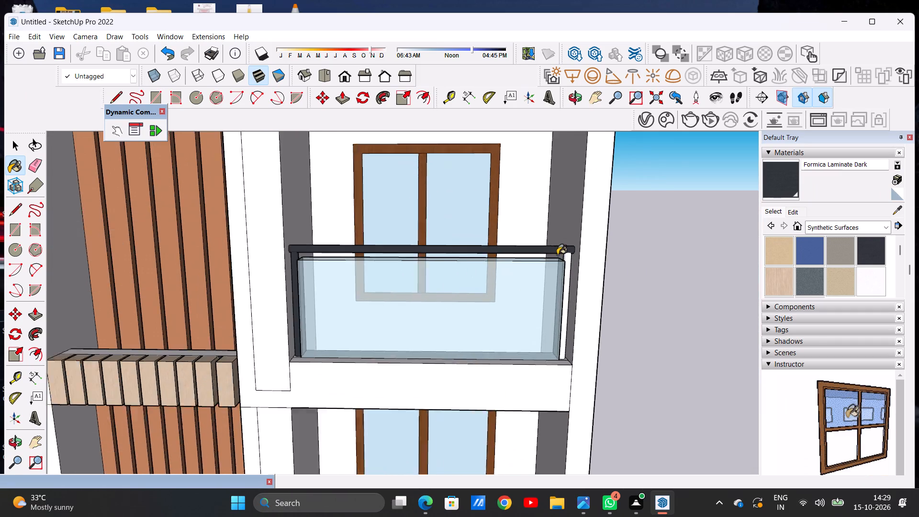
{"action": "scroll", "coordinate": [557, 255], "scroll_direction": "up", "scroll_amount": 16}
{"action": "scroll", "coordinate": [575, 282], "scroll_direction": "down", "scroll_amount": 1}
{"action": "scroll", "coordinate": [575, 282], "scroll_direction": "up", "scroll_amount": 5}
{"action": "left_click", "coordinate": [566, 280]}
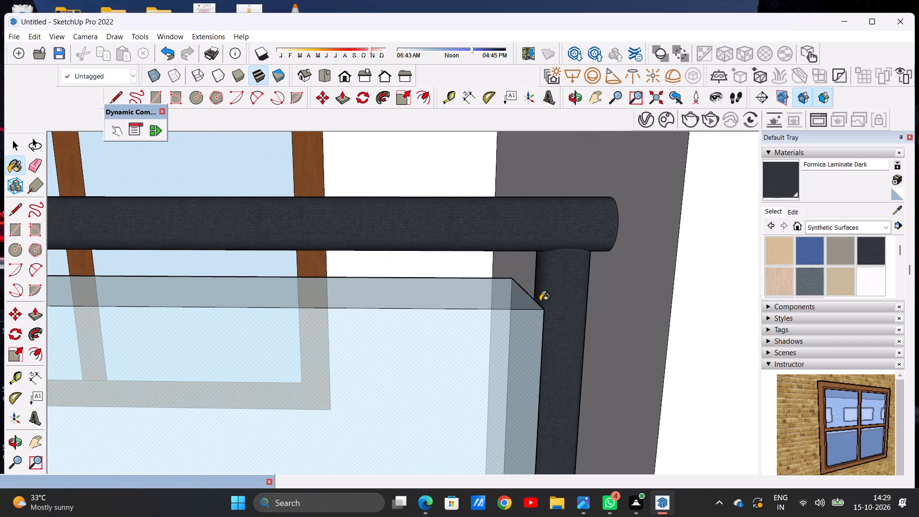
Paint both posts and the handrail of the fourth-from-top balcony's railing with Formica Laminate Dark.
{"action": "scroll", "coordinate": [523, 311], "scroll_direction": "down", "scroll_amount": 16}
{"action": "scroll", "coordinate": [471, 301], "scroll_direction": "down", "scroll_amount": 4}
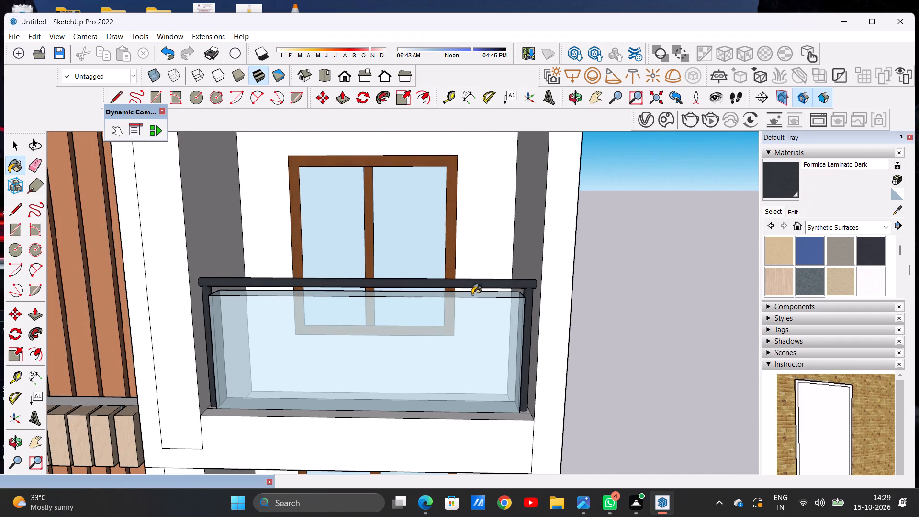
{"action": "scroll", "coordinate": [482, 280], "scroll_direction": "down", "scroll_amount": 5}
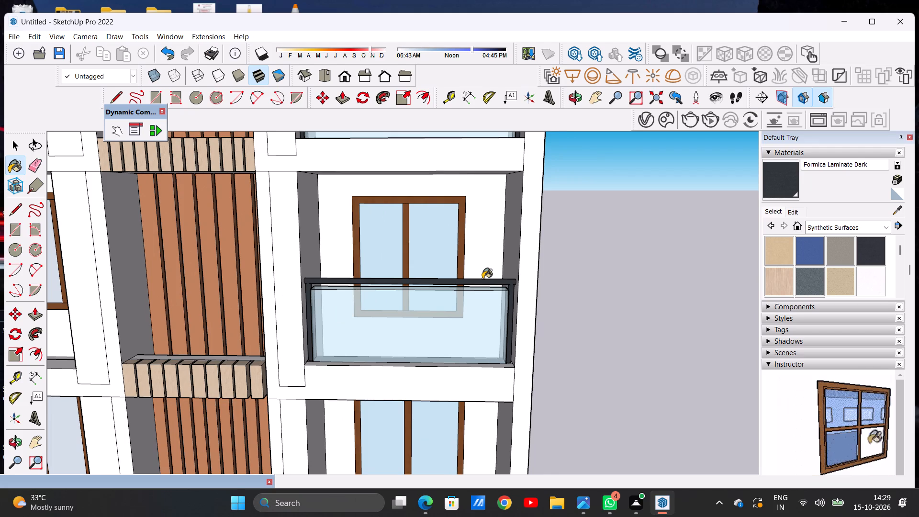
{"action": "scroll", "coordinate": [466, 281], "scroll_direction": "down", "scroll_amount": 14}
{"action": "scroll", "coordinate": [457, 364], "scroll_direction": "up", "scroll_amount": 8}
{"action": "scroll", "coordinate": [400, 365], "scroll_direction": "up", "scroll_amount": 20}
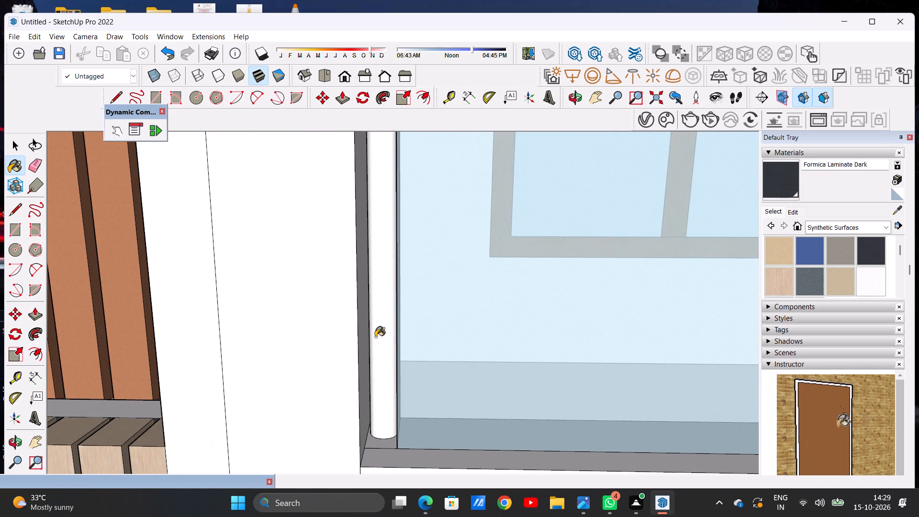
{"action": "left_click", "coordinate": [375, 337]}
{"action": "scroll", "coordinate": [429, 347], "scroll_direction": "down", "scroll_amount": 15}
{"action": "scroll", "coordinate": [426, 278], "scroll_direction": "up", "scroll_amount": 14}
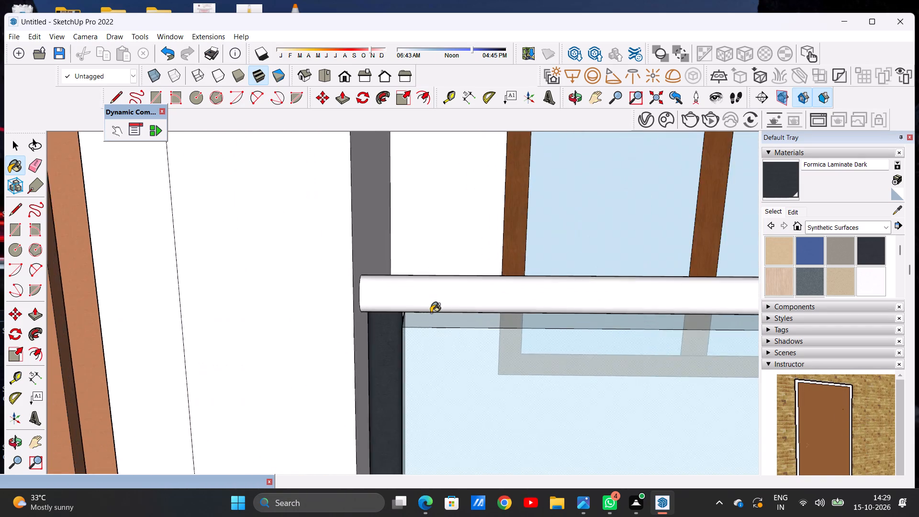
{"action": "scroll", "coordinate": [426, 289], "scroll_direction": "up", "scroll_amount": 6}
{"action": "left_click", "coordinate": [426, 289]}
{"action": "scroll", "coordinate": [426, 289], "scroll_direction": "down", "scroll_amount": 14}
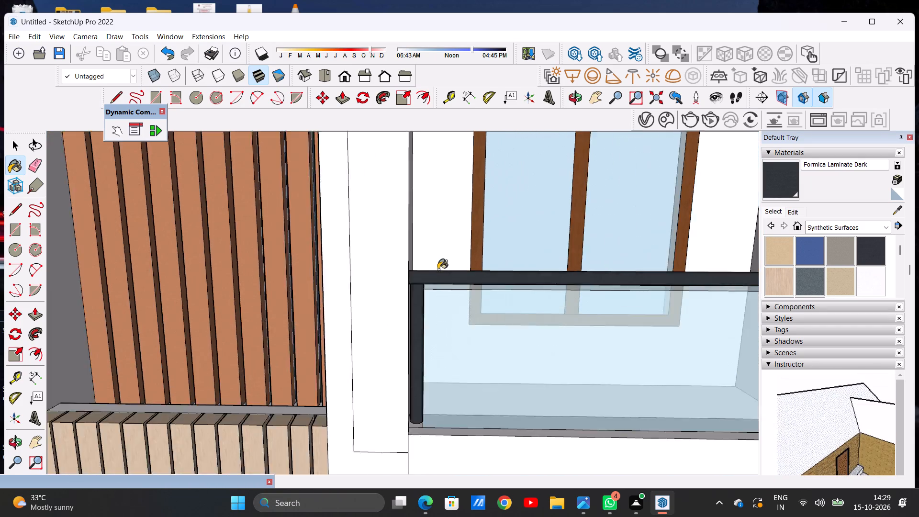
{"action": "scroll", "coordinate": [438, 270], "scroll_direction": "down", "scroll_amount": 12}
{"action": "scroll", "coordinate": [580, 280], "scroll_direction": "up", "scroll_amount": 19}
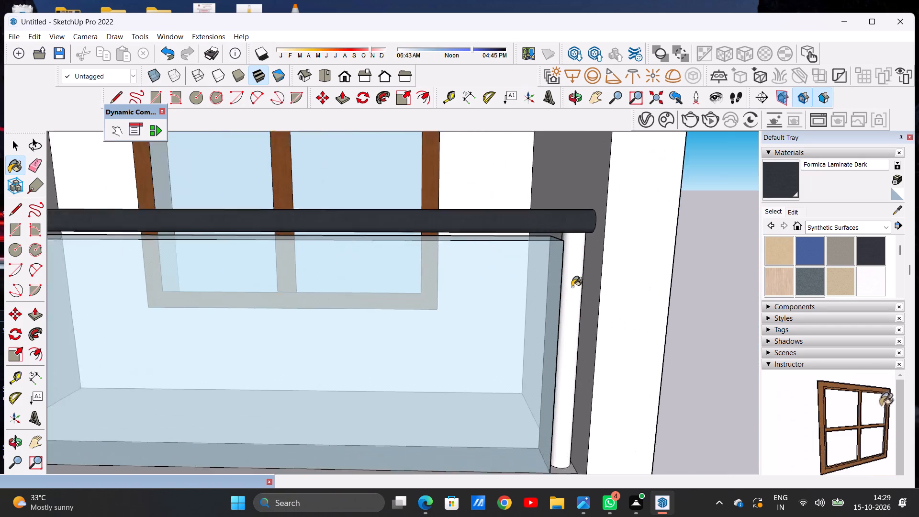
{"action": "scroll", "coordinate": [572, 287], "scroll_direction": "up", "scroll_amount": 1}
{"action": "left_click", "coordinate": [571, 282]}
Paint both posts and the handrail of the second-from-bottom balcony's railing with Formica Laminate Dark.
{"action": "scroll", "coordinate": [481, 315], "scroll_direction": "down", "scroll_amount": 20}
{"action": "scroll", "coordinate": [481, 315], "scroll_direction": "down", "scroll_amount": 2}
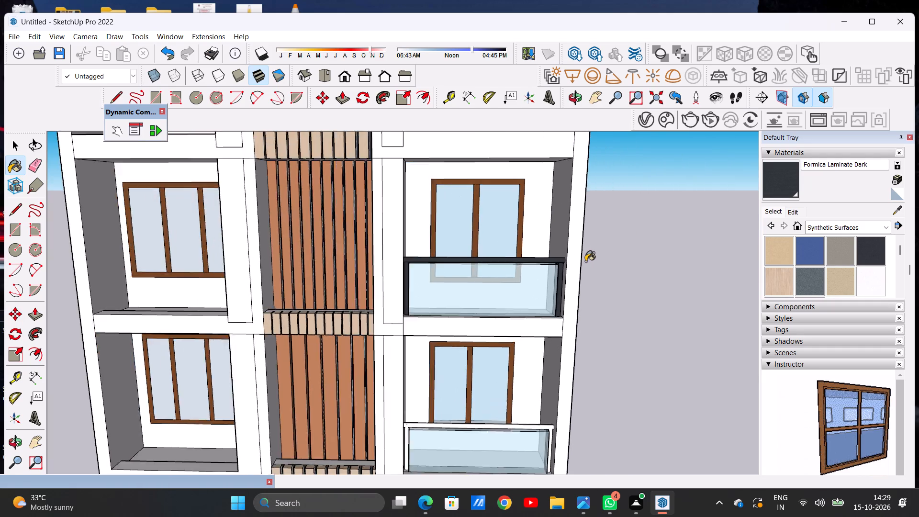
{"action": "scroll", "coordinate": [550, 296], "scroll_direction": "down", "scroll_amount": 4}
{"action": "scroll", "coordinate": [537, 444], "scroll_direction": "up", "scroll_amount": 8}
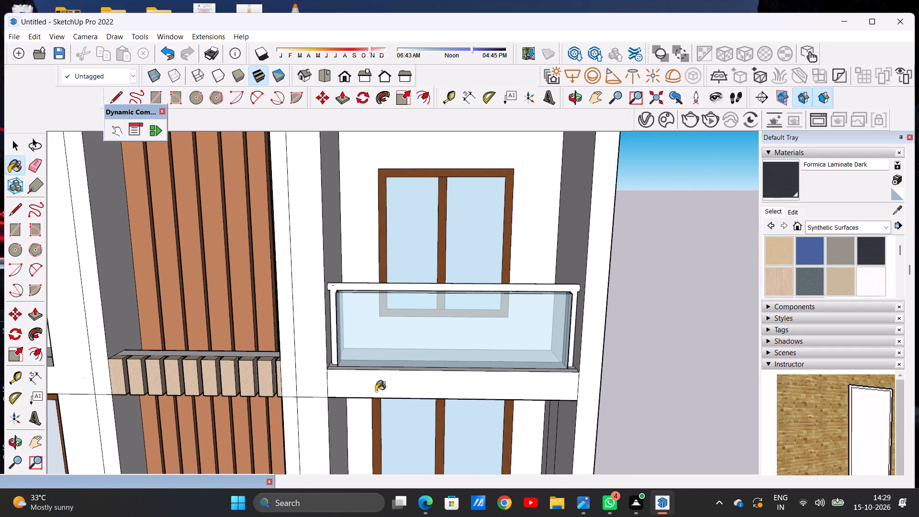
{"action": "scroll", "coordinate": [387, 393], "scroll_direction": "up", "scroll_amount": 9}
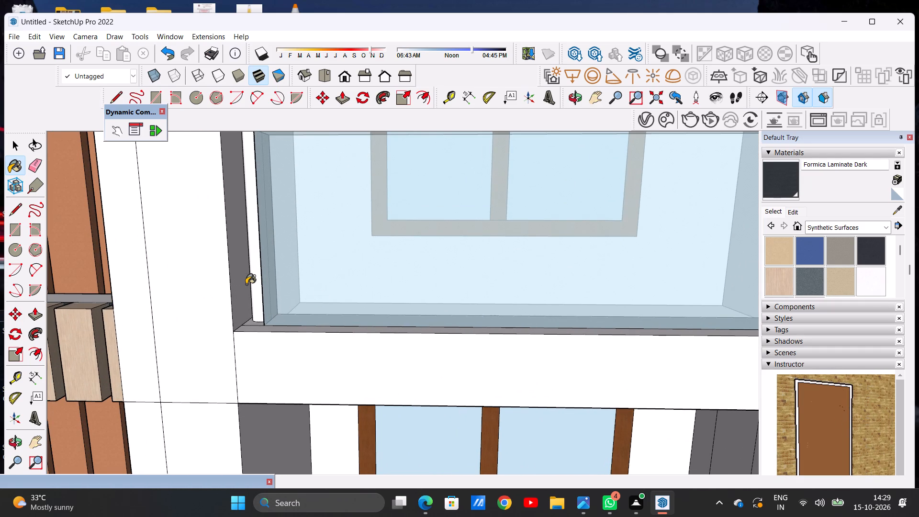
{"action": "left_click", "coordinate": [253, 273]}
{"action": "scroll", "coordinate": [328, 344], "scroll_direction": "down", "scroll_amount": 10}
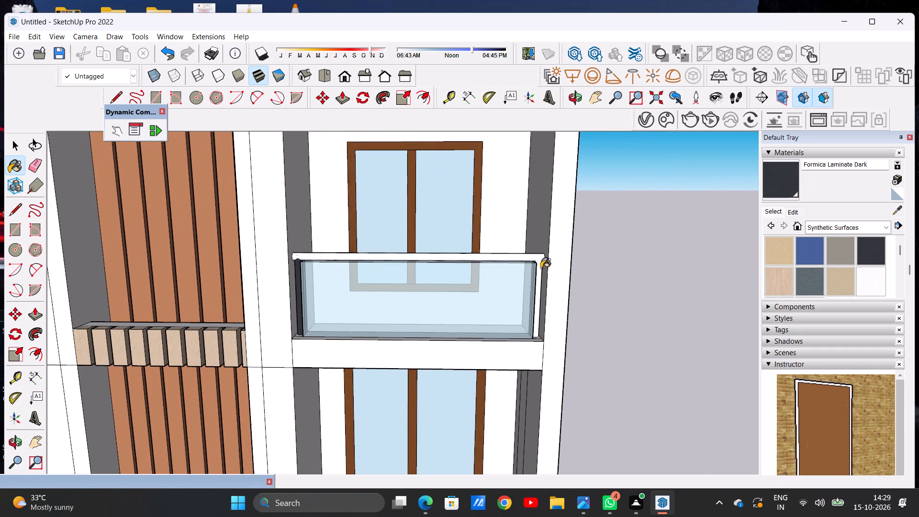
{"action": "scroll", "coordinate": [564, 243], "scroll_direction": "up", "scroll_amount": 5}
{"action": "scroll", "coordinate": [529, 275], "scroll_direction": "up", "scroll_amount": 8}
{"action": "left_click", "coordinate": [529, 275]}
{"action": "left_click", "coordinate": [520, 240]}
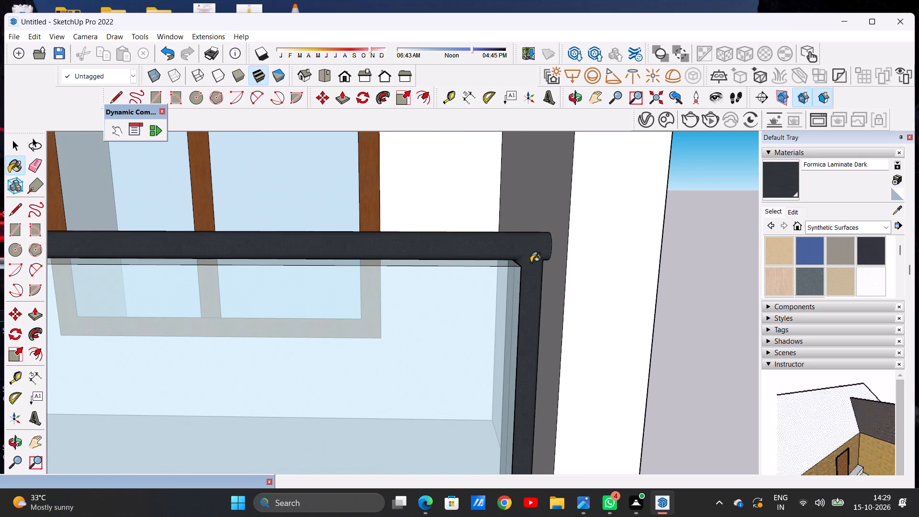
Paint both posts and the handrail of the lowest balcony's railing with Formica Laminate Dark.
{"action": "scroll", "coordinate": [541, 265], "scroll_direction": "down", "scroll_amount": 20}
{"action": "scroll", "coordinate": [541, 265], "scroll_direction": "down", "scroll_amount": 1}
{"action": "scroll", "coordinate": [510, 228], "scroll_direction": "down", "scroll_amount": 5}
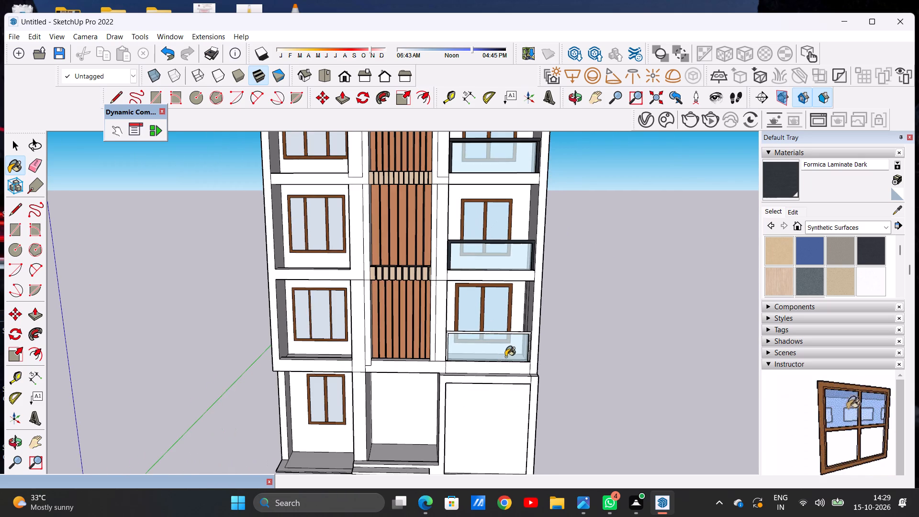
{"action": "scroll", "coordinate": [513, 350], "scroll_direction": "up", "scroll_amount": 6}
{"action": "scroll", "coordinate": [547, 341], "scroll_direction": "up", "scroll_amount": 15}
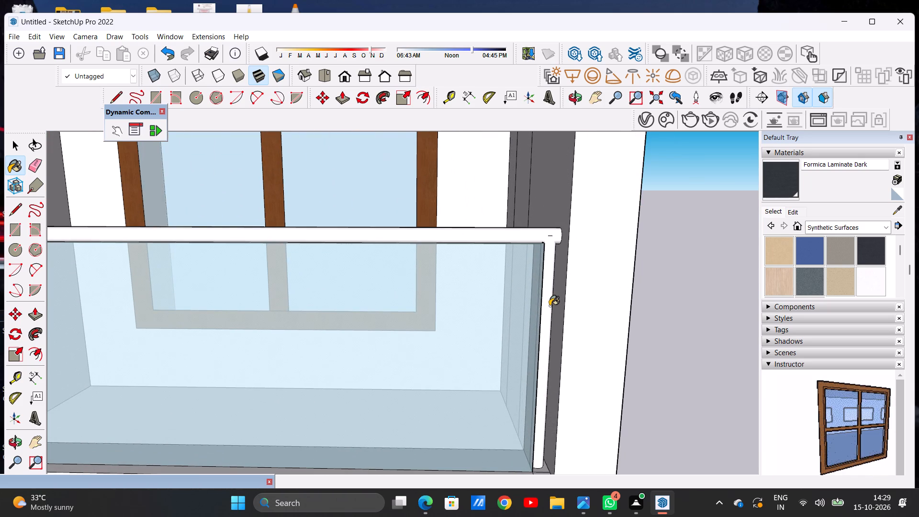
{"action": "left_click", "coordinate": [549, 306]}
{"action": "left_click", "coordinate": [551, 238]}
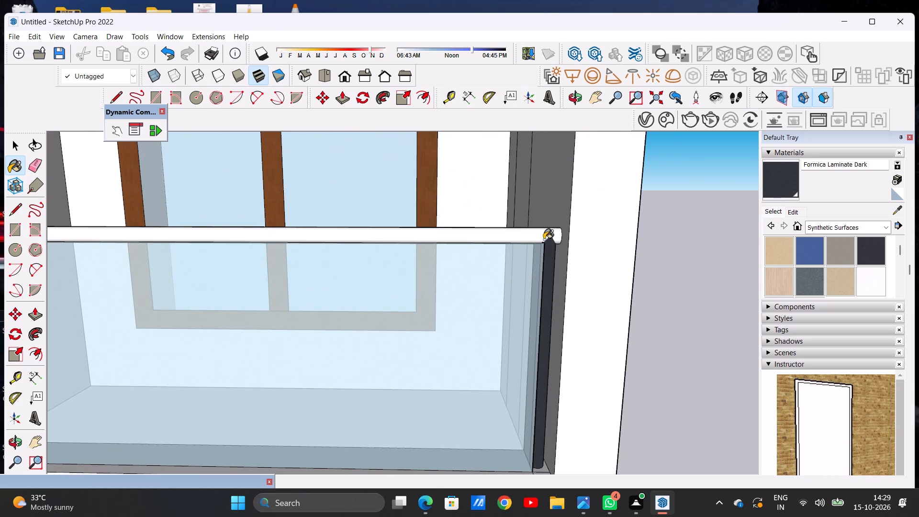
{"action": "left_click", "coordinate": [530, 239]}
{"action": "scroll", "coordinate": [667, 270], "scroll_direction": "down", "scroll_amount": 11}
{"action": "scroll", "coordinate": [405, 285], "scroll_direction": "up", "scroll_amount": 3}
{"action": "scroll", "coordinate": [399, 286], "scroll_direction": "down", "scroll_amount": 1}
{"action": "scroll", "coordinate": [399, 286], "scroll_direction": "up", "scroll_amount": 3}
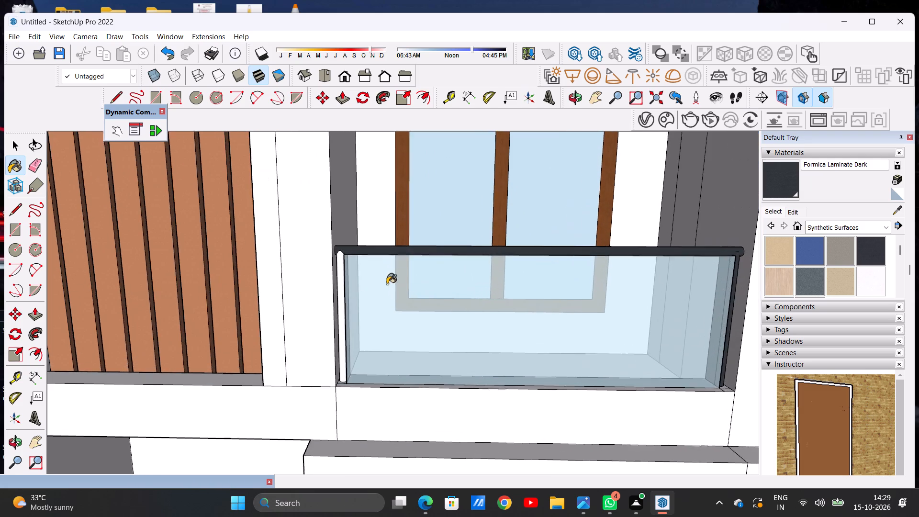
{"action": "scroll", "coordinate": [343, 286], "scroll_direction": "up", "scroll_amount": 15}
{"action": "left_click", "coordinate": [333, 275]}
Examine the front facade with its dark railings and the unpainted ground-floor entrance and garage door.
{"action": "scroll", "coordinate": [384, 313], "scroll_direction": "down", "scroll_amount": 10}
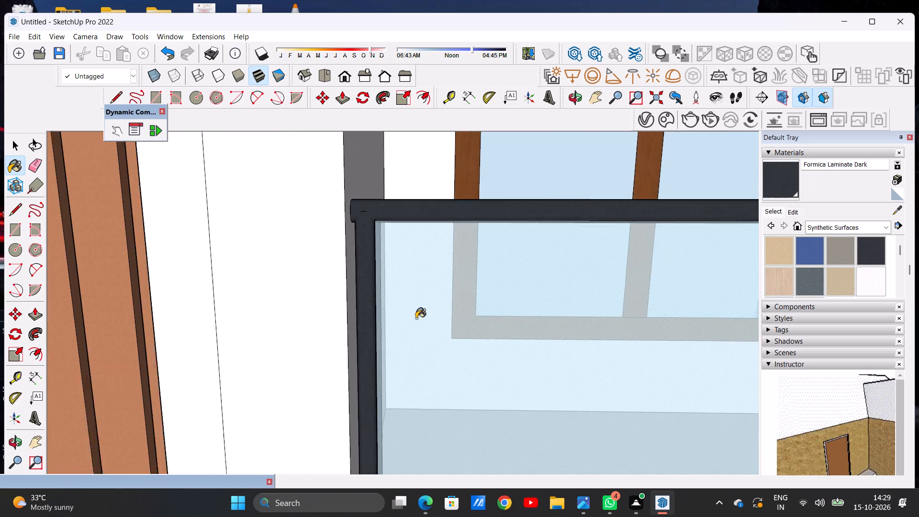
{"action": "scroll", "coordinate": [416, 318], "scroll_direction": "down", "scroll_amount": 20}
{"action": "scroll", "coordinate": [416, 318], "scroll_direction": "down", "scroll_amount": 13}
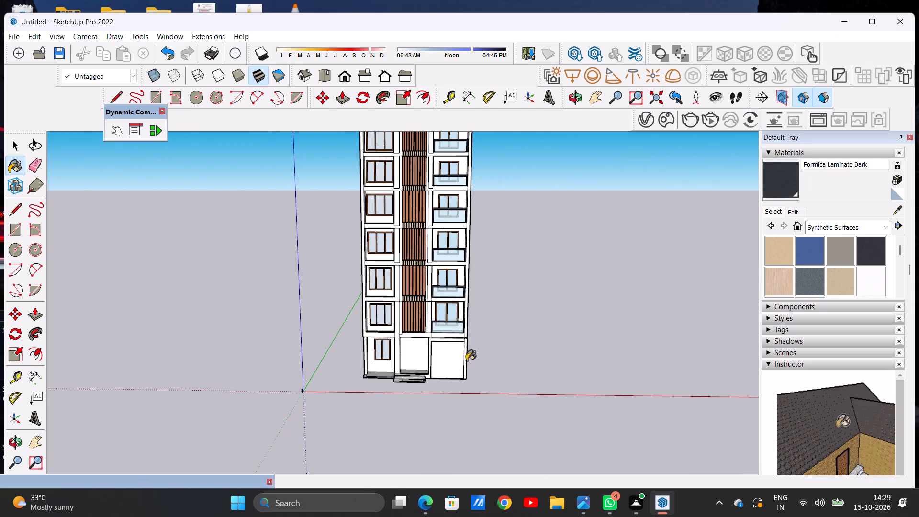
{"action": "scroll", "coordinate": [471, 381], "scroll_direction": "down", "scroll_amount": 2}
{"action": "scroll", "coordinate": [430, 301], "scroll_direction": "up", "scroll_amount": 5}
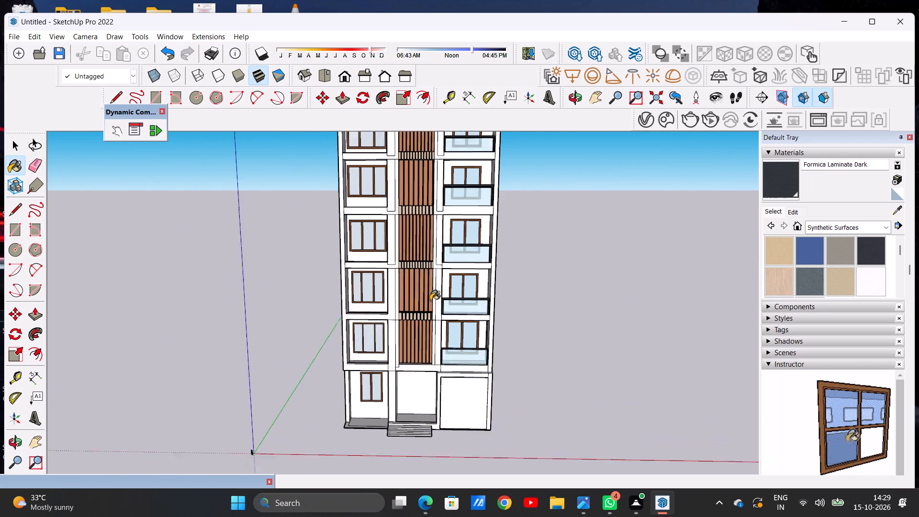
{"action": "scroll", "coordinate": [430, 301], "scroll_direction": "up", "scroll_amount": 2}
{"action": "key", "text": "space"}
{"action": "scroll", "coordinate": [476, 440], "scroll_direction": "down", "scroll_amount": 4}
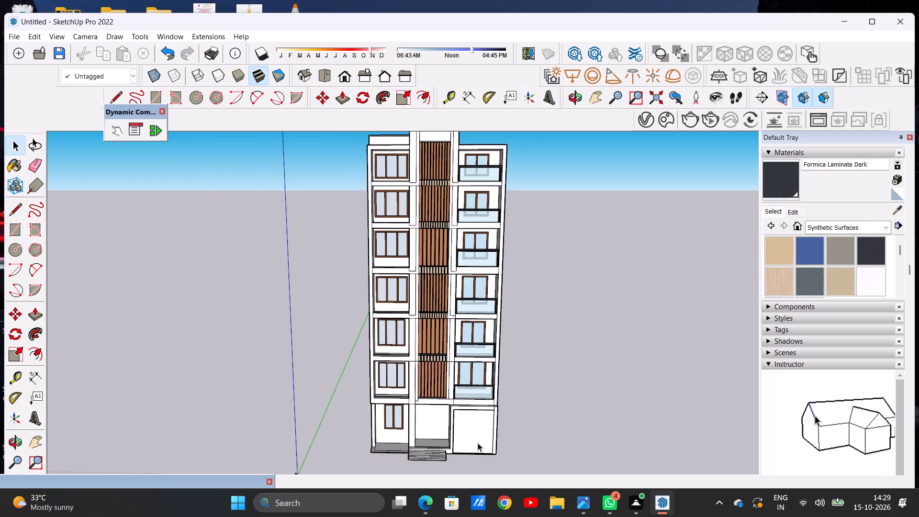
{"action": "scroll", "coordinate": [462, 435], "scroll_direction": "up", "scroll_amount": 2}
{"action": "scroll", "coordinate": [462, 435], "scroll_direction": "down", "scroll_amount": 1}
{"action": "scroll", "coordinate": [462, 435], "scroll_direction": "up", "scroll_amount": 7}
{"action": "scroll", "coordinate": [549, 323], "scroll_direction": "down", "scroll_amount": 12}
{"action": "scroll", "coordinate": [520, 383], "scroll_direction": "up", "scroll_amount": 3}
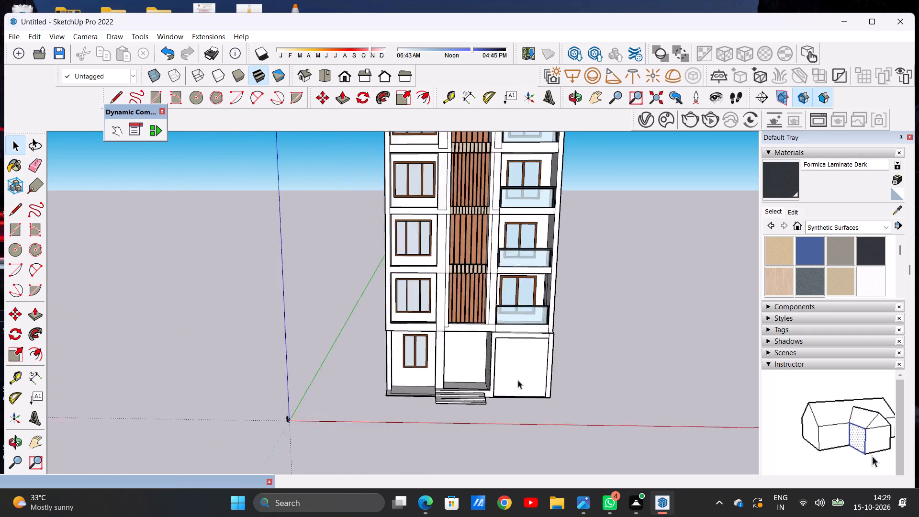
{"action": "scroll", "coordinate": [518, 380], "scroll_direction": "up", "scroll_amount": 11}
{"action": "middle_click_drag", "start_coordinate": [501, 355], "coordinate": [460, 381]}
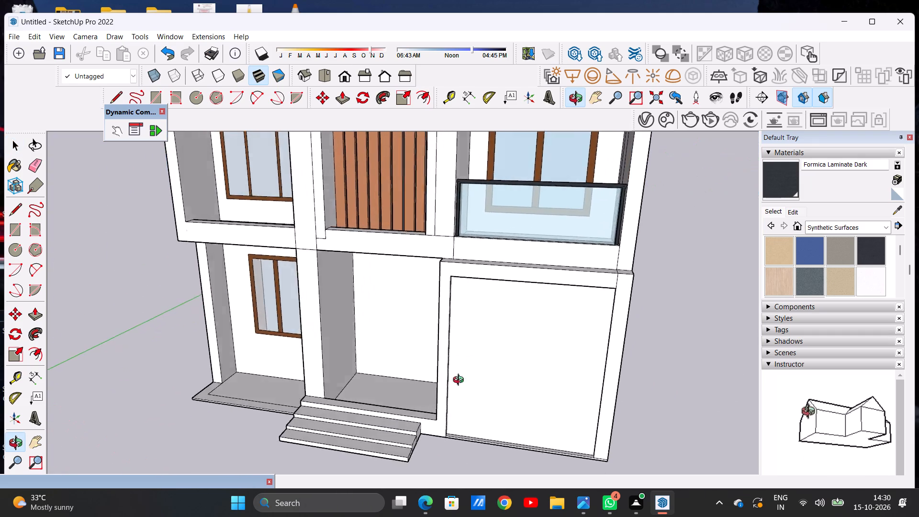
{"action": "middle_click_drag", "start_coordinate": [460, 381], "coordinate": [498, 350]}
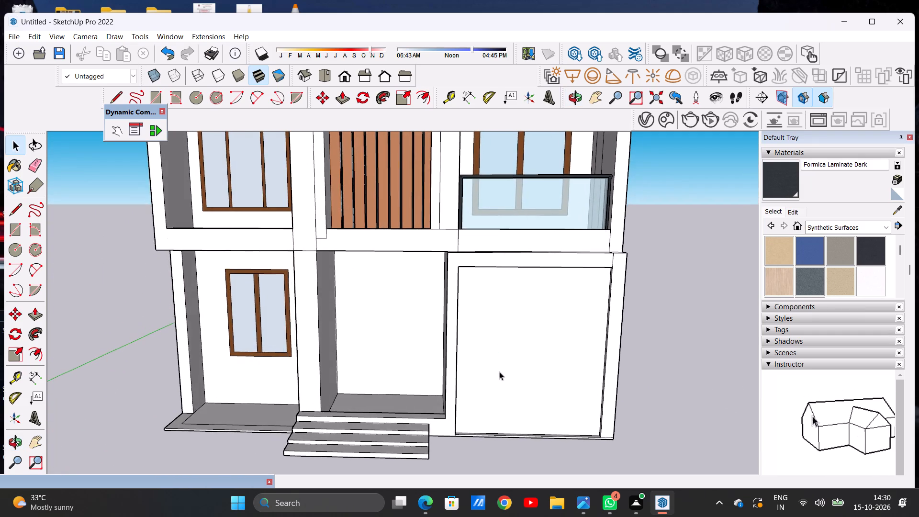
{"action": "scroll", "coordinate": [500, 378], "scroll_direction": "down", "scroll_amount": 10}
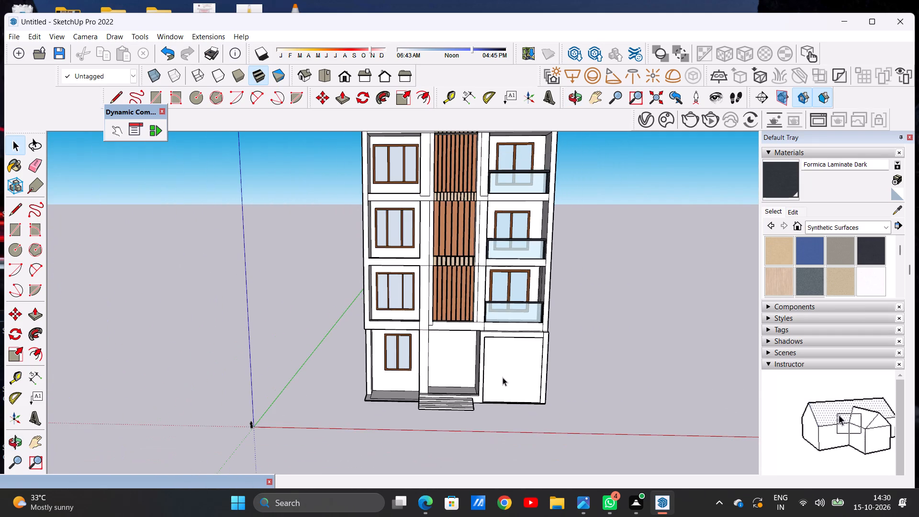
{"action": "middle_click_drag", "start_coordinate": [447, 371], "coordinate": [440, 329]}
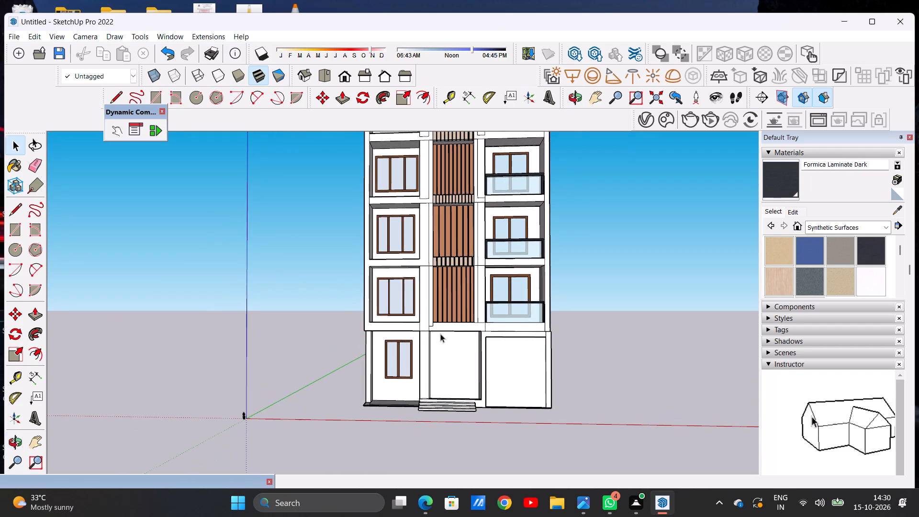
{"action": "scroll", "coordinate": [446, 394], "scroll_direction": "down", "scroll_amount": 6}
{"action": "scroll", "coordinate": [456, 365], "scroll_direction": "up", "scroll_amount": 8}
{"action": "scroll", "coordinate": [527, 365], "scroll_direction": "up", "scroll_amount": 5}
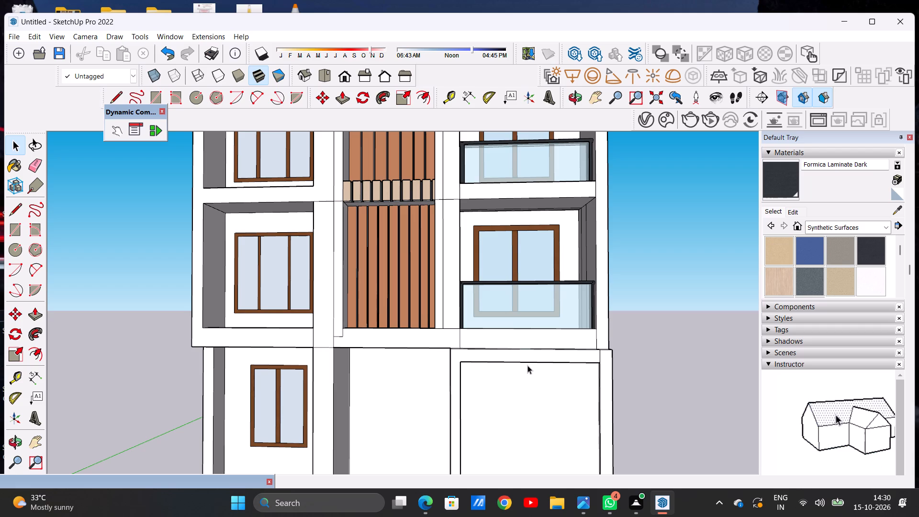
{"action": "scroll", "coordinate": [527, 365], "scroll_direction": "down", "scroll_amount": 11}
{"action": "scroll", "coordinate": [527, 411], "scroll_direction": "up", "scroll_amount": 8}
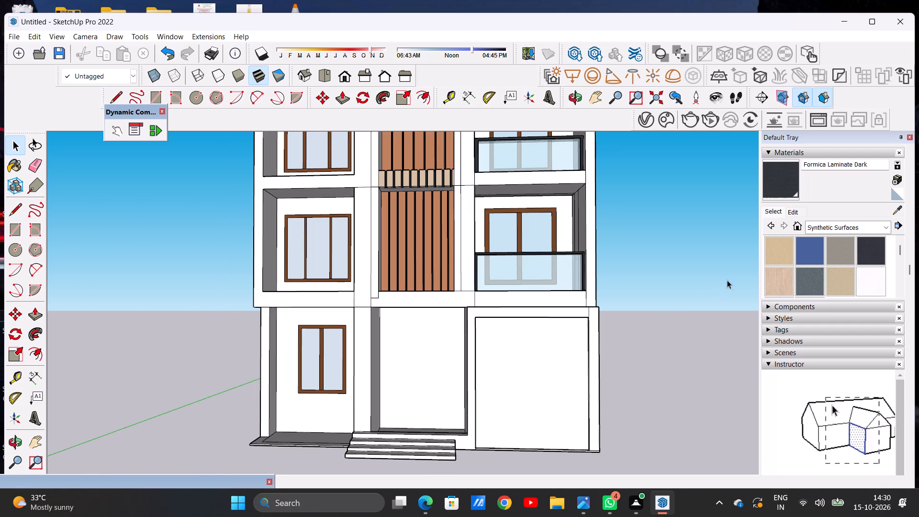
Paint the ground-floor garage door panel with Blinds Roman Hobbled Blue from the Window Coverings materials.
{"action": "left_click", "coordinate": [827, 223]}
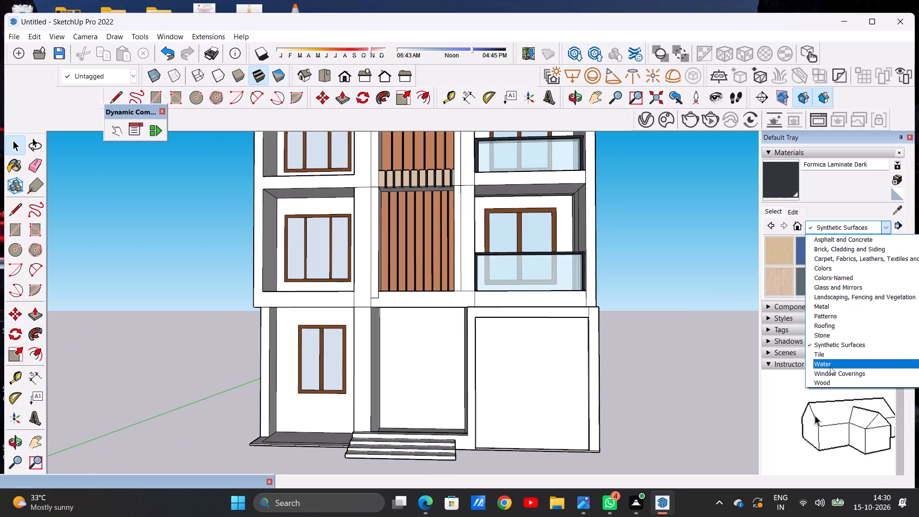
{"action": "left_click", "coordinate": [834, 371]}
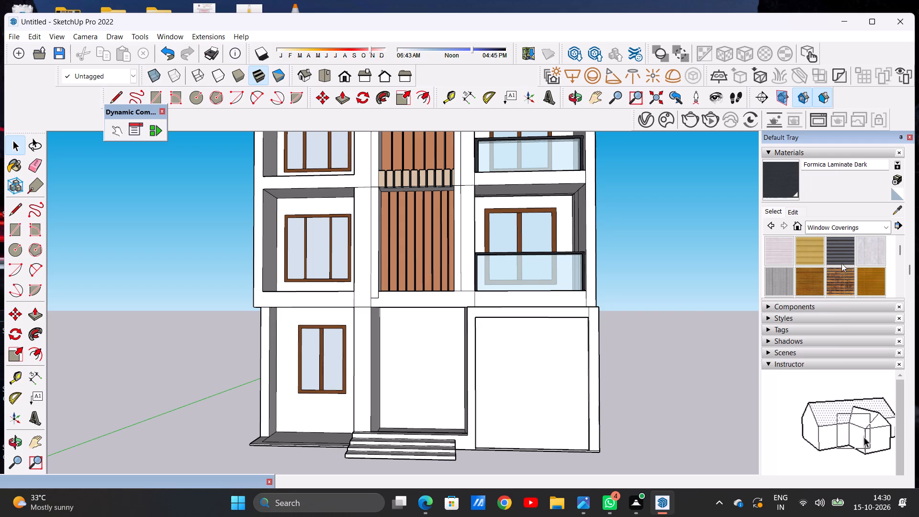
{"action": "left_click", "coordinate": [834, 256]}
{"action": "scroll", "coordinate": [551, 394], "scroll_direction": "up", "scroll_amount": 10}
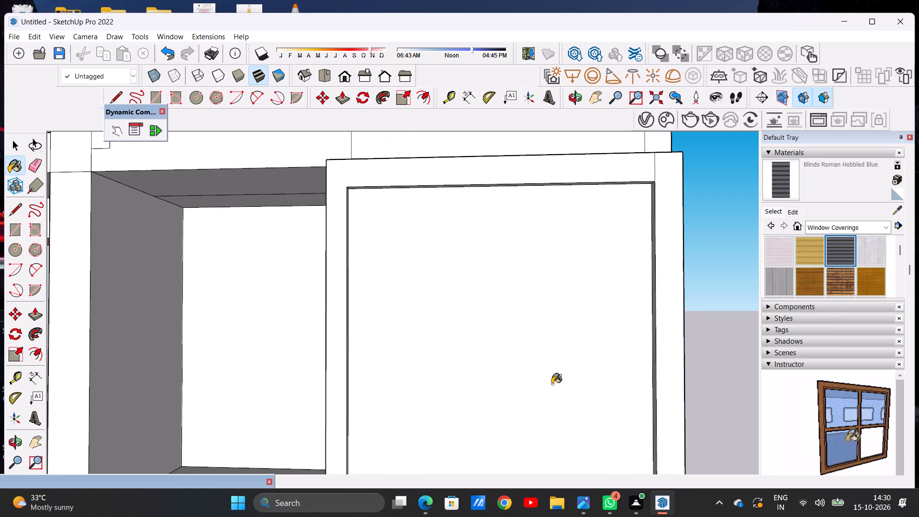
{"action": "left_click", "coordinate": [552, 384]}
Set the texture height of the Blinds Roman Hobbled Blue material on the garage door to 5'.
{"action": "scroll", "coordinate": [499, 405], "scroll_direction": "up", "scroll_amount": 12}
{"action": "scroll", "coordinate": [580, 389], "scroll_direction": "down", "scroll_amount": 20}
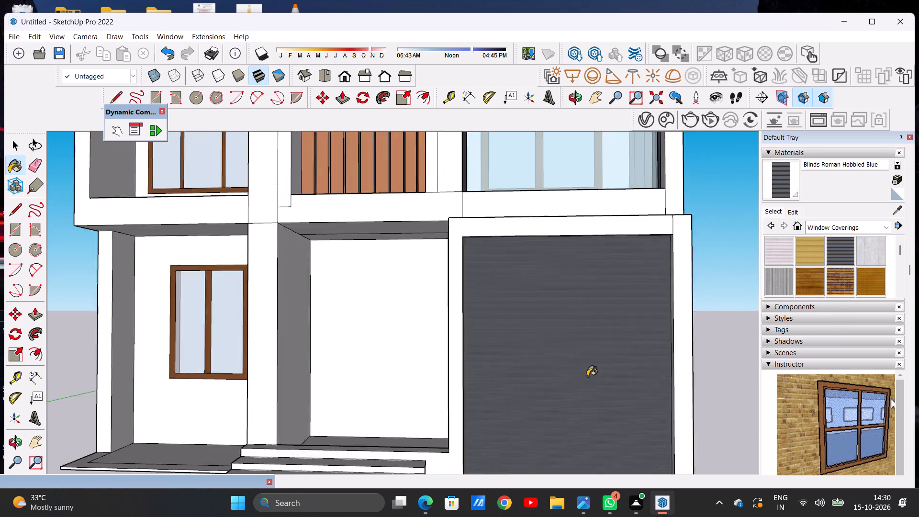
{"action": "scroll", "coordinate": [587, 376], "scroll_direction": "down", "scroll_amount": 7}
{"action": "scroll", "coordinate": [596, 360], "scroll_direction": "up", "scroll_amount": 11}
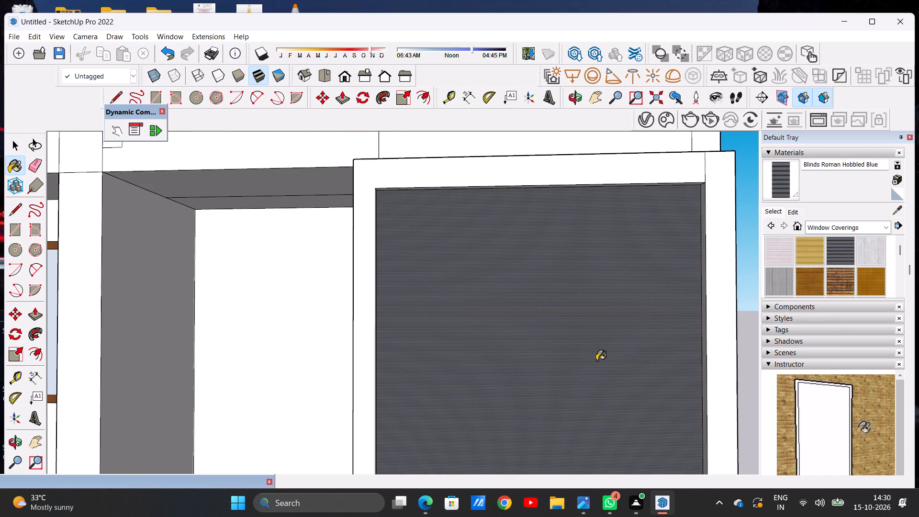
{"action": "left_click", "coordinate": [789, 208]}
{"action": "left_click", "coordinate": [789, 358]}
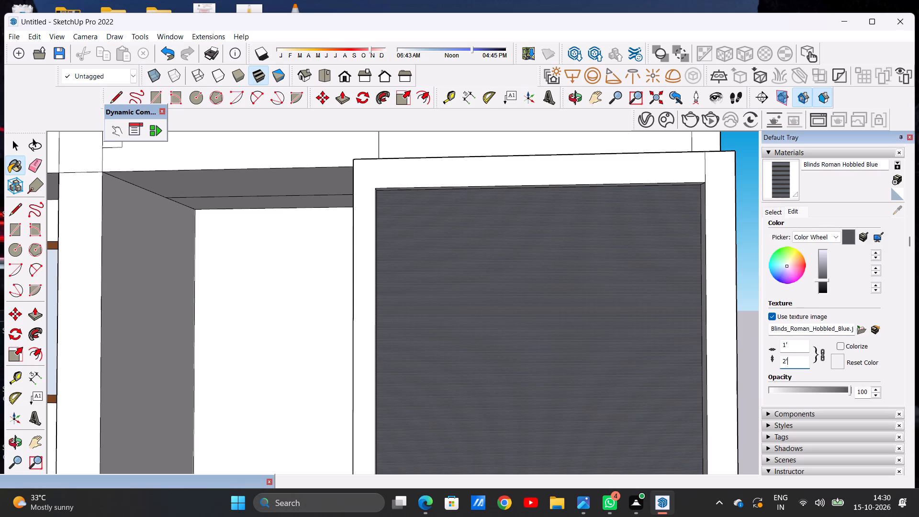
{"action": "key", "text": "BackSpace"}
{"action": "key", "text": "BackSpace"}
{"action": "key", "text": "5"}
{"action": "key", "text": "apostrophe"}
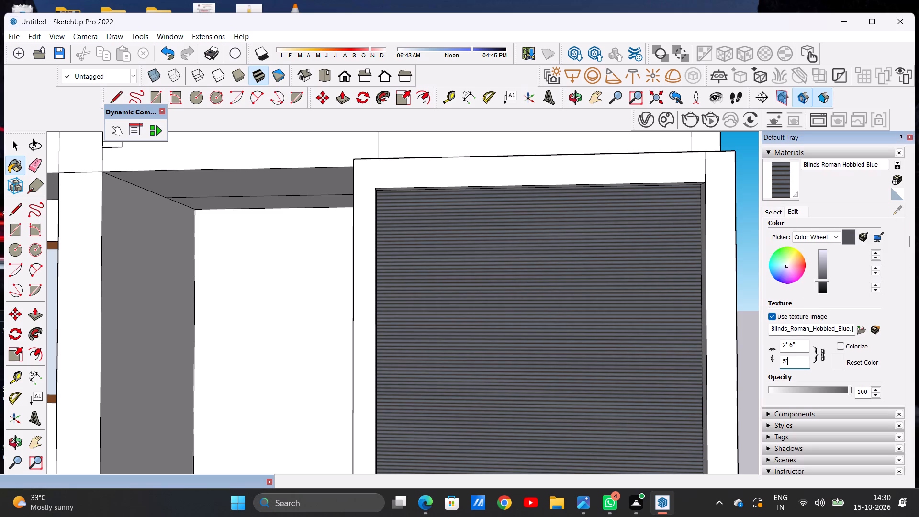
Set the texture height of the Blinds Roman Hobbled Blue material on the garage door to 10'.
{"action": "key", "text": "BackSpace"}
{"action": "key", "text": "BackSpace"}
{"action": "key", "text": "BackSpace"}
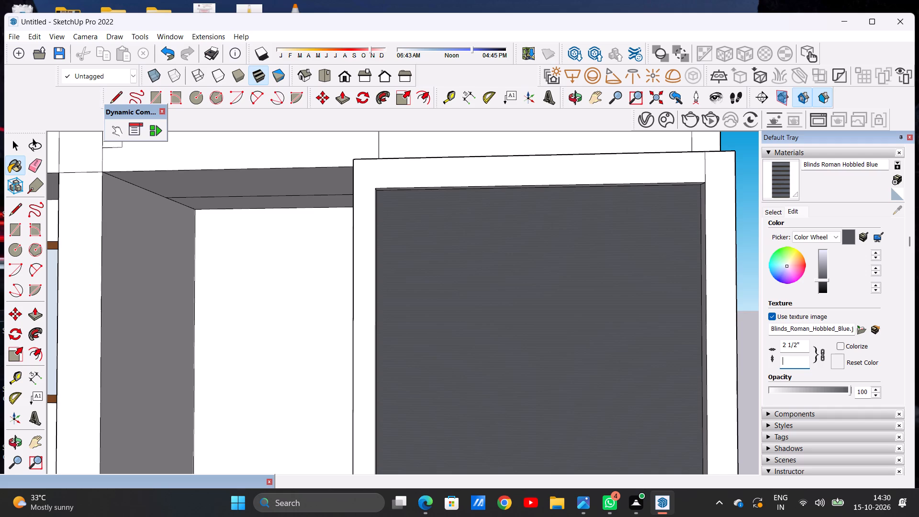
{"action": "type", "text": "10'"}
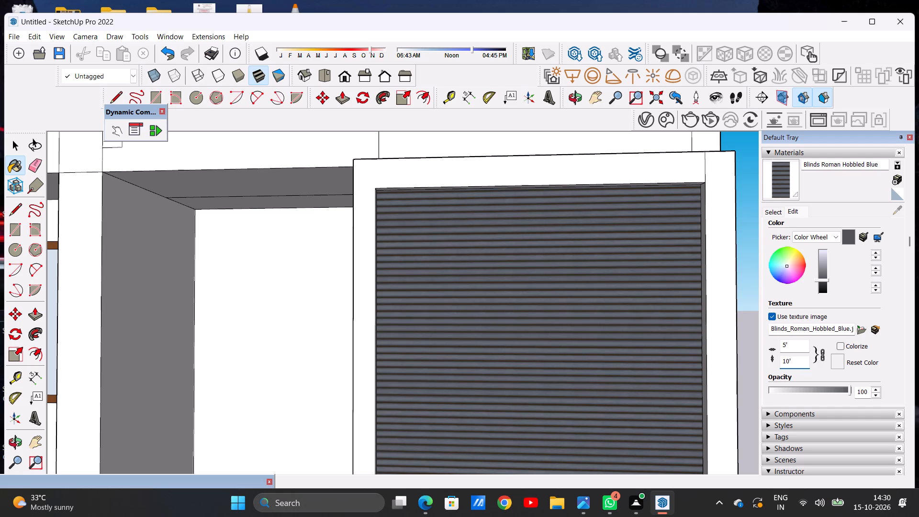
Set the texture height of the Blinds Roman Hobbled Blue material on the garage door to 15'.
{"action": "key", "text": "BackSpace"}
{"action": "key", "text": "BackSpace"}
{"action": "key", "text": "BackSpace"}
{"action": "type", "text": "15'"}
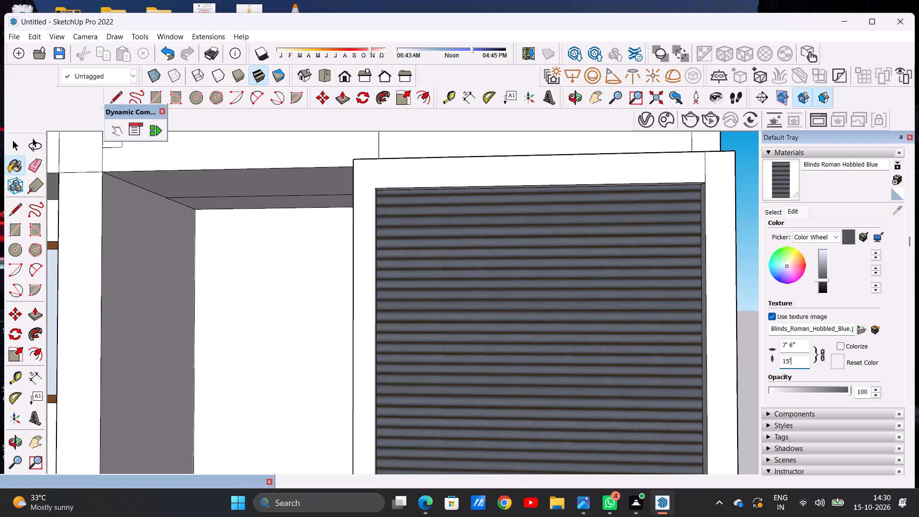
{"action": "key", "text": "Return"}
Examine the garage door's rescaled blinds texture and the front facade from close up, further away and above.
{"action": "scroll", "coordinate": [604, 362], "scroll_direction": "down", "scroll_amount": 7}
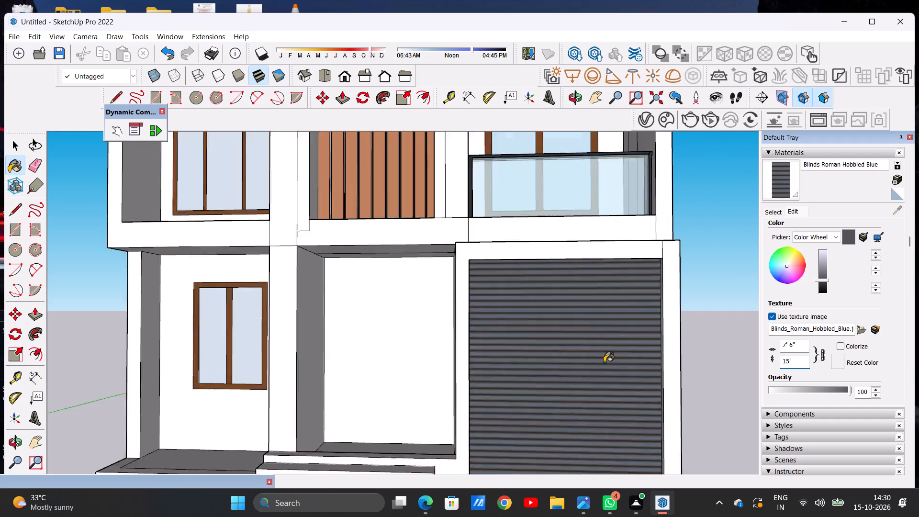
{"action": "scroll", "coordinate": [604, 362], "scroll_direction": "down", "scroll_amount": 8}
{"action": "scroll", "coordinate": [574, 362], "scroll_direction": "up", "scroll_amount": 16}
{"action": "scroll", "coordinate": [514, 363], "scroll_direction": "down", "scroll_amount": 8}
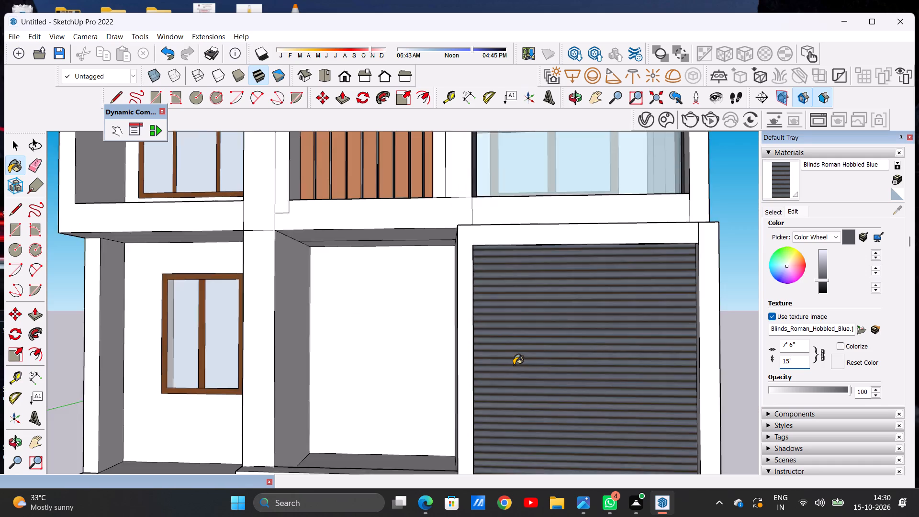
{"action": "scroll", "coordinate": [514, 365], "scroll_direction": "down", "scroll_amount": 4}
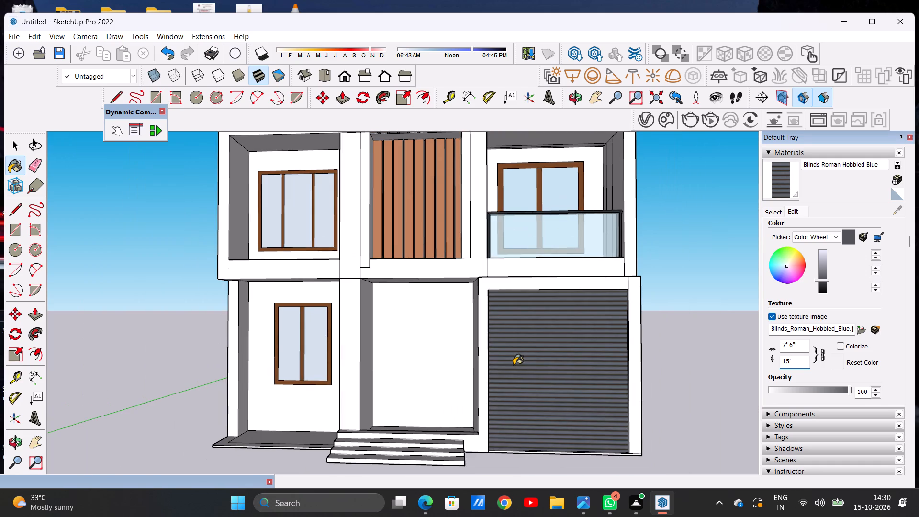
{"action": "scroll", "coordinate": [525, 359], "scroll_direction": "up", "scroll_amount": 6}
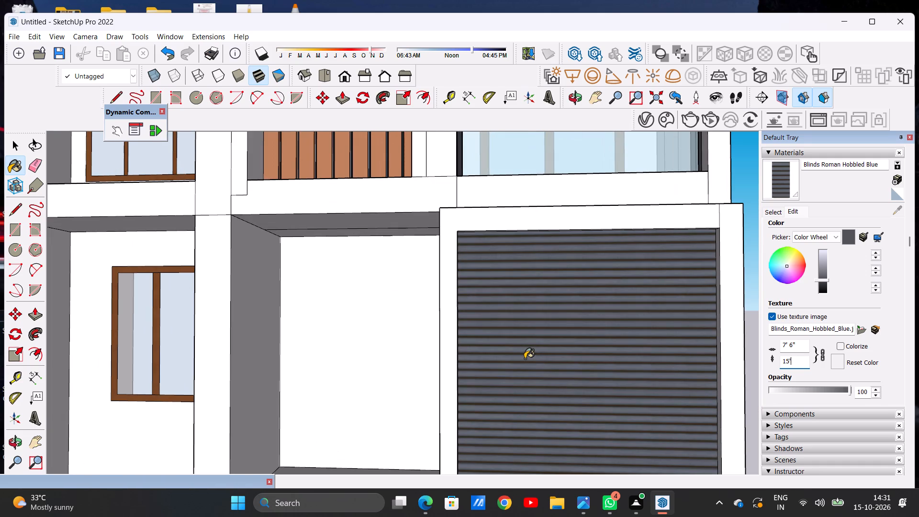
{"action": "key", "text": "space"}
{"action": "scroll", "coordinate": [509, 351], "scroll_direction": "down", "scroll_amount": 7}
{"action": "scroll", "coordinate": [628, 336], "scroll_direction": "down", "scroll_amount": 4}
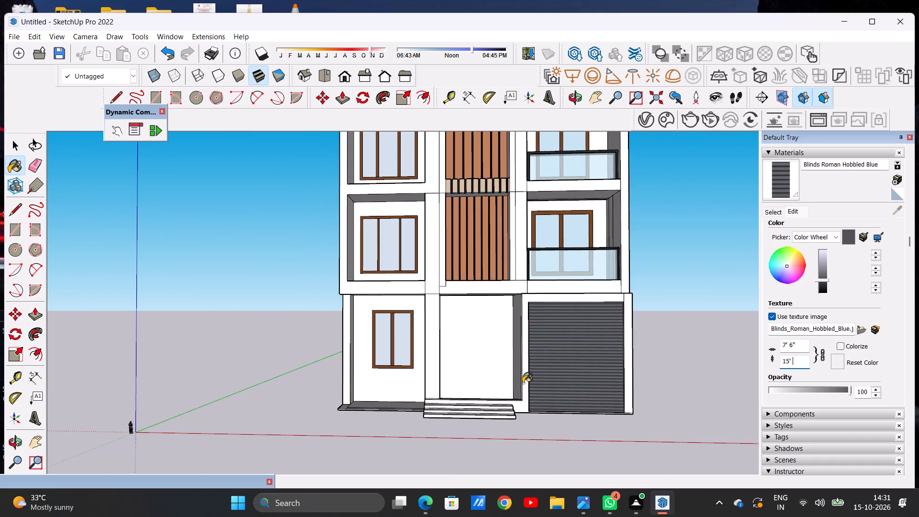
{"action": "scroll", "coordinate": [466, 365], "scroll_direction": "up", "scroll_amount": 3}
{"action": "middle_click_drag", "start_coordinate": [476, 357], "coordinate": [468, 469]}
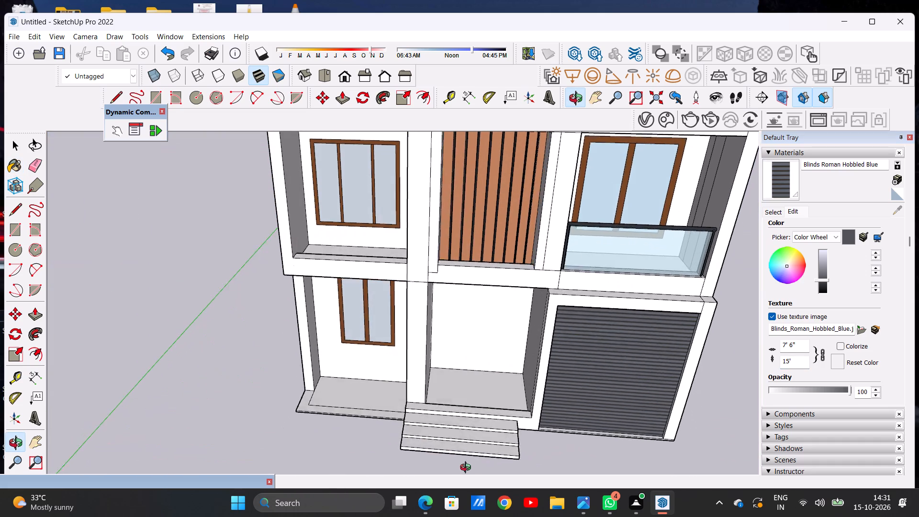
{"action": "middle_click_drag", "start_coordinate": [468, 469], "coordinate": [486, 466]}
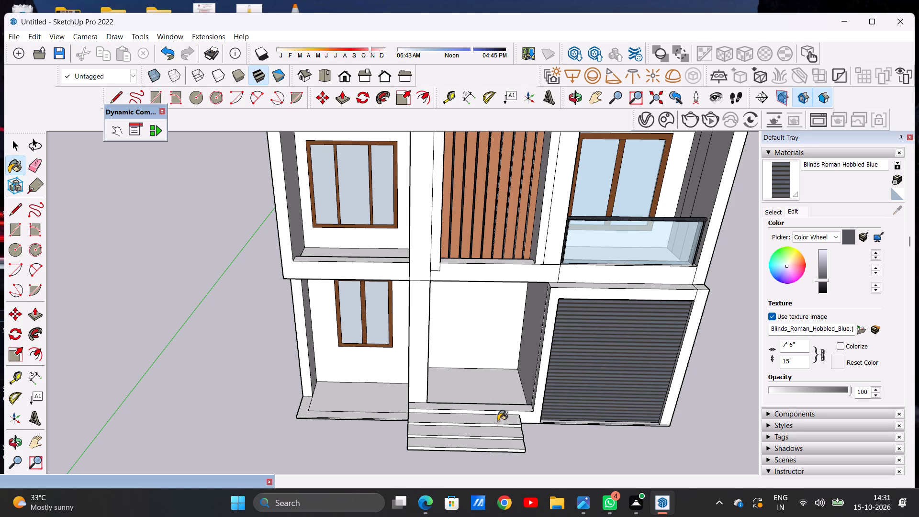
{"action": "scroll", "coordinate": [459, 390], "scroll_direction": "down", "scroll_amount": 8}
{"action": "key", "text": "space"}
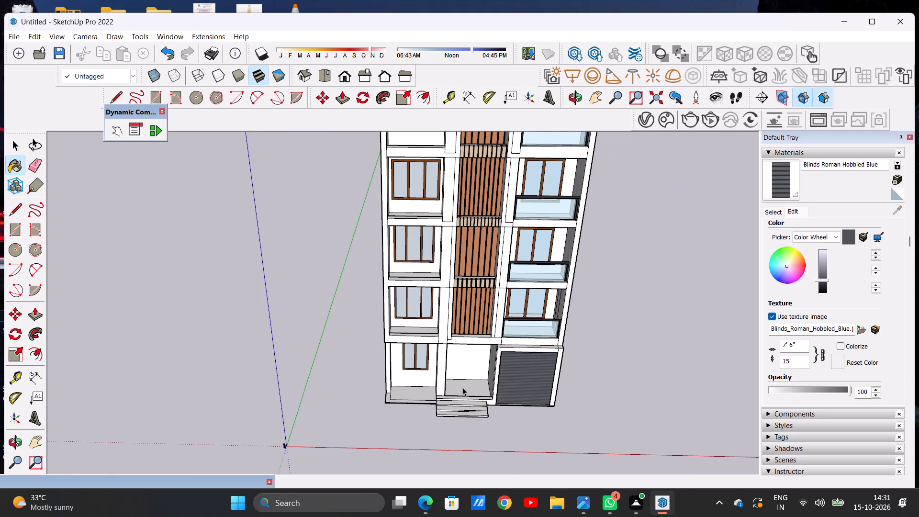
{"action": "scroll", "coordinate": [448, 254], "scroll_direction": "down", "scroll_amount": 8}
{"action": "middle_click_drag", "start_coordinate": [475, 294], "coordinate": [467, 265]}
Draw a vertical line extending the left pillar's inner edge down across the beam above the entrance to its bottom edge.
{"action": "scroll", "coordinate": [459, 328], "scroll_direction": "up", "scroll_amount": 20}
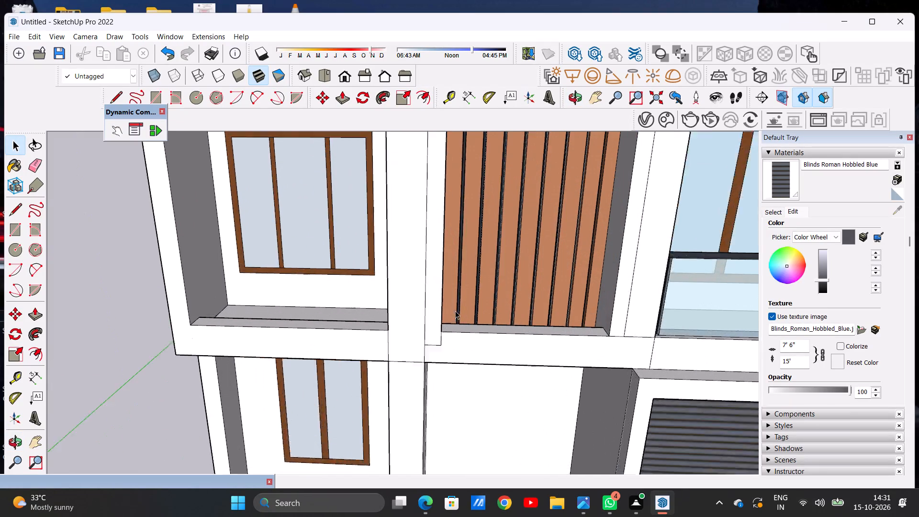
{"action": "scroll", "coordinate": [455, 311], "scroll_direction": "up", "scroll_amount": 1}
{"action": "key", "text": "l"}
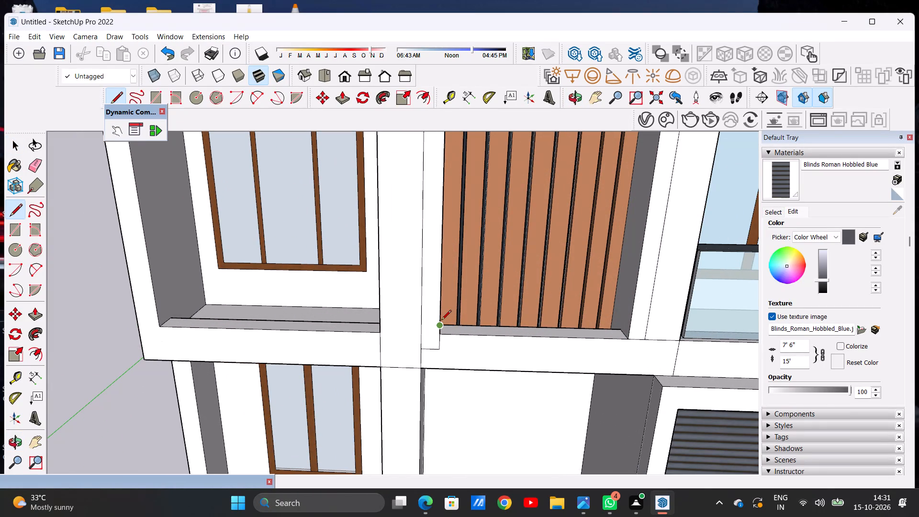
{"action": "scroll", "coordinate": [437, 385], "scroll_direction": "up", "scroll_amount": 8}
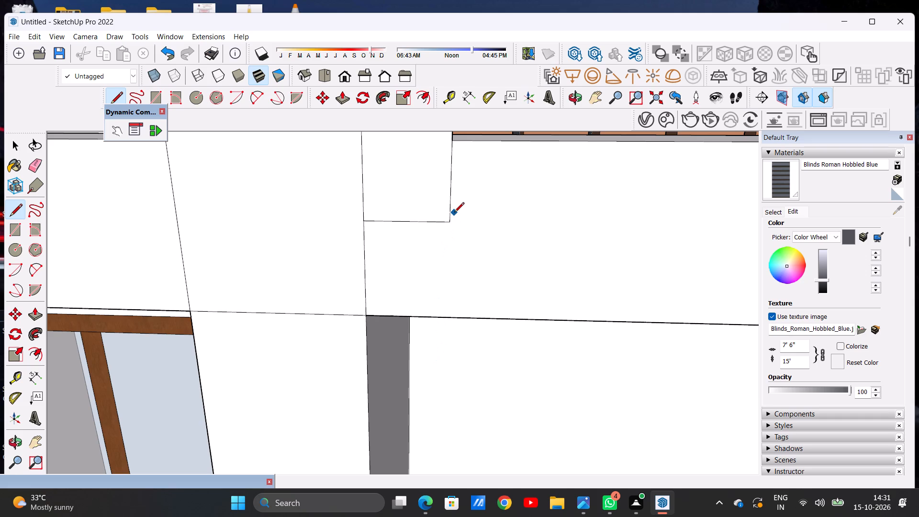
{"action": "left_click", "coordinate": [450, 218]}
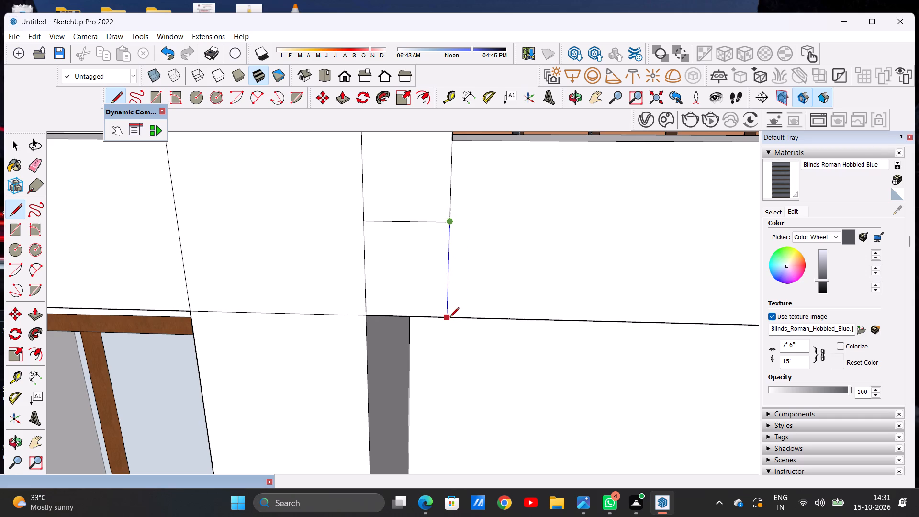
{"action": "left_click", "coordinate": [449, 319]}
Erase the short horizontal edge across the left pillar strip on the beam above the entrance.
{"action": "scroll", "coordinate": [449, 317], "scroll_direction": "down", "scroll_amount": 20}
{"action": "scroll", "coordinate": [449, 317], "scroll_direction": "down", "scroll_amount": 2}
{"action": "middle_click_drag", "start_coordinate": [432, 304], "coordinate": [336, 288]}
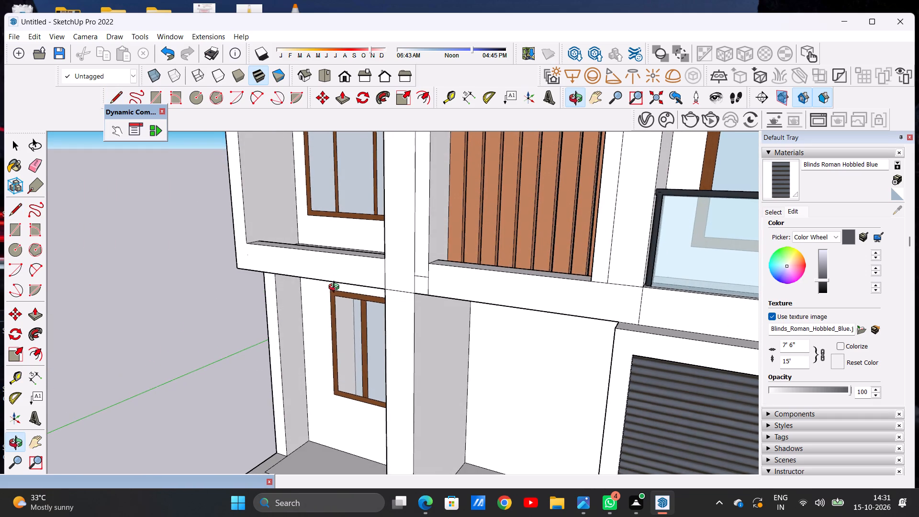
{"action": "middle_click_drag", "start_coordinate": [336, 288], "coordinate": [412, 289]}
{"action": "scroll", "coordinate": [412, 289], "scroll_direction": "down", "scroll_amount": 8}
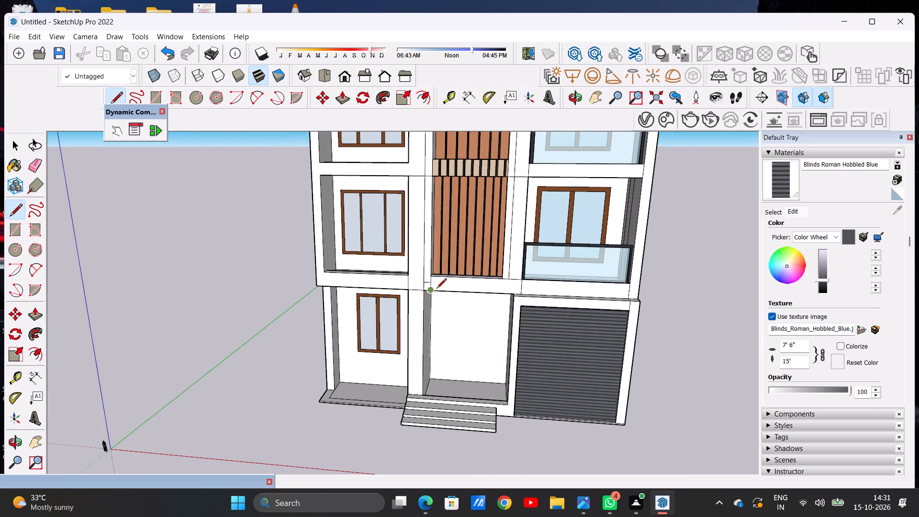
{"action": "scroll", "coordinate": [437, 289], "scroll_direction": "up", "scroll_amount": 1}
{"action": "scroll", "coordinate": [437, 289], "scroll_direction": "down", "scroll_amount": 1}
{"action": "scroll", "coordinate": [437, 289], "scroll_direction": "up", "scroll_amount": 5}
{"action": "scroll", "coordinate": [430, 294], "scroll_direction": "down", "scroll_amount": 12}
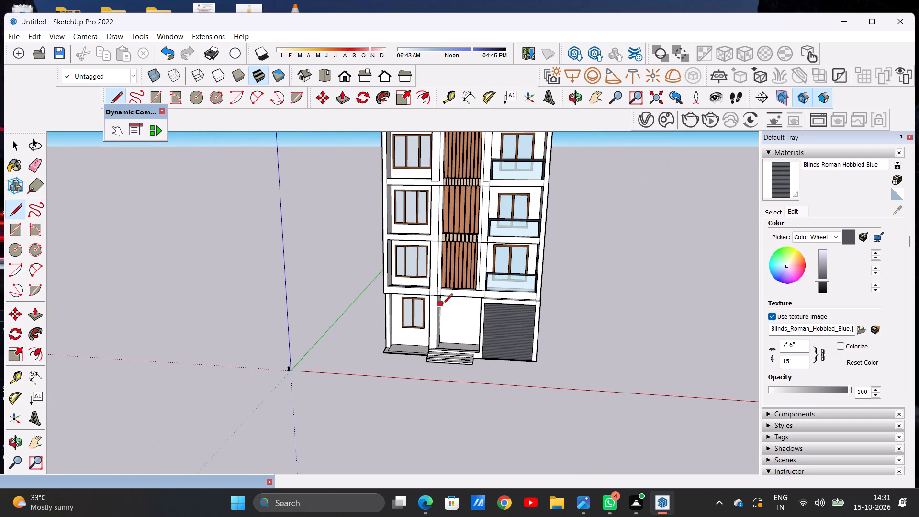
{"action": "scroll", "coordinate": [481, 291], "scroll_direction": "up", "scroll_amount": 9}
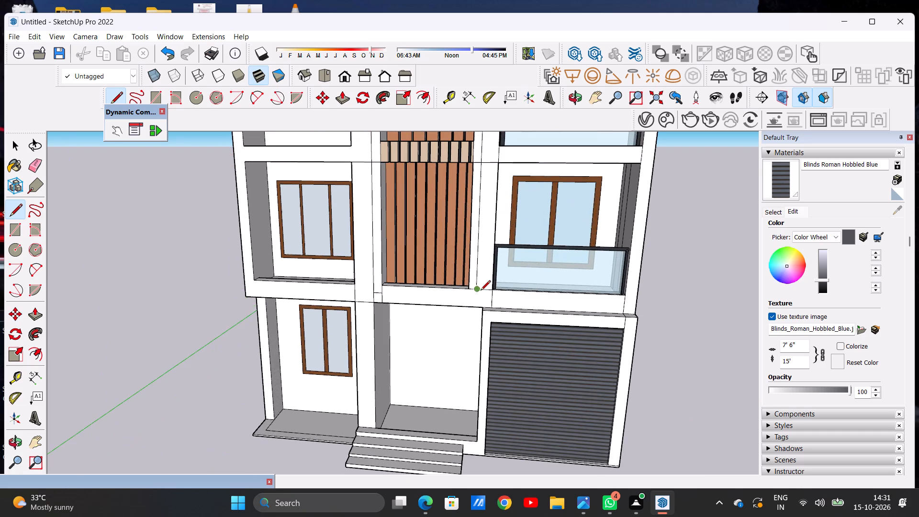
{"action": "key", "text": "space"}
{"action": "type", "text": "e"}
{"action": "scroll", "coordinate": [392, 290], "scroll_direction": "up", "scroll_amount": 11}
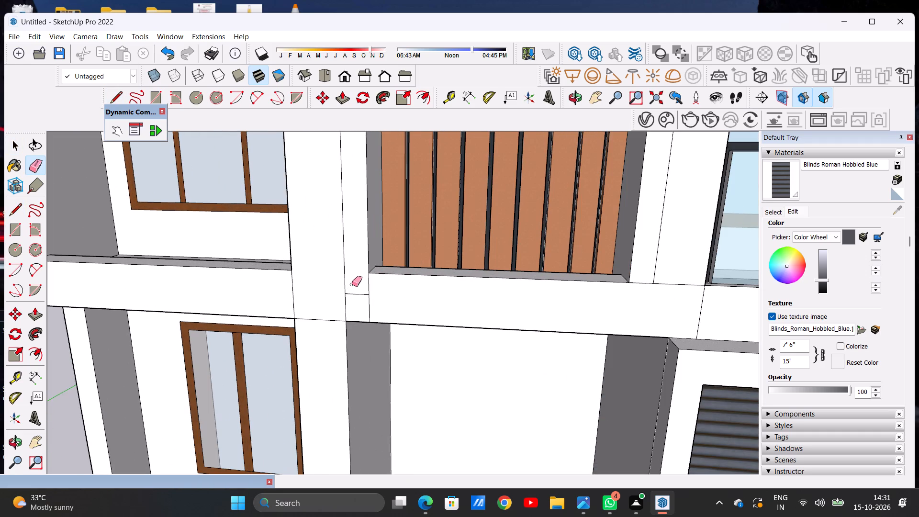
{"action": "left_click_drag", "start_coordinate": [352, 284], "coordinate": [354, 303]}
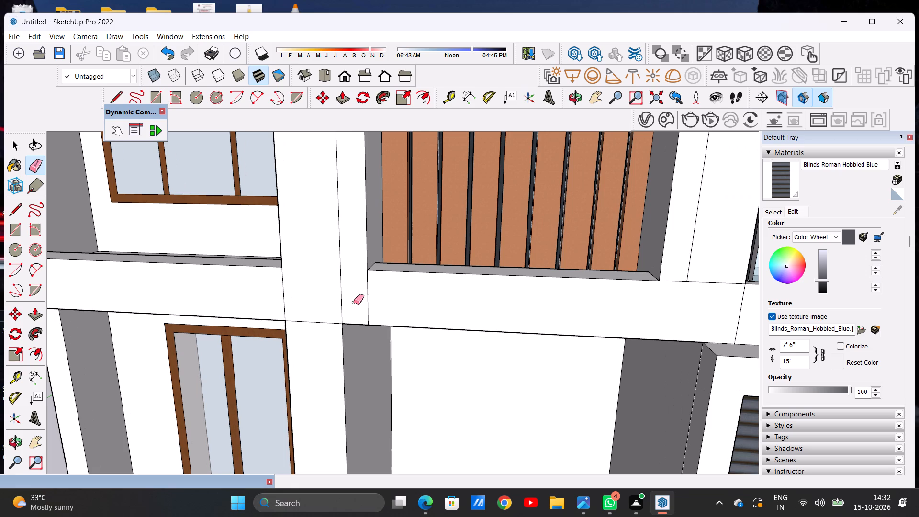
Erase the short horizontal edges on the pillars on both sides of the lowest light wood slat band.
{"action": "scroll", "coordinate": [396, 305], "scroll_direction": "down", "scroll_amount": 8}
{"action": "scroll", "coordinate": [495, 278], "scroll_direction": "down", "scroll_amount": 3}
{"action": "scroll", "coordinate": [576, 279], "scroll_direction": "down", "scroll_amount": 1}
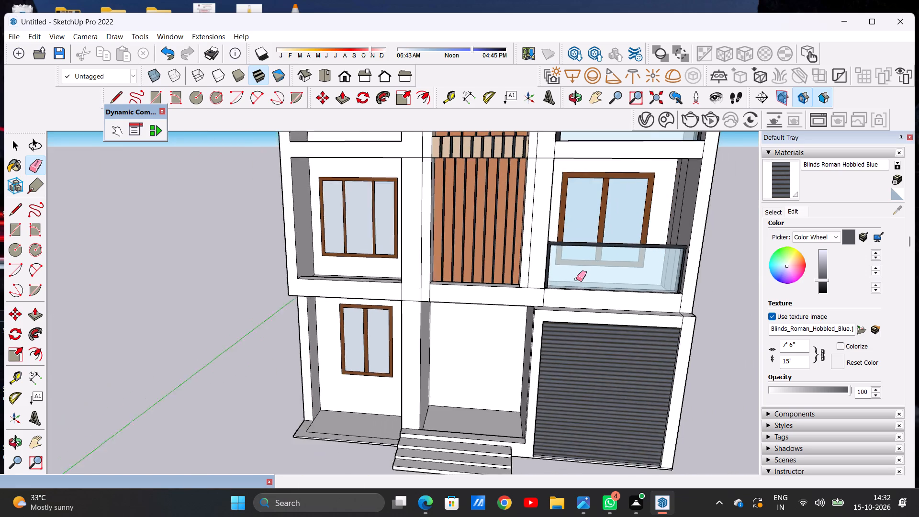
{"action": "scroll", "coordinate": [576, 279], "scroll_direction": "down", "scroll_amount": 1}
{"action": "scroll", "coordinate": [544, 301], "scroll_direction": "down", "scroll_amount": 6}
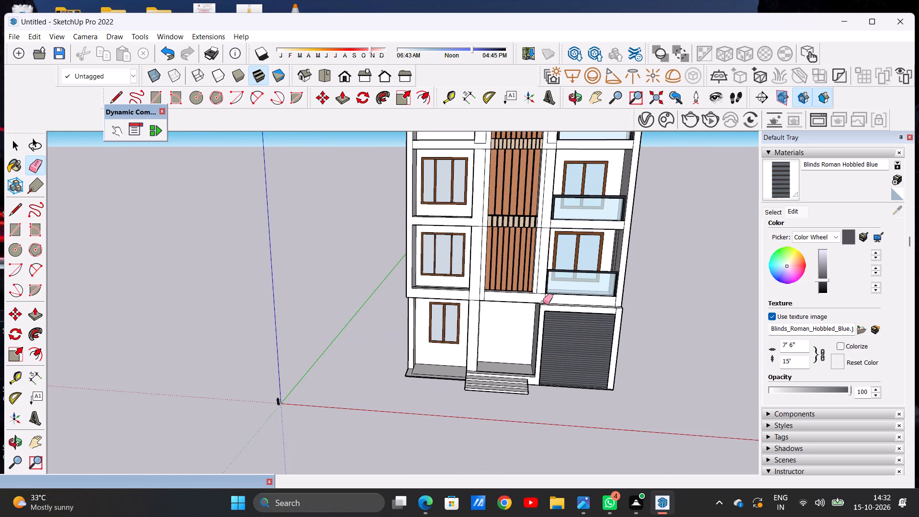
{"action": "scroll", "coordinate": [476, 217], "scroll_direction": "up", "scroll_amount": 17}
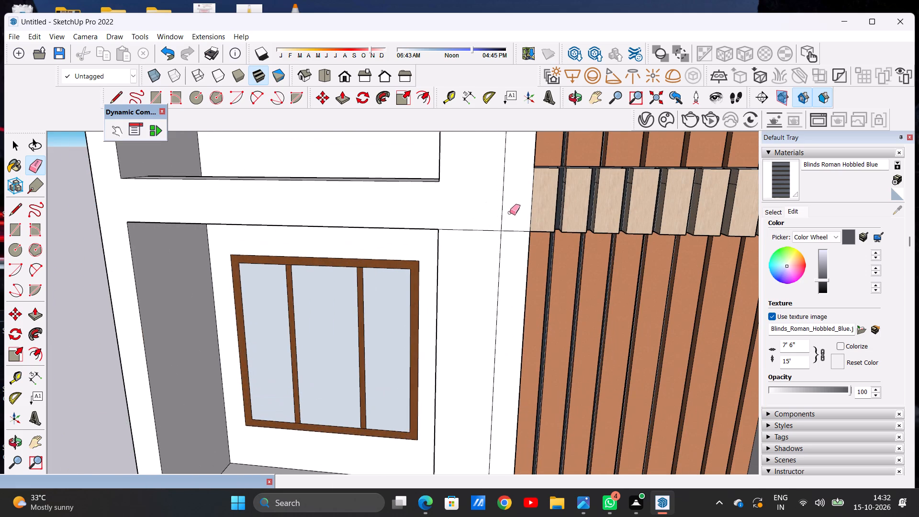
{"action": "left_click_drag", "start_coordinate": [513, 220], "coordinate": [515, 247]}
{"action": "scroll", "coordinate": [471, 269], "scroll_direction": "down", "scroll_amount": 12}
{"action": "scroll", "coordinate": [596, 269], "scroll_direction": "up", "scroll_amount": 6}
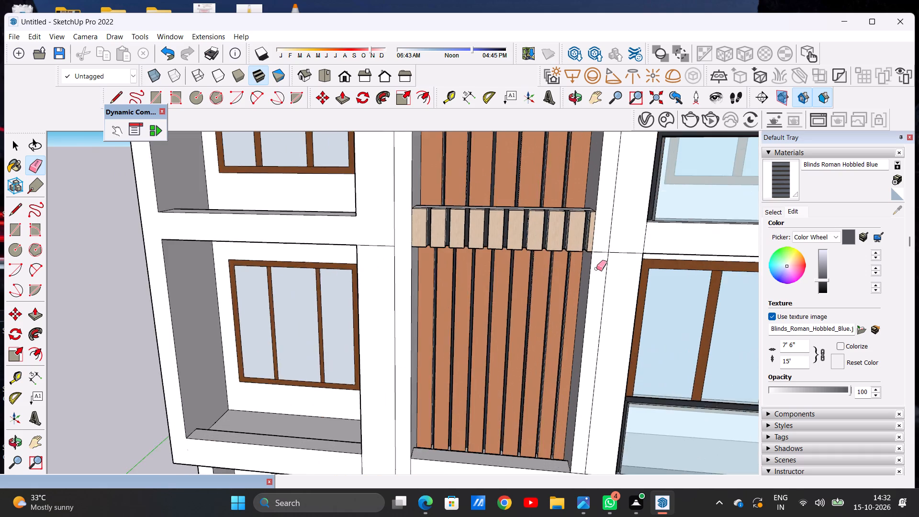
{"action": "scroll", "coordinate": [596, 269], "scroll_direction": "up", "scroll_amount": 5}
{"action": "left_click_drag", "start_coordinate": [603, 247], "coordinate": [598, 264]}
Draw a short vertical line joining the left pillar's edges across the beam beside the second-lowest light wood slat band.
{"action": "scroll", "coordinate": [602, 274], "scroll_direction": "down", "scroll_amount": 19}
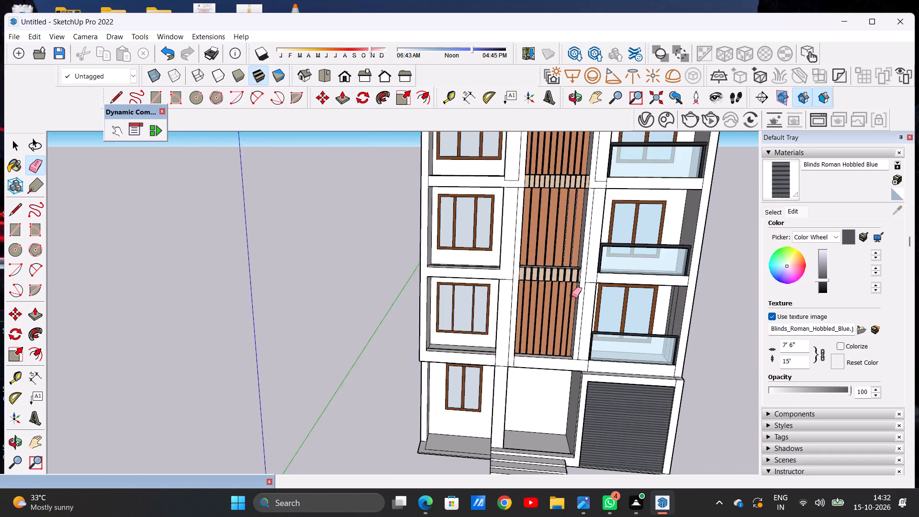
{"action": "scroll", "coordinate": [578, 295], "scroll_direction": "down", "scroll_amount": 4}
{"action": "scroll", "coordinate": [590, 231], "scroll_direction": "up", "scroll_amount": 8}
{"action": "scroll", "coordinate": [505, 223], "scroll_direction": "up", "scroll_amount": 7}
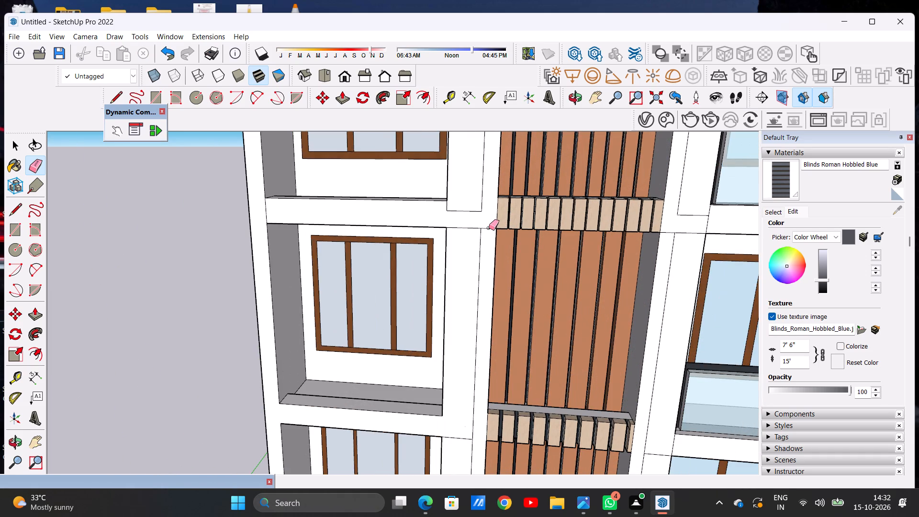
{"action": "key", "text": "space"}
{"action": "type", "text": "l"}
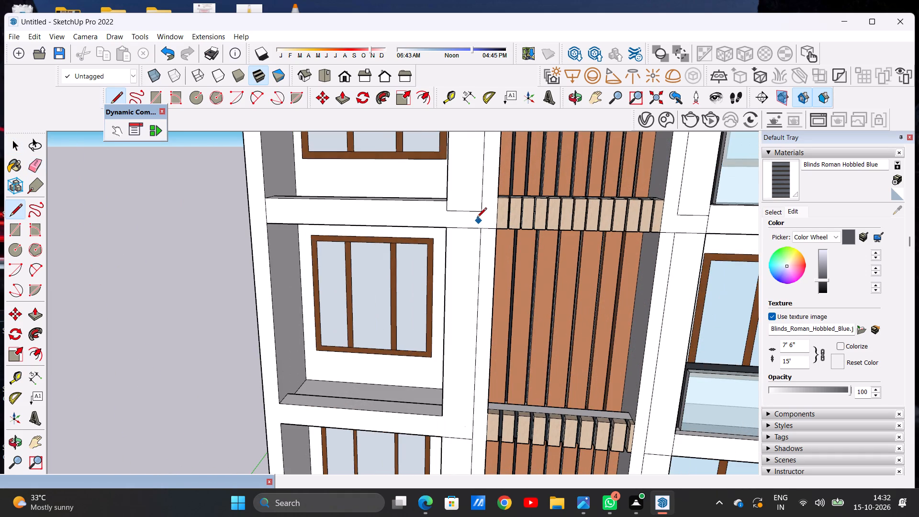
{"action": "left_click", "coordinate": [478, 227]}
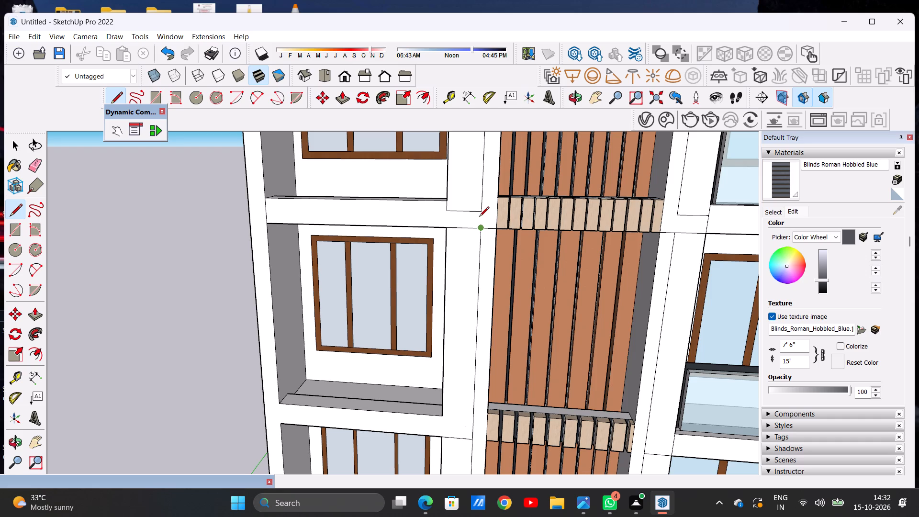
{"action": "left_click", "coordinate": [481, 212]}
Draw a short vertical line joining the right pillar's edges across the beam beside the second-lowest light wood slat band.
{"action": "scroll", "coordinate": [604, 264], "scroll_direction": "down", "scroll_amount": 5}
{"action": "scroll", "coordinate": [650, 252], "scroll_direction": "up", "scroll_amount": 11}
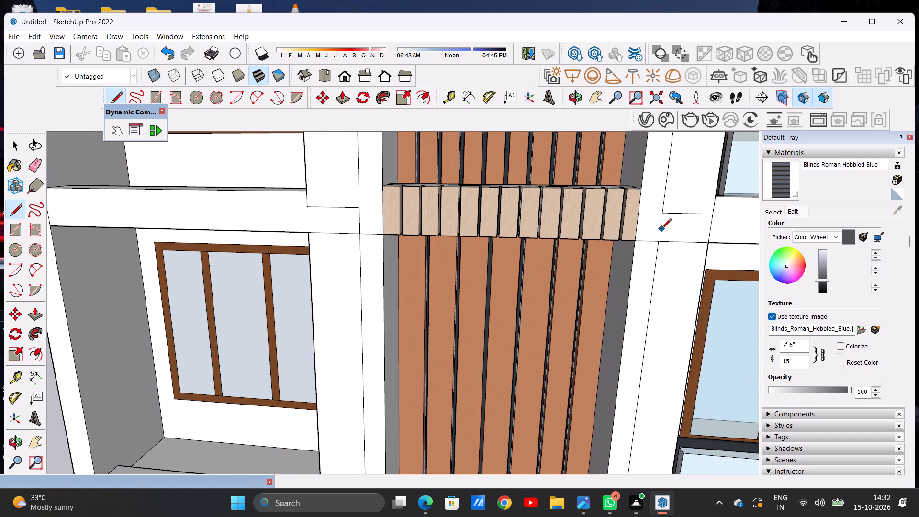
{"action": "left_click", "coordinate": [661, 241]}
{"action": "left_click", "coordinate": [666, 214]}
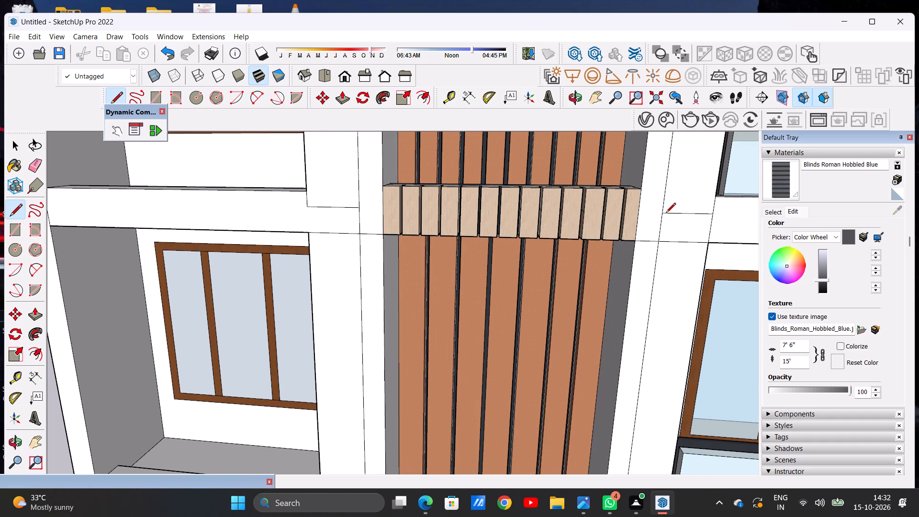
{"action": "scroll", "coordinate": [654, 281], "scroll_direction": "down", "scroll_amount": 9}
{"action": "scroll", "coordinate": [569, 301], "scroll_direction": "down", "scroll_amount": 6}
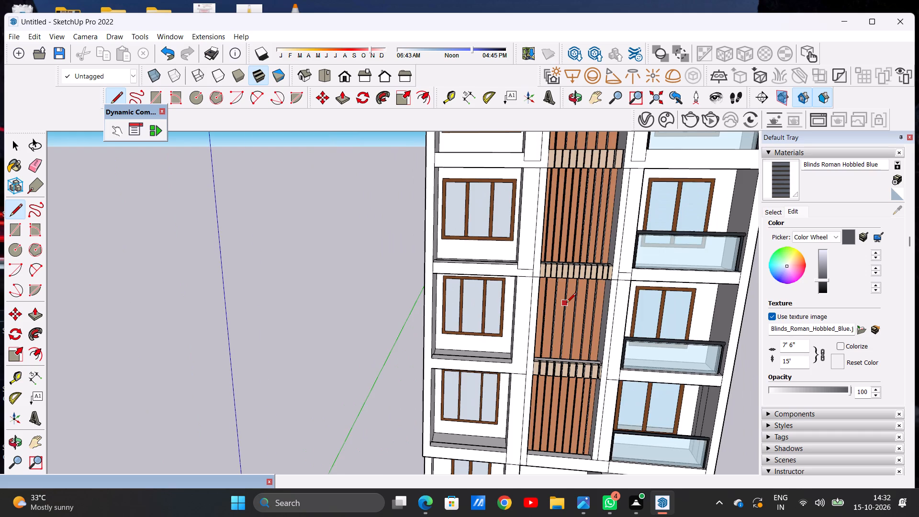
Draw a short vertical line joining the left pillar's edges across the beam beside the third-lowest light wood slat band.
{"action": "scroll", "coordinate": [566, 303], "scroll_direction": "down", "scroll_amount": 4}
{"action": "scroll", "coordinate": [552, 209], "scroll_direction": "up", "scroll_amount": 2}
{"action": "scroll", "coordinate": [550, 209], "scroll_direction": "down", "scroll_amount": 1}
{"action": "scroll", "coordinate": [549, 210], "scroll_direction": "up", "scroll_amount": 8}
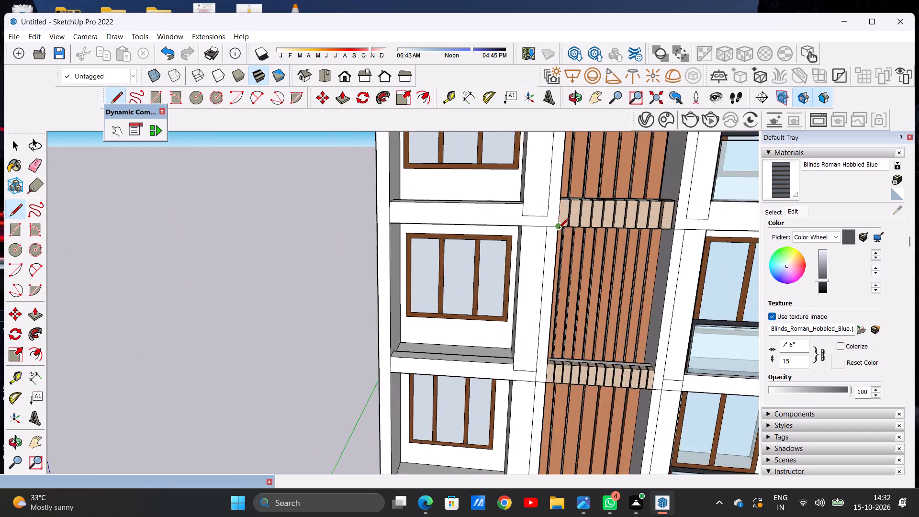
{"action": "scroll", "coordinate": [559, 229], "scroll_direction": "up", "scroll_amount": 6}
{"action": "left_click", "coordinate": [545, 221]}
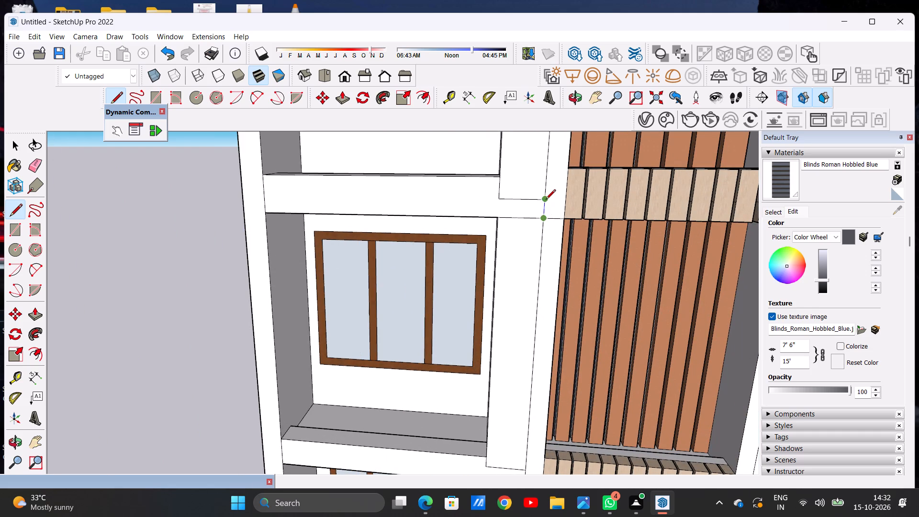
{"action": "left_click", "coordinate": [546, 200]}
Draw a short vertical line joining the right pillar's edges across the beam beside the third-lowest light wood slat band.
{"action": "scroll", "coordinate": [535, 262], "scroll_direction": "down", "scroll_amount": 8}
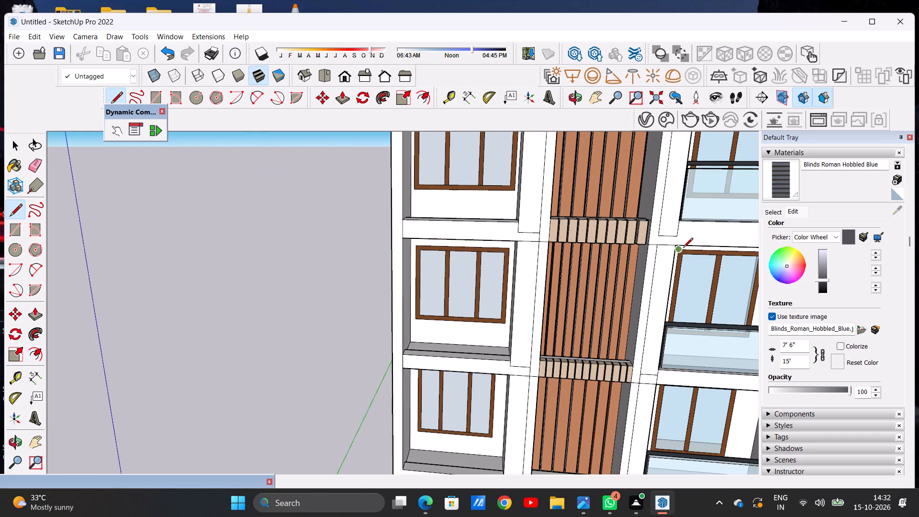
{"action": "scroll", "coordinate": [681, 245], "scroll_direction": "down", "scroll_amount": 1}
{"action": "scroll", "coordinate": [681, 245], "scroll_direction": "up", "scroll_amount": 15}
{"action": "left_click", "coordinate": [632, 257]}
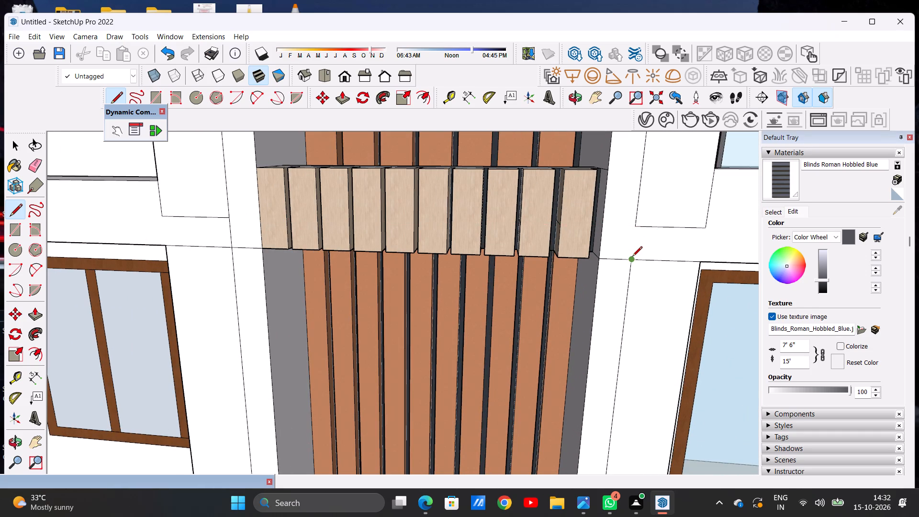
{"action": "left_click", "coordinate": [636, 228]}
Erase the short horizontal edges on the pillars on both sides of the second-lowest light wood slat band.
{"action": "scroll", "coordinate": [638, 268], "scroll_direction": "down", "scroll_amount": 10}
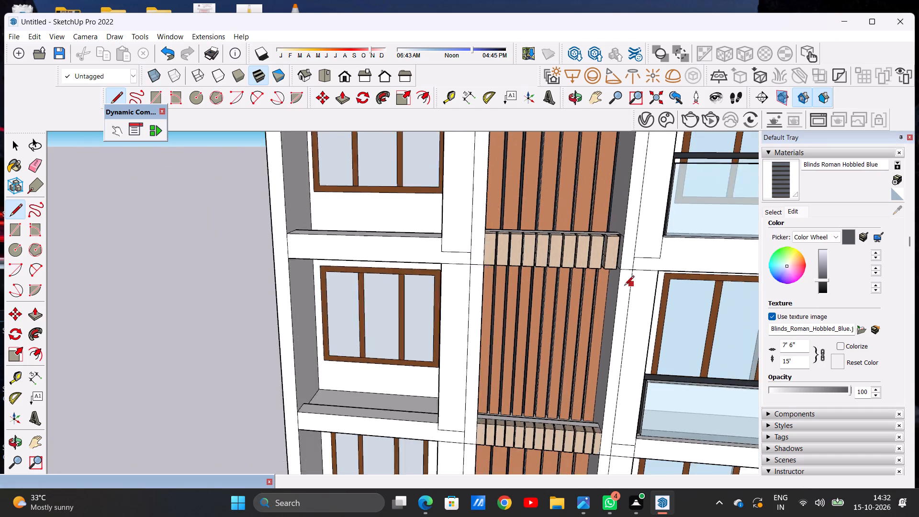
{"action": "scroll", "coordinate": [624, 286], "scroll_direction": "down", "scroll_amount": 8}
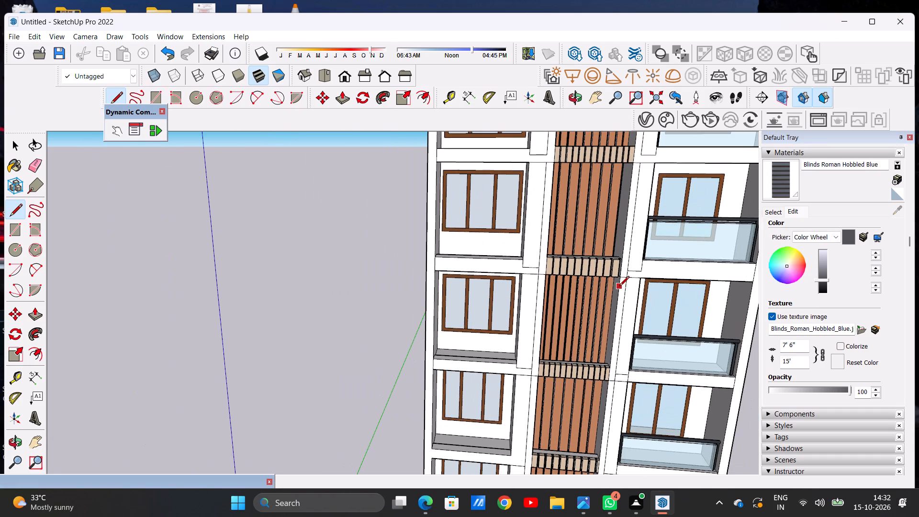
{"action": "key", "text": "space"}
{"action": "type", "text": "e"}
{"action": "scroll", "coordinate": [519, 396], "scroll_direction": "up", "scroll_amount": 6}
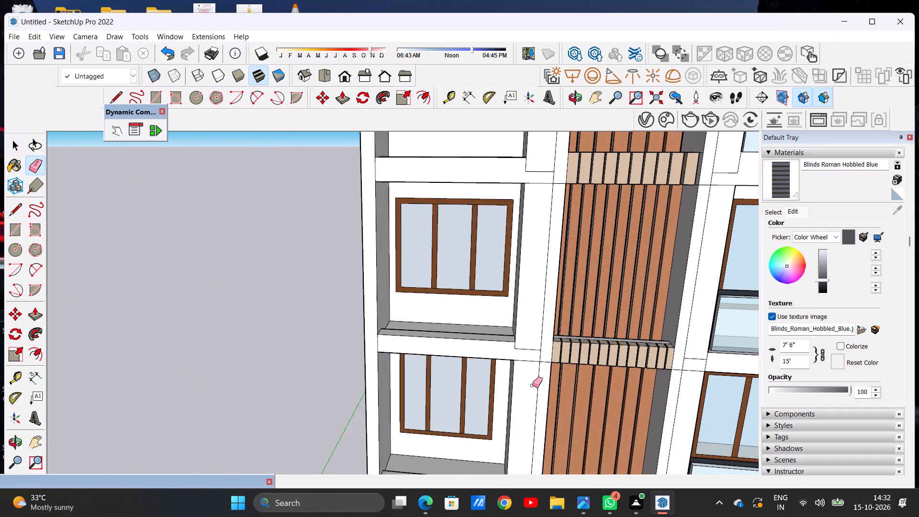
{"action": "scroll", "coordinate": [532, 385], "scroll_direction": "up", "scroll_amount": 5}
{"action": "left_click_drag", "start_coordinate": [555, 334], "coordinate": [554, 349]}
{"action": "scroll", "coordinate": [535, 351], "scroll_direction": "down", "scroll_amount": 6}
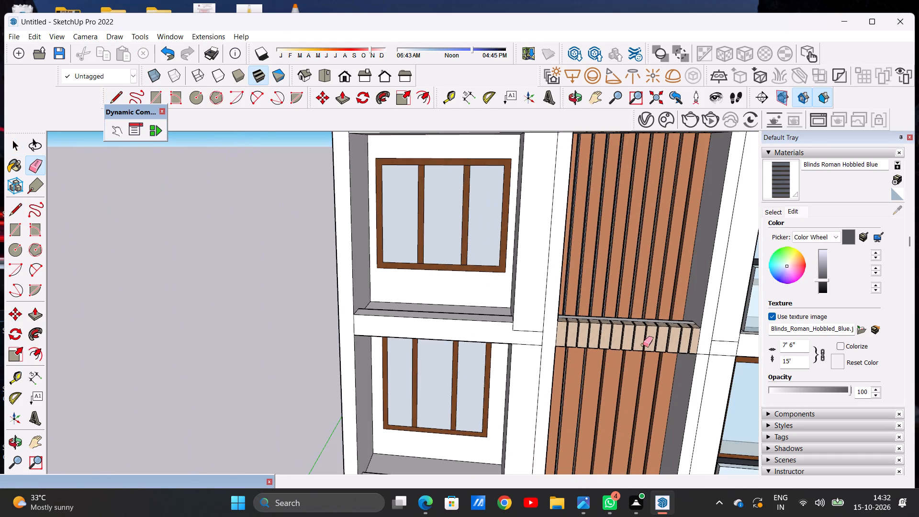
{"action": "scroll", "coordinate": [673, 344], "scroll_direction": "up", "scroll_amount": 6}
{"action": "left_click_drag", "start_coordinate": [703, 358], "coordinate": [699, 376]}
{"action": "scroll", "coordinate": [563, 368], "scroll_direction": "down", "scroll_amount": 9}
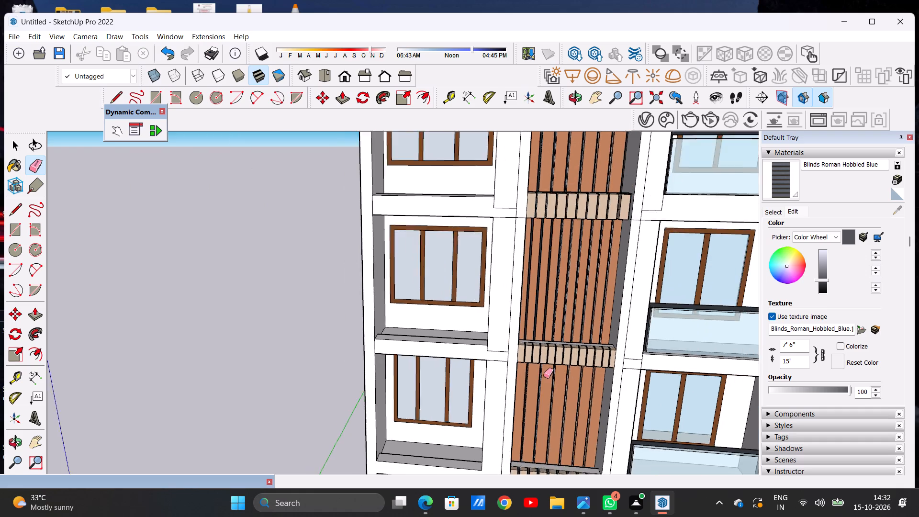
Erase the short horizontal edges on the pillars on both sides of the third-lowest light wood slat band.
{"action": "scroll", "coordinate": [543, 376], "scroll_direction": "down", "scroll_amount": 2}
{"action": "scroll", "coordinate": [538, 255], "scroll_direction": "up", "scroll_amount": 19}
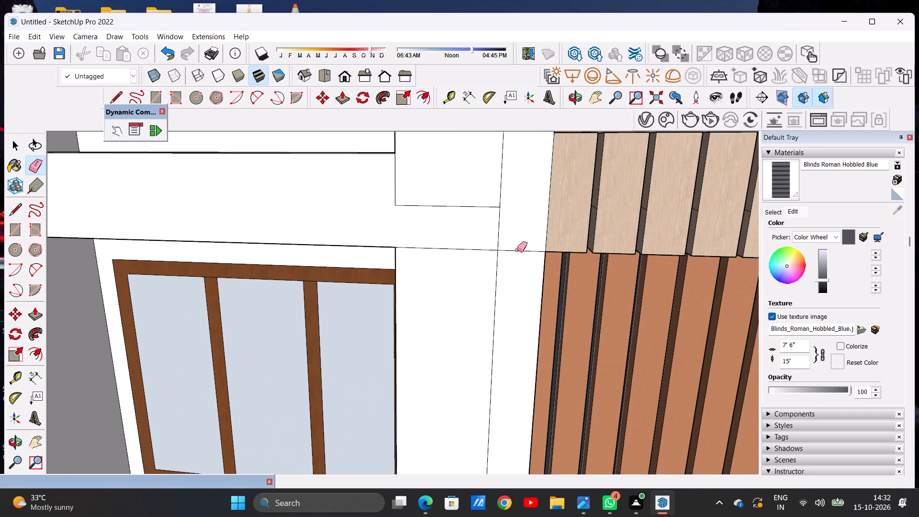
{"action": "left_click_drag", "start_coordinate": [517, 247], "coordinate": [516, 260]}
{"action": "scroll", "coordinate": [514, 269], "scroll_direction": "down", "scroll_amount": 13}
{"action": "scroll", "coordinate": [707, 268], "scroll_direction": "up", "scroll_amount": 4}
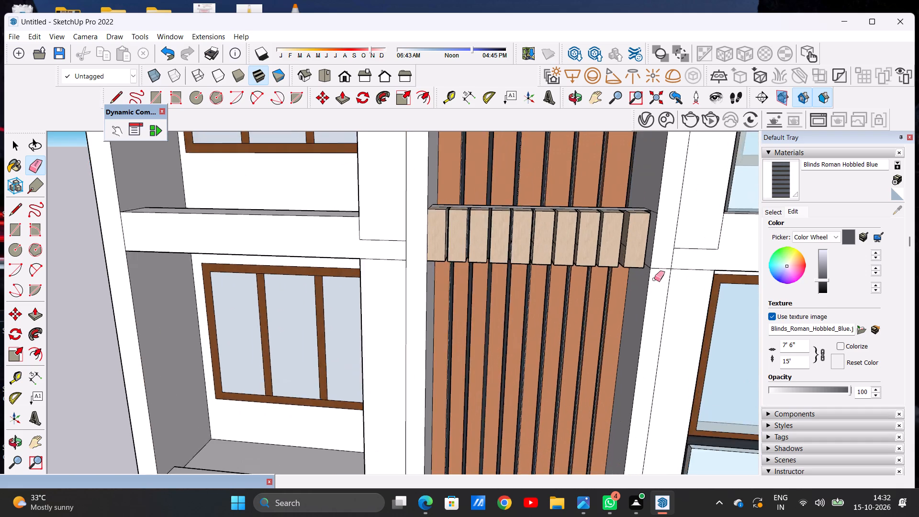
{"action": "scroll", "coordinate": [654, 279], "scroll_direction": "up", "scroll_amount": 8}
{"action": "left_click_drag", "start_coordinate": [656, 258], "coordinate": [655, 279]}
Draw a short vertical line joining the left pillar's edges across the beam beside the fourth-lowest light wood slat band.
{"action": "scroll", "coordinate": [658, 294], "scroll_direction": "down", "scroll_amount": 11}
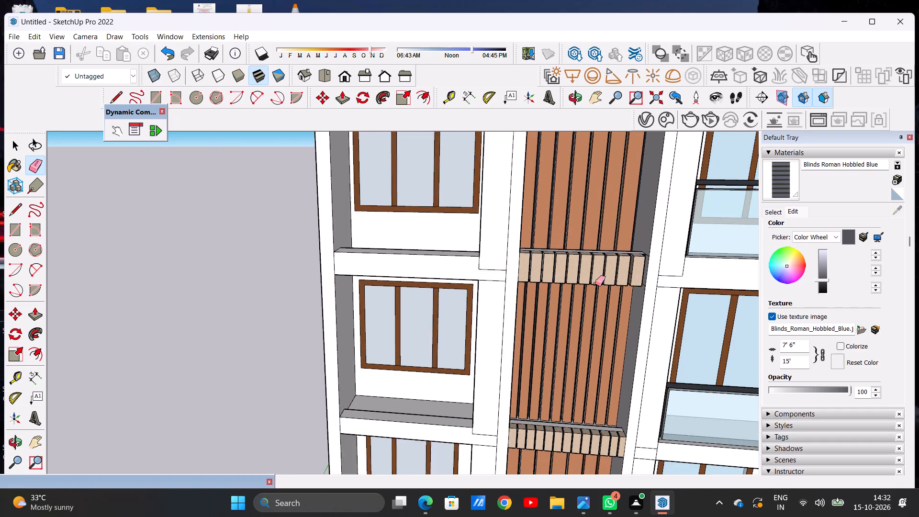
{"action": "scroll", "coordinate": [595, 284], "scroll_direction": "down", "scroll_amount": 8}
{"action": "scroll", "coordinate": [491, 291], "scroll_direction": "down", "scroll_amount": 1}
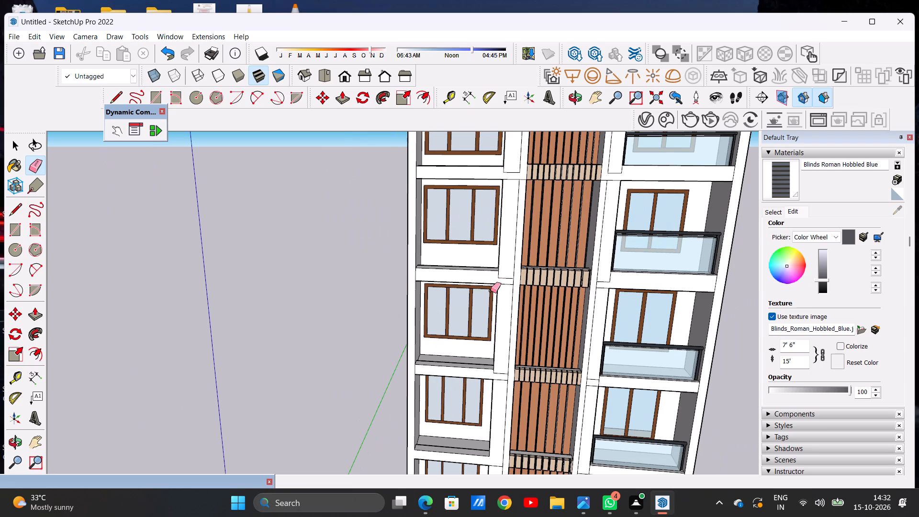
{"action": "scroll", "coordinate": [527, 178], "scroll_direction": "up", "scroll_amount": 2}
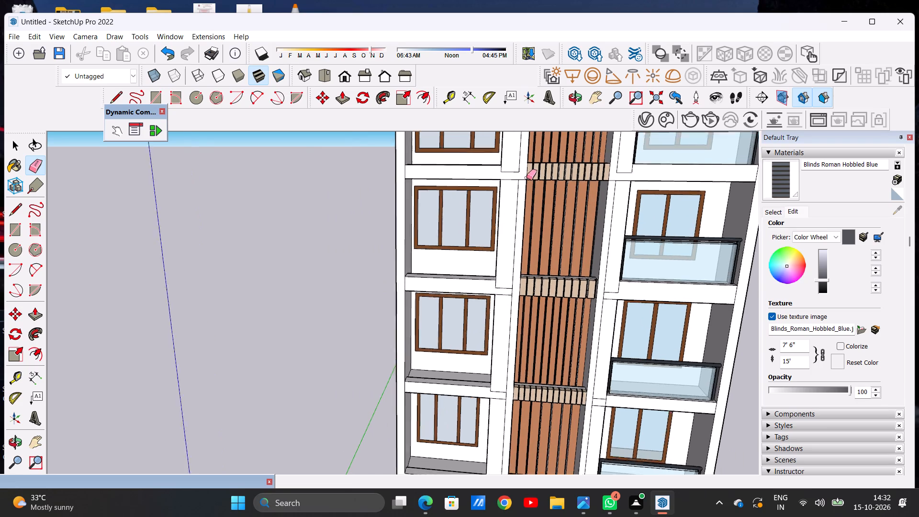
{"action": "scroll", "coordinate": [527, 178], "scroll_direction": "up", "scroll_amount": 9}
{"action": "key", "text": "space"}
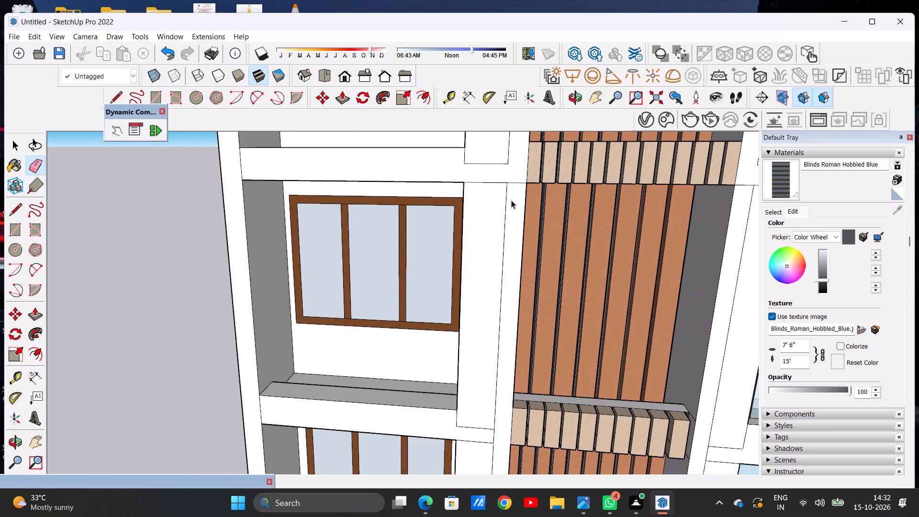
{"action": "type", "text": "l"}
{"action": "left_click", "coordinate": [506, 180]}
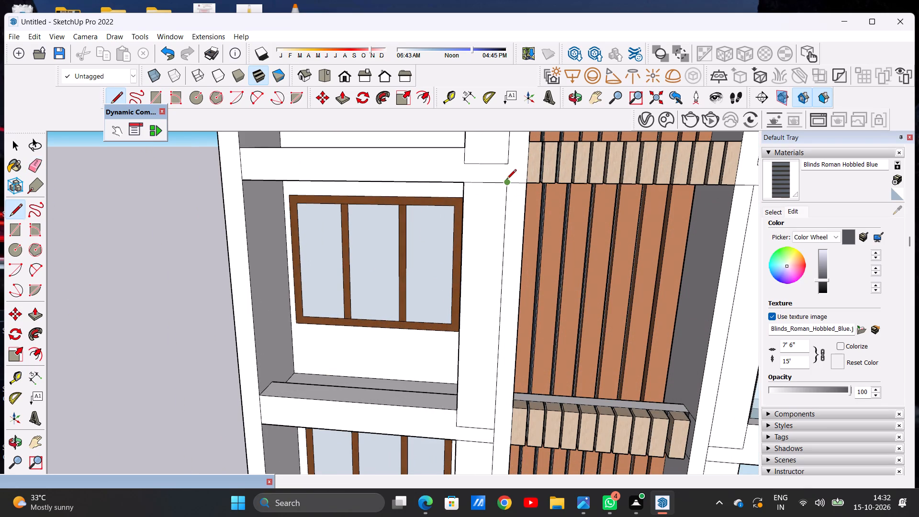
{"action": "left_click", "coordinate": [506, 163]}
Draw a short vertical line joining the right pillar's edges across the beam beside the fourth-lowest light wood slat band.
{"action": "scroll", "coordinate": [504, 252], "scroll_direction": "down", "scroll_amount": 7}
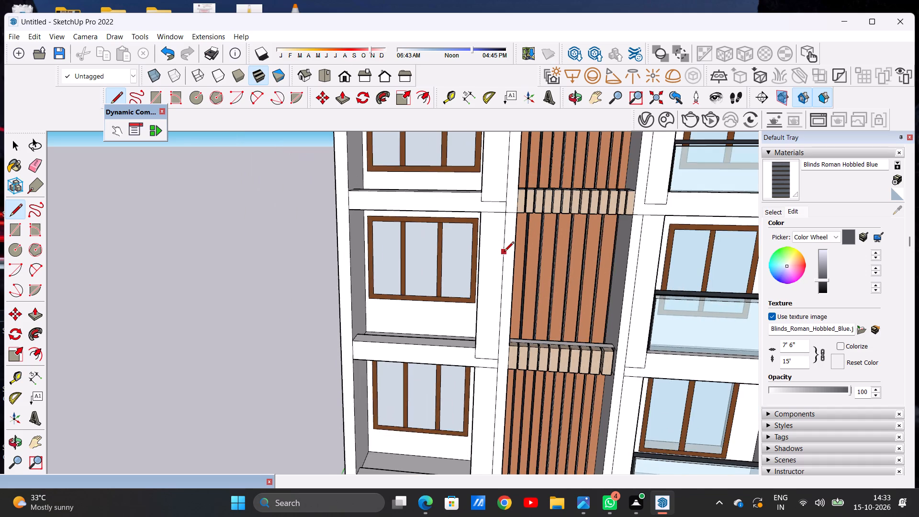
{"action": "scroll", "coordinate": [637, 199], "scroll_direction": "up", "scroll_amount": 13}
{"action": "left_click", "coordinate": [616, 233]}
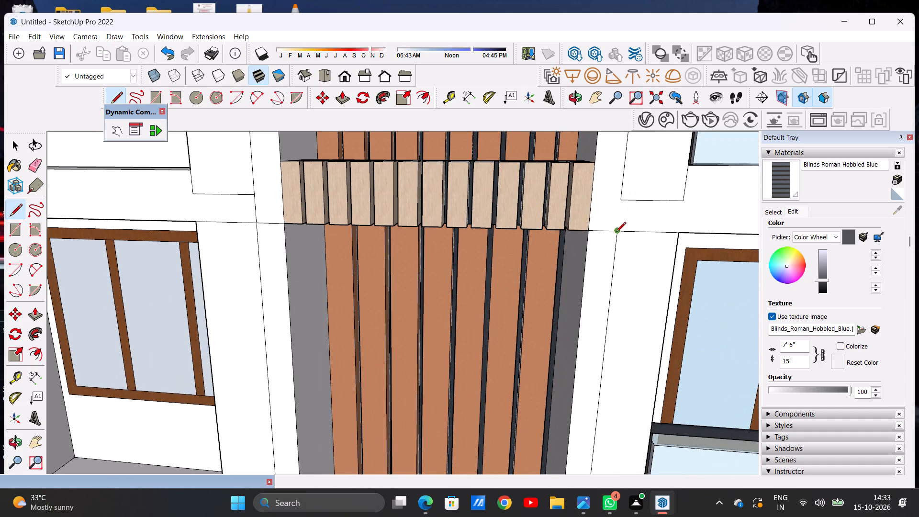
{"action": "left_click", "coordinate": [621, 202]}
Erase the short horizontal edges on the pillars on both sides of the fourth-lowest light wood slat band.
{"action": "key", "text": "space"}
{"action": "key", "text": "e"}
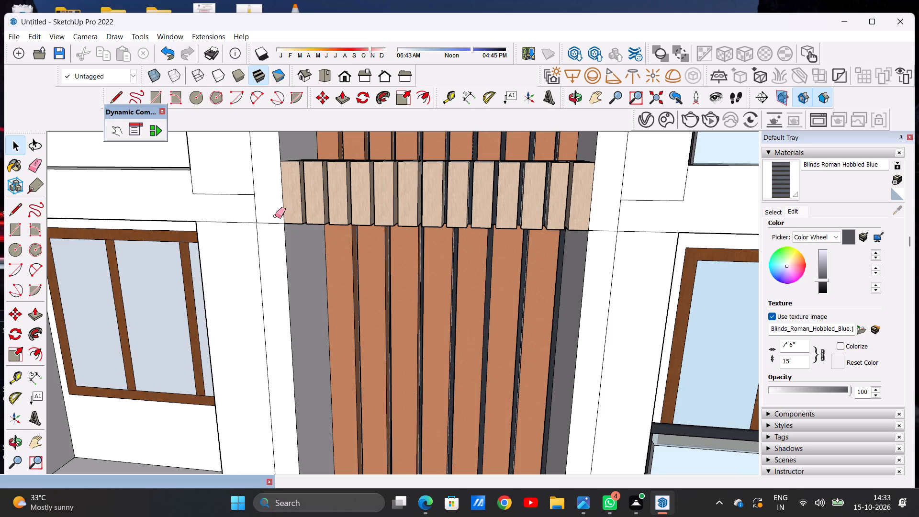
{"action": "left_click_drag", "start_coordinate": [275, 216], "coordinate": [270, 228]}
{"action": "left_click_drag", "start_coordinate": [605, 222], "coordinate": [601, 237]}
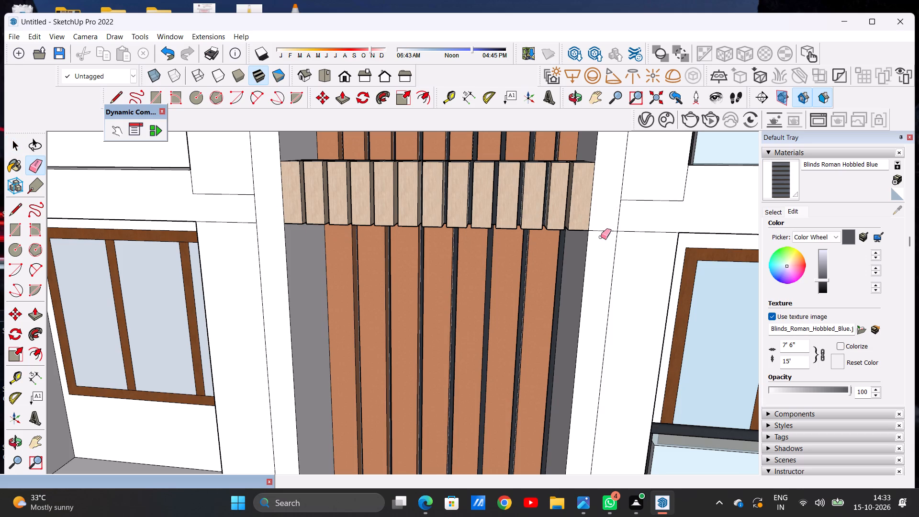
{"action": "left_click_drag", "start_coordinate": [601, 237], "coordinate": [601, 238]}
{"action": "key", "text": "space"}
Draw a short vertical line joining the left pillar's edges across the beam beside the topmost light wood slat band.
{"action": "scroll", "coordinate": [597, 272], "scroll_direction": "down", "scroll_amount": 17}
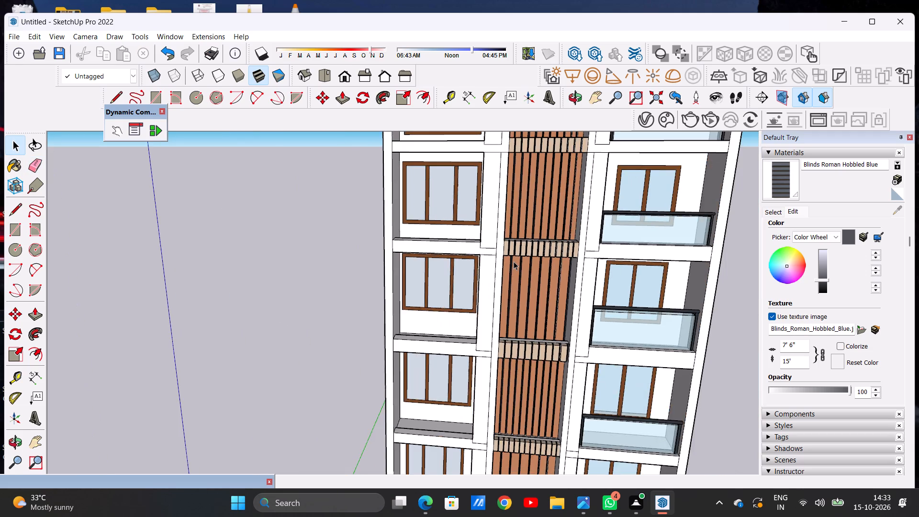
{"action": "scroll", "coordinate": [514, 261], "scroll_direction": "down", "scroll_amount": 2}
{"action": "scroll", "coordinate": [510, 160], "scroll_direction": "up", "scroll_amount": 10}
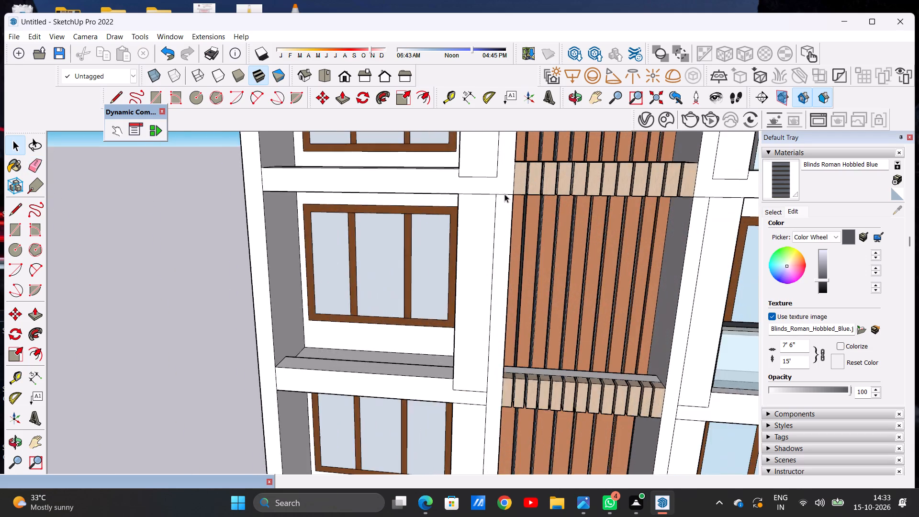
{"action": "scroll", "coordinate": [504, 194], "scroll_direction": "up", "scroll_amount": 7}
{"action": "key", "text": "l"}
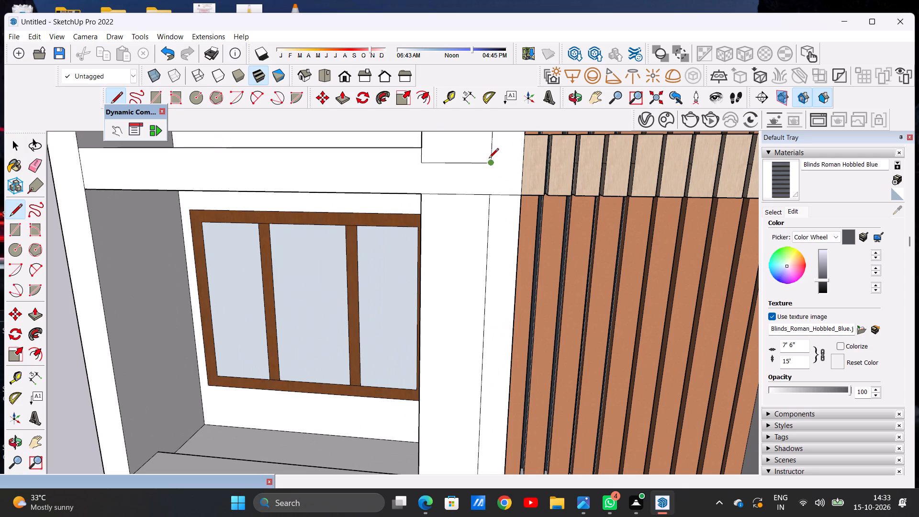
{"action": "left_click", "coordinate": [494, 161]}
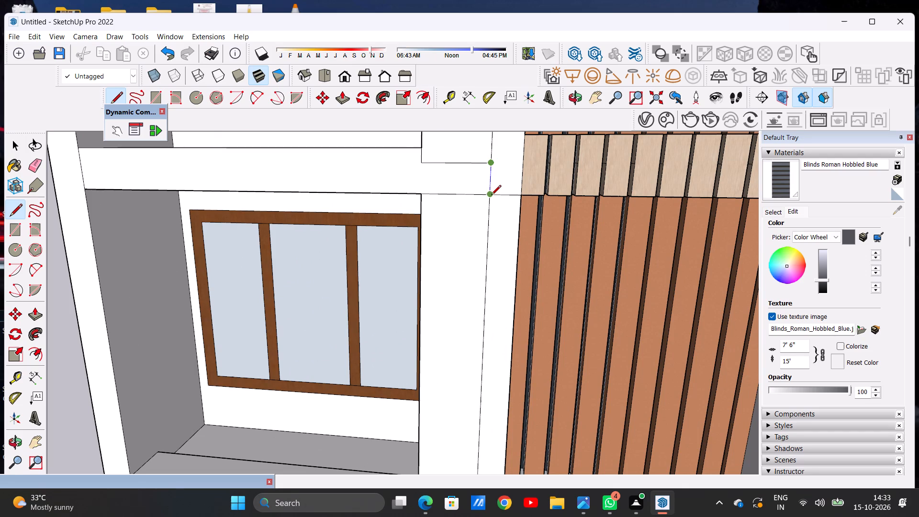
{"action": "left_click", "coordinate": [491, 196]}
Draw a short vertical line joining the right pillar's edges across the beam beside the topmost light wood slat band.
{"action": "scroll", "coordinate": [491, 196], "scroll_direction": "down", "scroll_amount": 11}
{"action": "scroll", "coordinate": [645, 189], "scroll_direction": "up", "scroll_amount": 13}
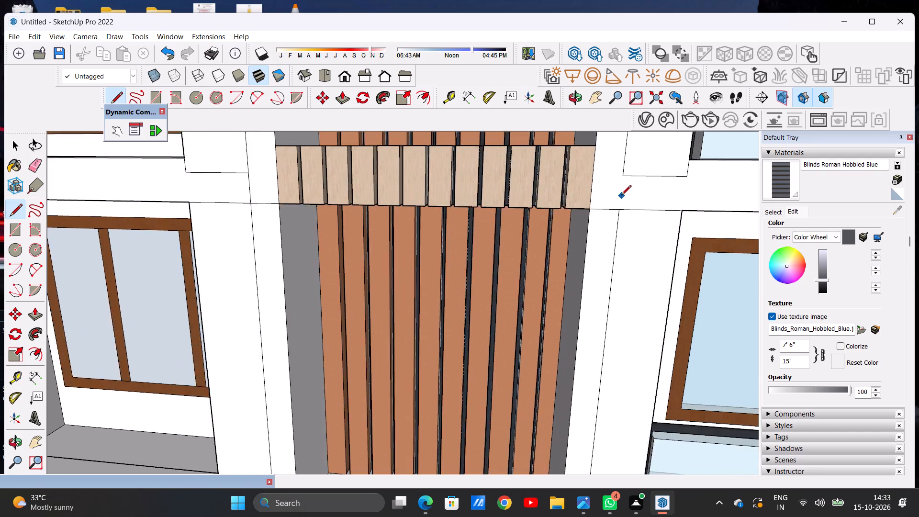
{"action": "scroll", "coordinate": [621, 196], "scroll_direction": "up", "scroll_amount": 2}
{"action": "left_click", "coordinate": [624, 166]}
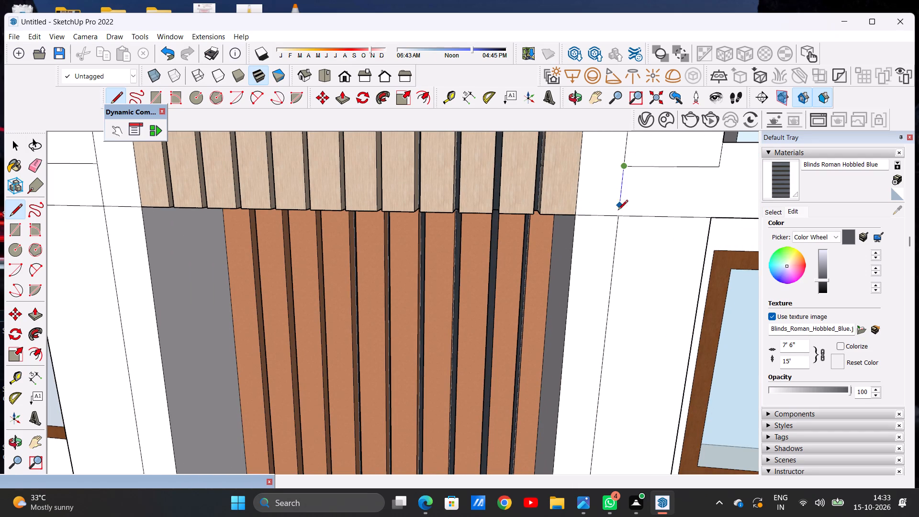
{"action": "key", "text": "space"}
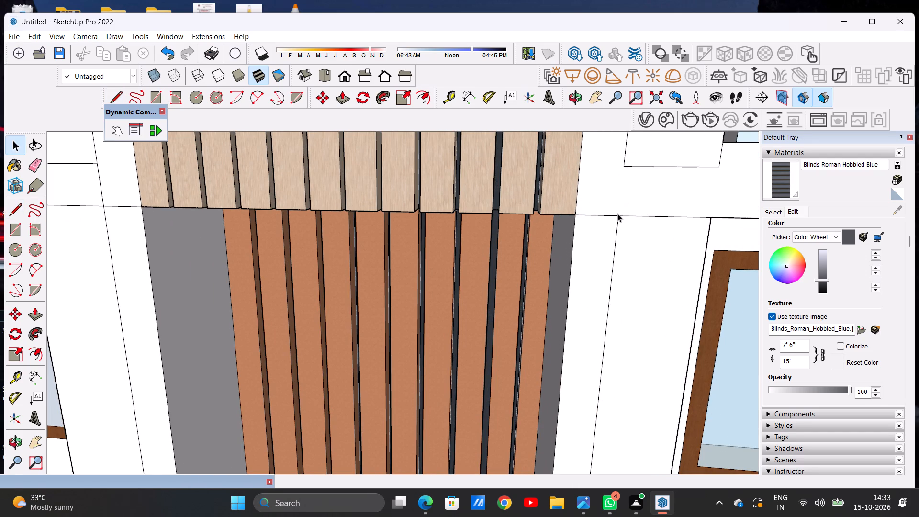
{"action": "key", "text": "l"}
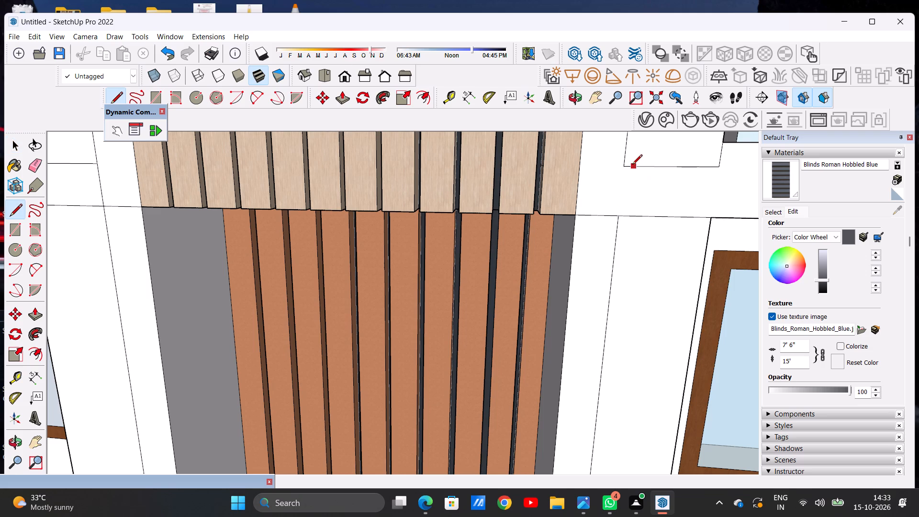
{"action": "left_click", "coordinate": [630, 166]}
{"action": "left_click", "coordinate": [622, 217]}
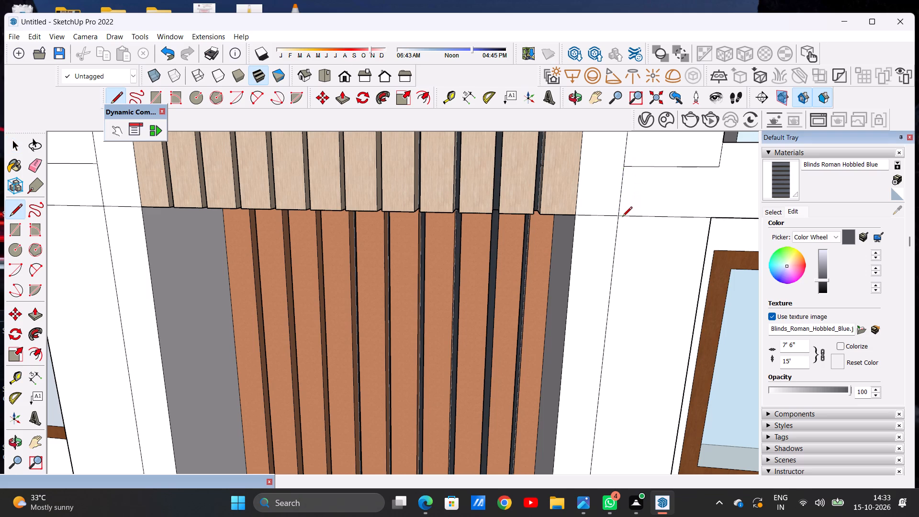
Erase the short horizontal edges on the pillars on both sides of the topmost light wood slat band.
{"action": "key", "text": "space"}
{"action": "type", "text": "e"}
{"action": "left_click_drag", "start_coordinate": [603, 206], "coordinate": [600, 230]}
{"action": "scroll", "coordinate": [644, 226], "scroll_direction": "down", "scroll_amount": 5}
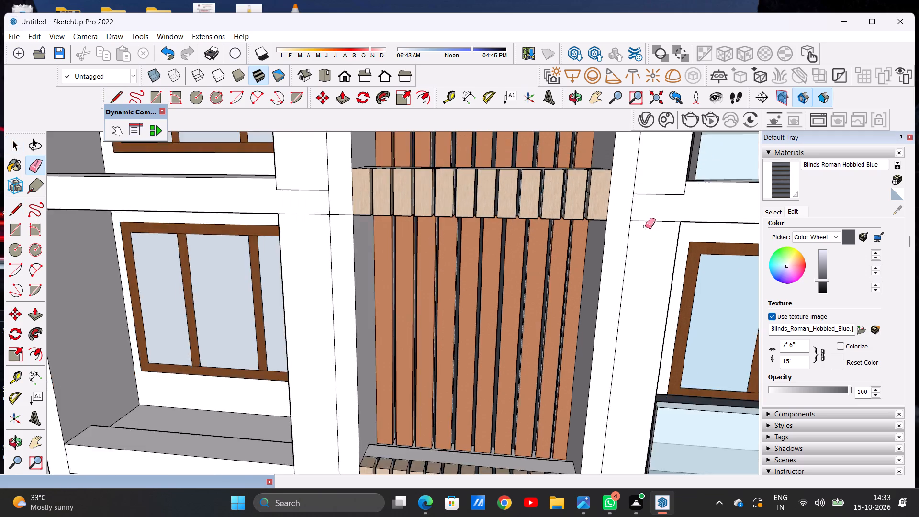
{"action": "scroll", "coordinate": [645, 226], "scroll_direction": "down", "scroll_amount": 8}
{"action": "scroll", "coordinate": [491, 216], "scroll_direction": "up", "scroll_amount": 11}
{"action": "left_click_drag", "start_coordinate": [441, 214], "coordinate": [439, 232]}
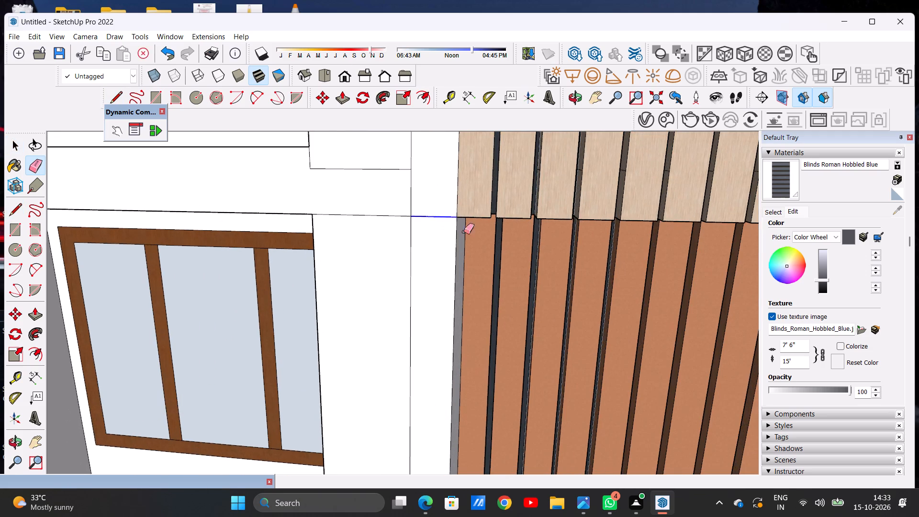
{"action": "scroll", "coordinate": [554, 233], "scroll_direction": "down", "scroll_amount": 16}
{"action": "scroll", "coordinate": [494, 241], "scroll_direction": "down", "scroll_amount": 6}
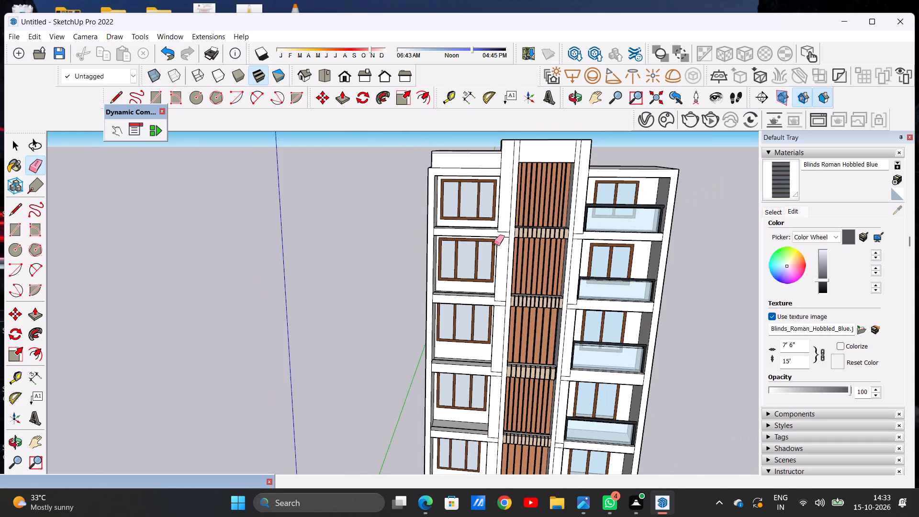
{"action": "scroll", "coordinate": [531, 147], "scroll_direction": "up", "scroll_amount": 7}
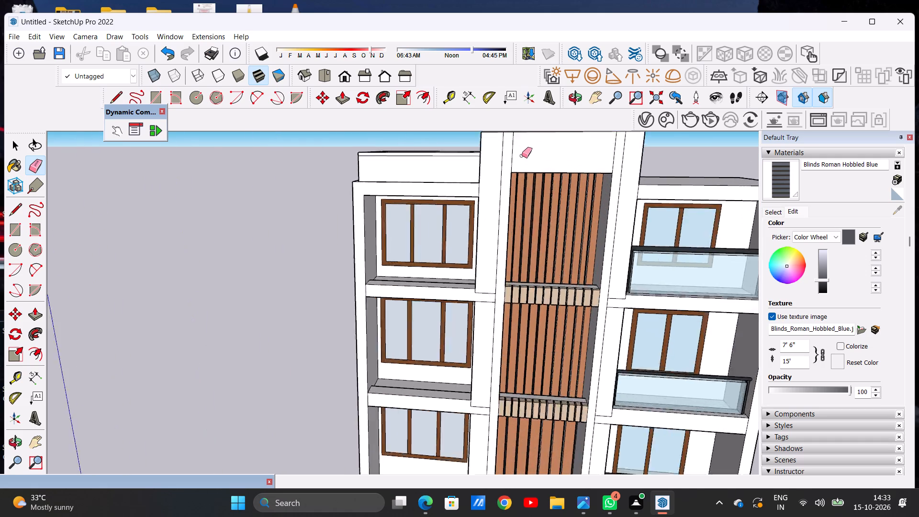
Erase the vertical edges where the two pillars meet the plain panel above the topmost terracotta slats.
{"action": "scroll", "coordinate": [522, 156], "scroll_direction": "up", "scroll_amount": 3}
{"action": "left_click", "coordinate": [509, 160]}
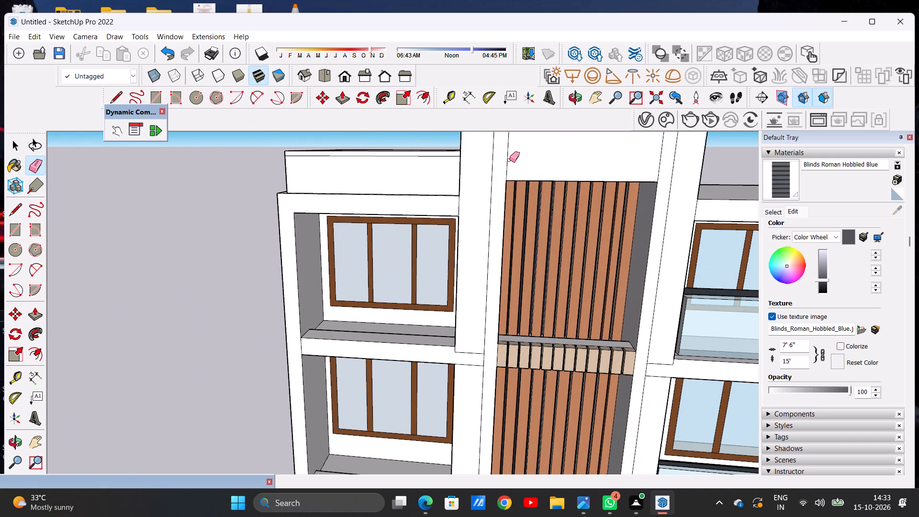
{"action": "left_click", "coordinate": [506, 161]}
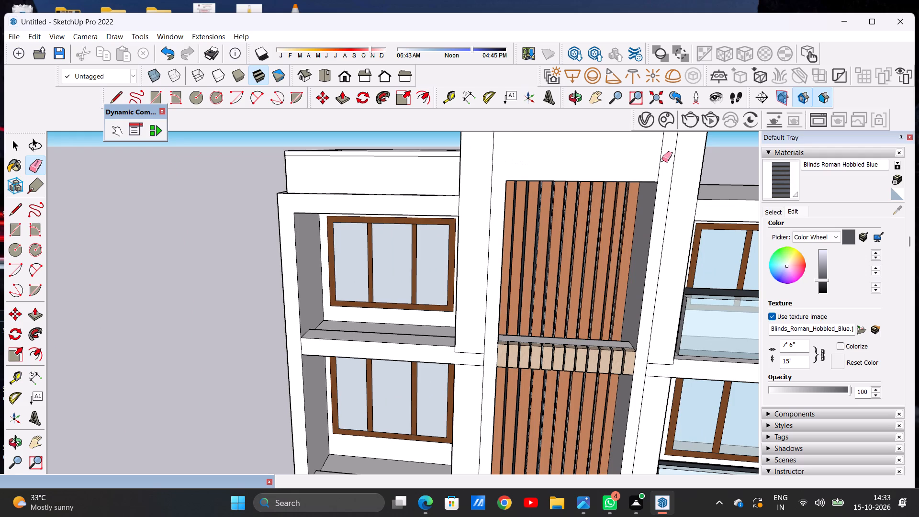
{"action": "left_click", "coordinate": [660, 162]}
{"action": "key", "text": "space"}
Draw a short vertical line continuing the left pillar's outer edge across the beam beside the third-lowest light wood slat band.
{"action": "scroll", "coordinate": [582, 190], "scroll_direction": "down", "scroll_amount": 20}
{"action": "scroll", "coordinate": [582, 190], "scroll_direction": "down", "scroll_amount": 1}
{"action": "scroll", "coordinate": [527, 299], "scroll_direction": "up", "scroll_amount": 7}
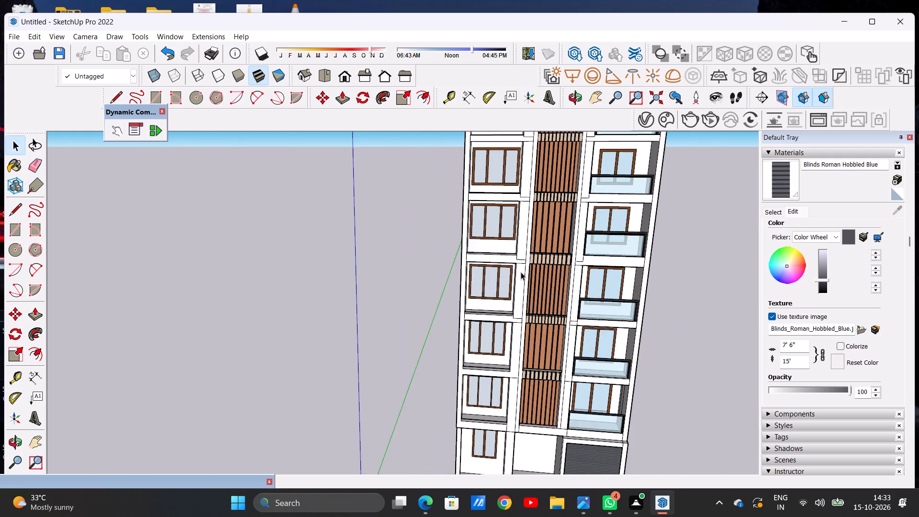
{"action": "scroll", "coordinate": [521, 272], "scroll_direction": "up", "scroll_amount": 7}
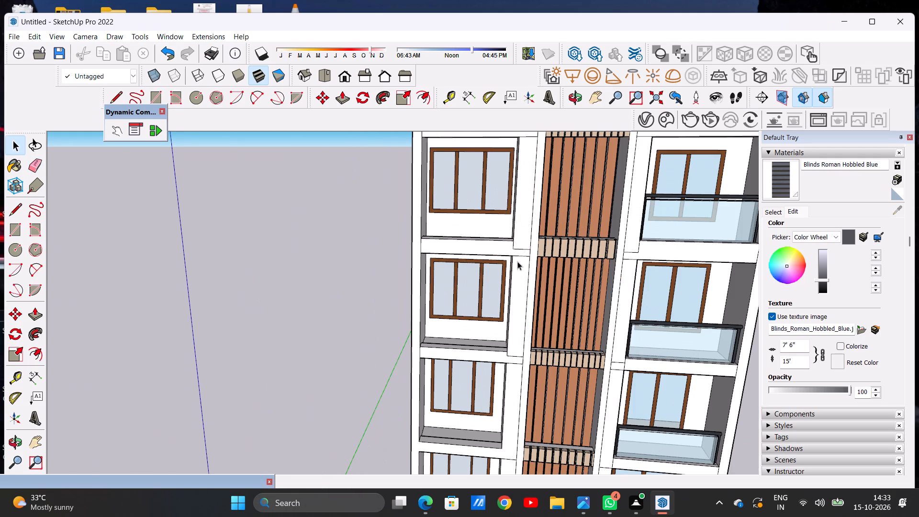
{"action": "scroll", "coordinate": [517, 261], "scroll_direction": "up", "scroll_amount": 7}
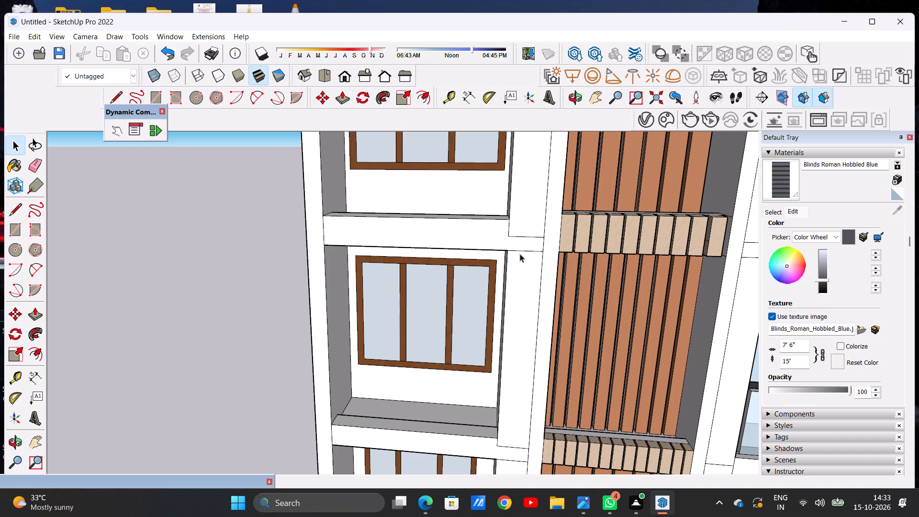
{"action": "scroll", "coordinate": [522, 251], "scroll_direction": "up", "scroll_amount": 1}
{"action": "key", "text": "l"}
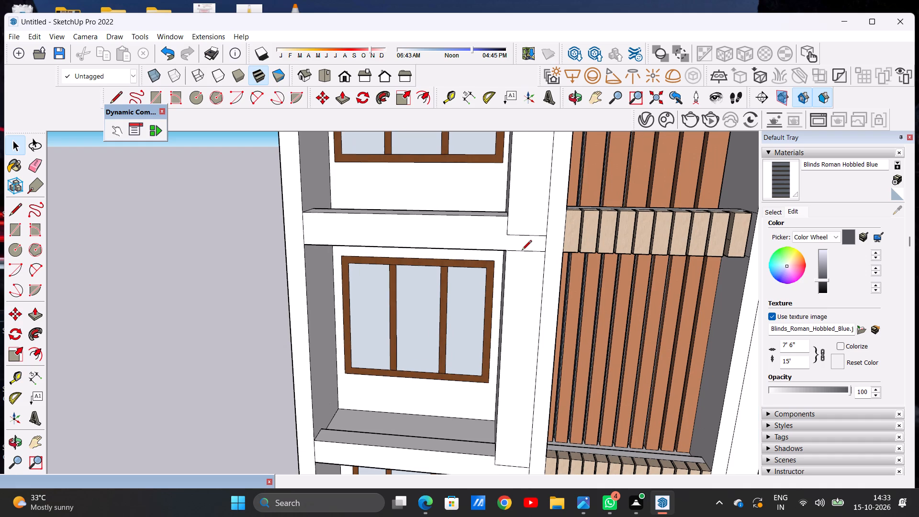
{"action": "scroll", "coordinate": [518, 244], "scroll_direction": "up", "scroll_amount": 5}
{"action": "left_click", "coordinate": [500, 227]}
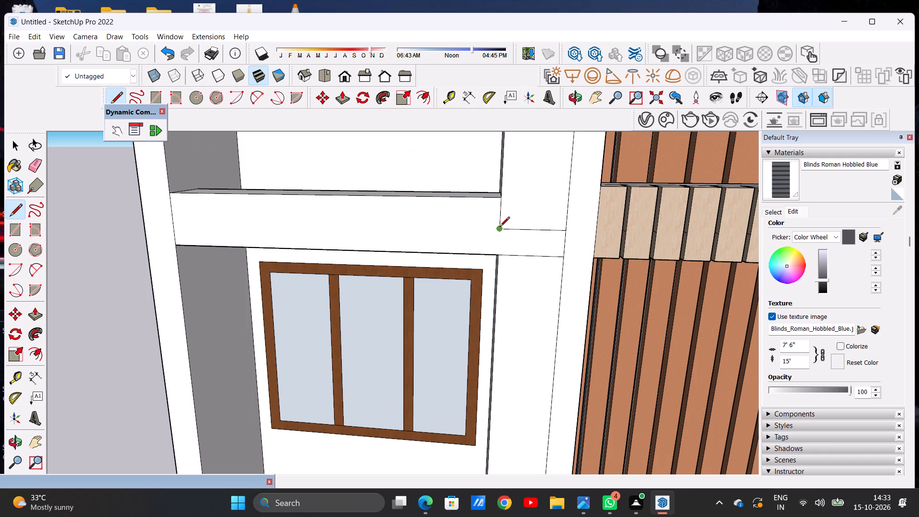
{"action": "left_click", "coordinate": [497, 258]}
Draw a short vertical line continuing the left pillar's outer edge across the beam beside the second-lowest light wood slat band.
{"action": "scroll", "coordinate": [518, 248], "scroll_direction": "down", "scroll_amount": 14}
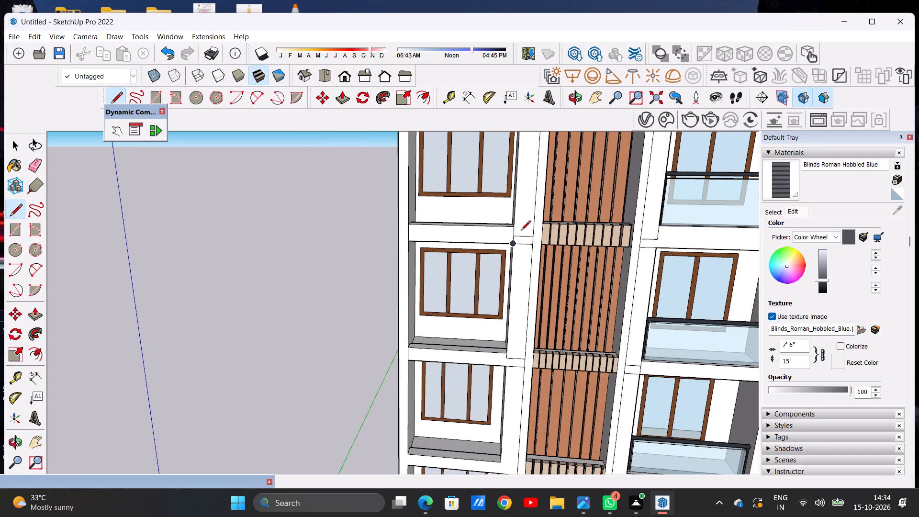
{"action": "scroll", "coordinate": [503, 372], "scroll_direction": "up", "scroll_amount": 12}
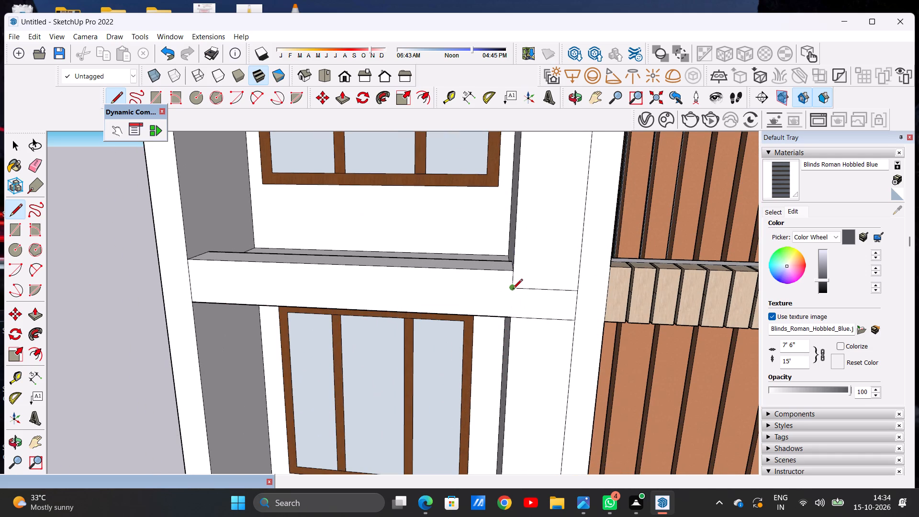
{"action": "left_click", "coordinate": [513, 290]}
{"action": "left_click", "coordinate": [512, 318]}
Draw a short vertical line continuing the left pillar's outer edge across the beam beside the lowest light wood slat band.
{"action": "scroll", "coordinate": [549, 244], "scroll_direction": "down", "scroll_amount": 5}
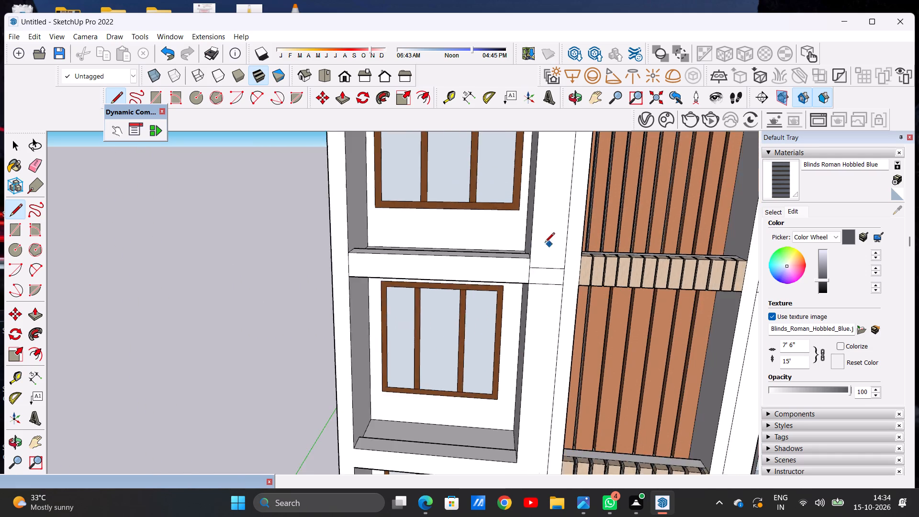
{"action": "scroll", "coordinate": [545, 243], "scroll_direction": "down", "scroll_amount": 6}
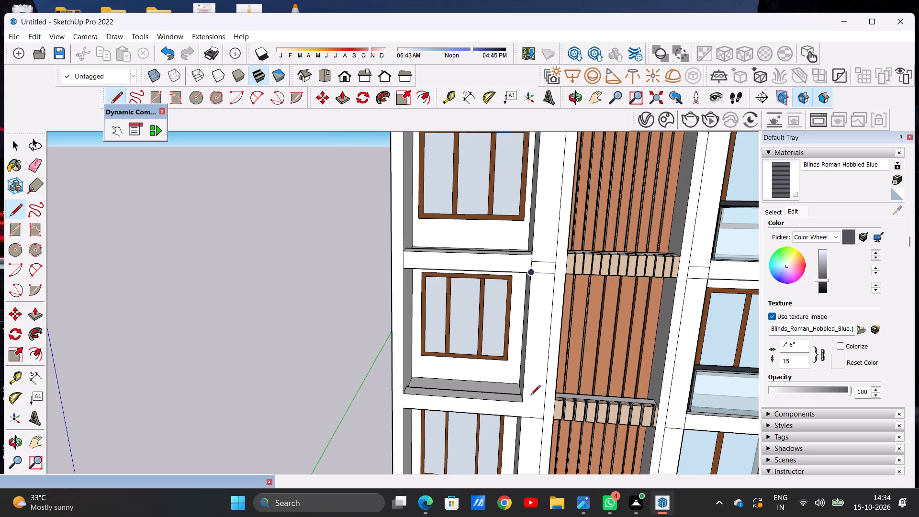
{"action": "scroll", "coordinate": [539, 341], "scroll_direction": "down", "scroll_amount": 1}
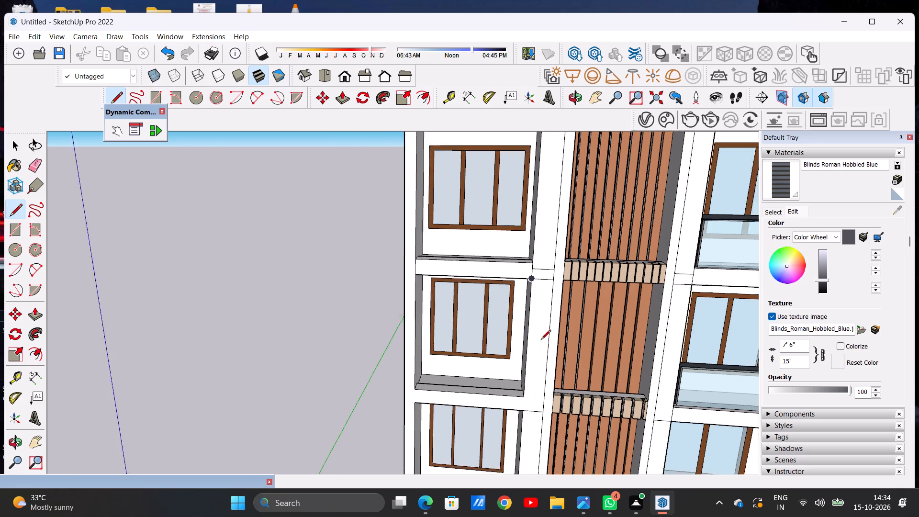
{"action": "scroll", "coordinate": [541, 340], "scroll_direction": "down", "scroll_amount": 3}
{"action": "scroll", "coordinate": [526, 429], "scroll_direction": "up", "scroll_amount": 1}
{"action": "scroll", "coordinate": [526, 428], "scroll_direction": "down", "scroll_amount": 1}
{"action": "scroll", "coordinate": [527, 427], "scroll_direction": "up", "scroll_amount": 16}
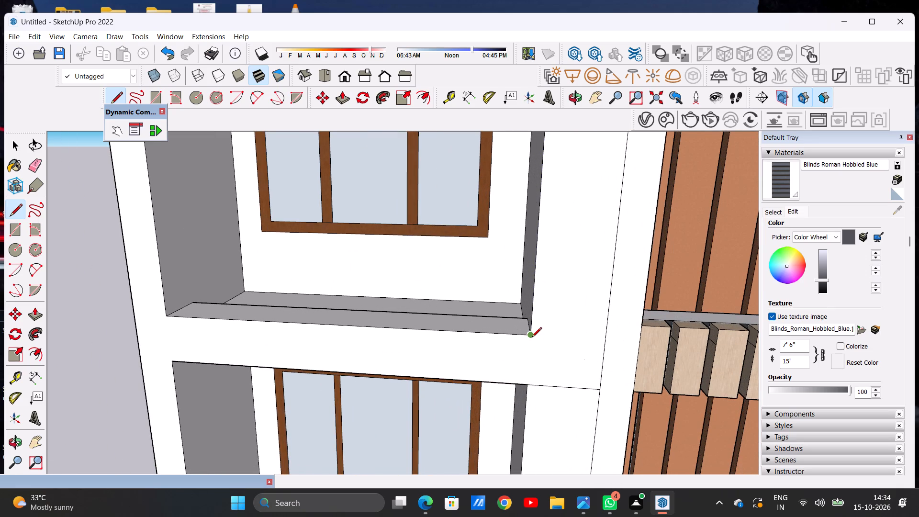
{"action": "left_click", "coordinate": [532, 338]}
{"action": "left_click", "coordinate": [530, 386]}
Draw a short vertical line continuing the left pillar's outer edge across the beam beside the fourth-lowest light wood slat band.
{"action": "scroll", "coordinate": [530, 386], "scroll_direction": "down", "scroll_amount": 2}
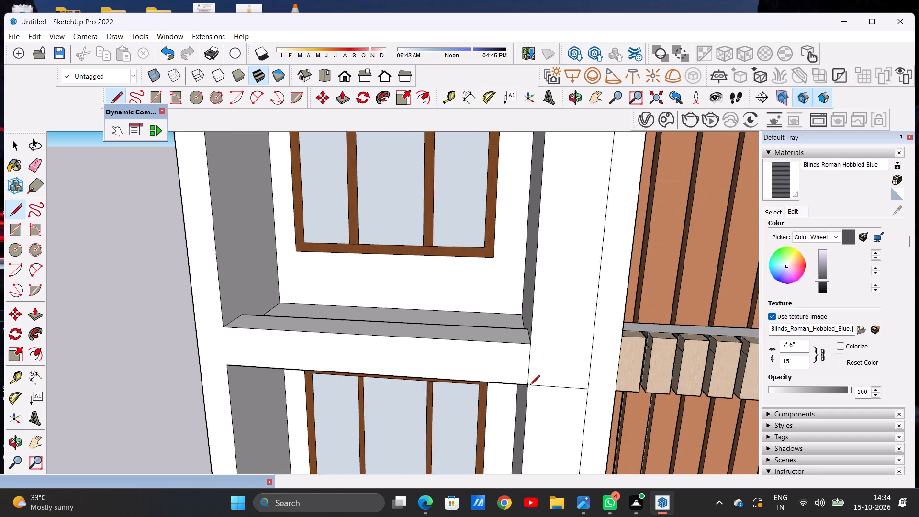
{"action": "scroll", "coordinate": [530, 386], "scroll_direction": "down", "scroll_amount": 20}
{"action": "scroll", "coordinate": [530, 386], "scroll_direction": "down", "scroll_amount": 5}
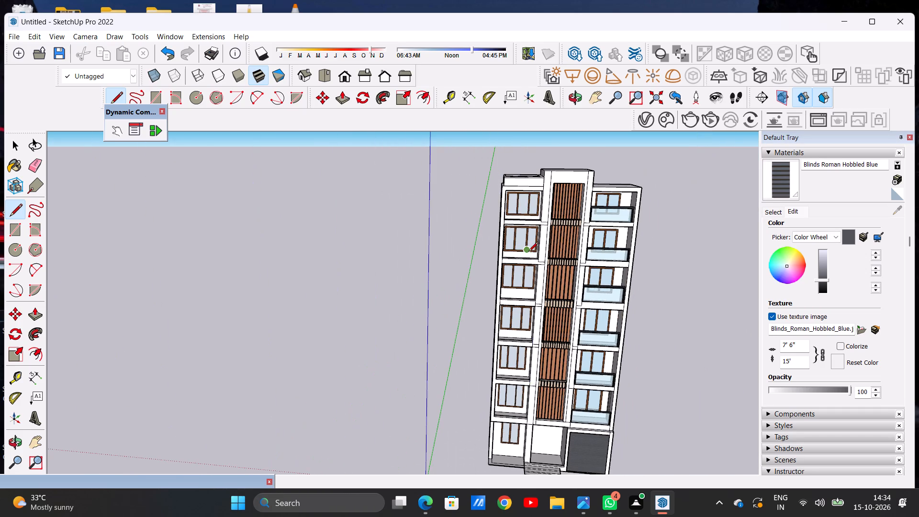
{"action": "scroll", "coordinate": [542, 248], "scroll_direction": "up", "scroll_amount": 7}
{"action": "scroll", "coordinate": [542, 283], "scroll_direction": "down", "scroll_amount": 1}
{"action": "scroll", "coordinate": [542, 283], "scroll_direction": "up", "scroll_amount": 7}
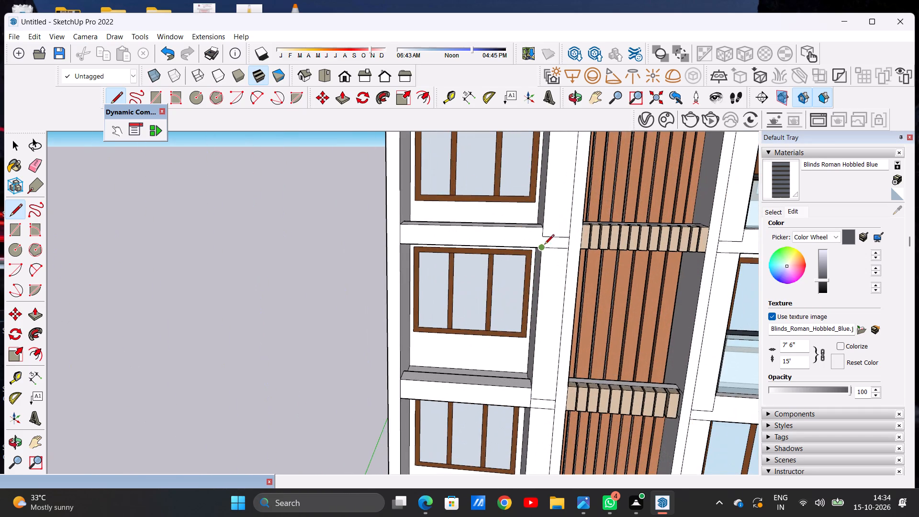
{"action": "scroll", "coordinate": [548, 240], "scroll_direction": "up", "scroll_amount": 13}
{"action": "left_click", "coordinate": [532, 219]}
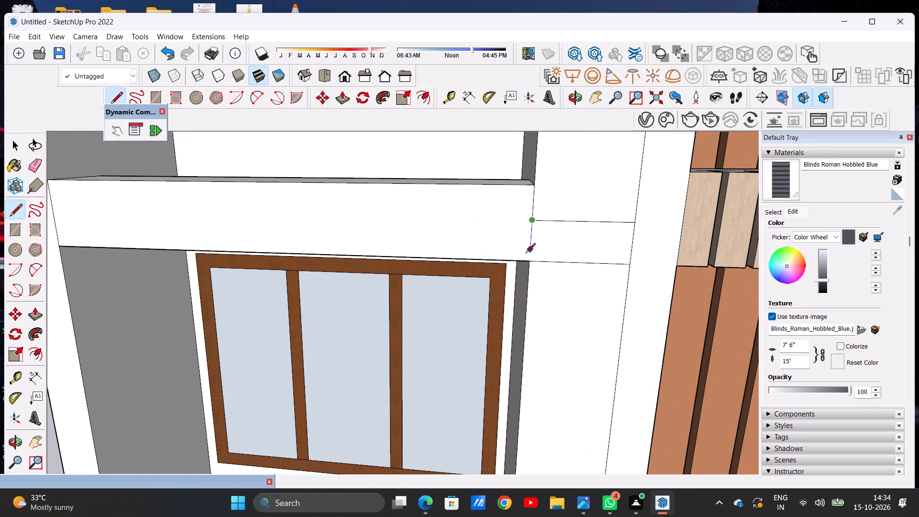
{"action": "left_click", "coordinate": [527, 265]}
Draw a short vertical line continuing the left pillar's outer edge across the beam beside the topmost light wood slat band.
{"action": "scroll", "coordinate": [216, 353], "scroll_direction": "down", "scroll_amount": 4}
{"action": "scroll", "coordinate": [170, 365], "scroll_direction": "down", "scroll_amount": 3}
{"action": "scroll", "coordinate": [214, 358], "scroll_direction": "down", "scroll_amount": 2}
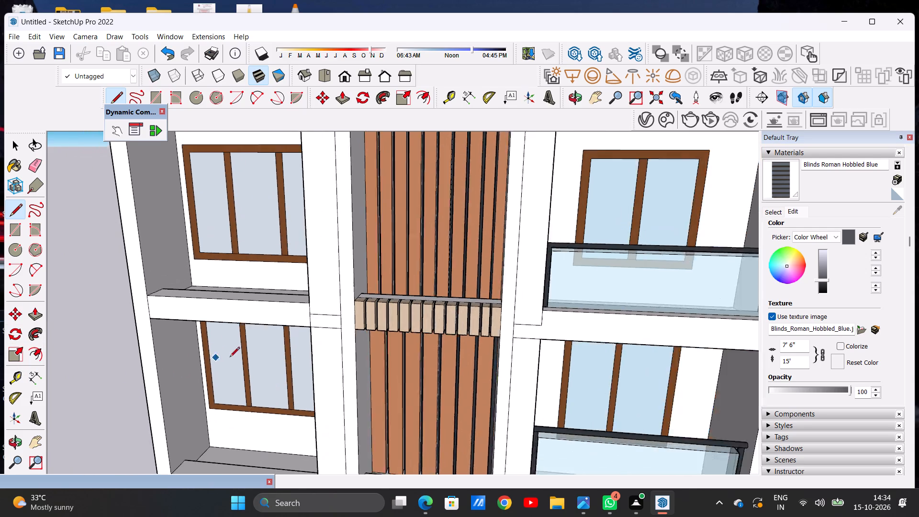
{"action": "scroll", "coordinate": [230, 358], "scroll_direction": "down", "scroll_amount": 12}
{"action": "scroll", "coordinate": [325, 294], "scroll_direction": "up", "scroll_amount": 16}
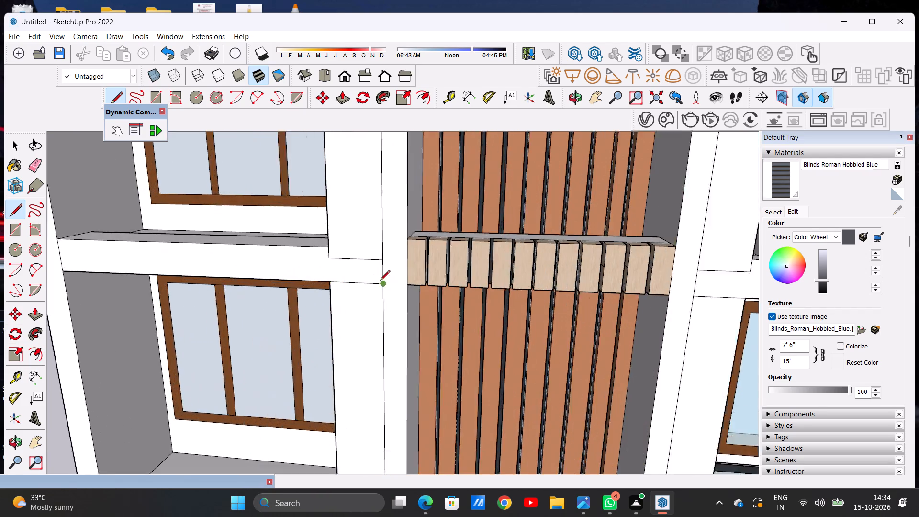
{"action": "scroll", "coordinate": [380, 281], "scroll_direction": "up", "scroll_amount": 3}
{"action": "scroll", "coordinate": [395, 305], "scroll_direction": "down", "scroll_amount": 13}
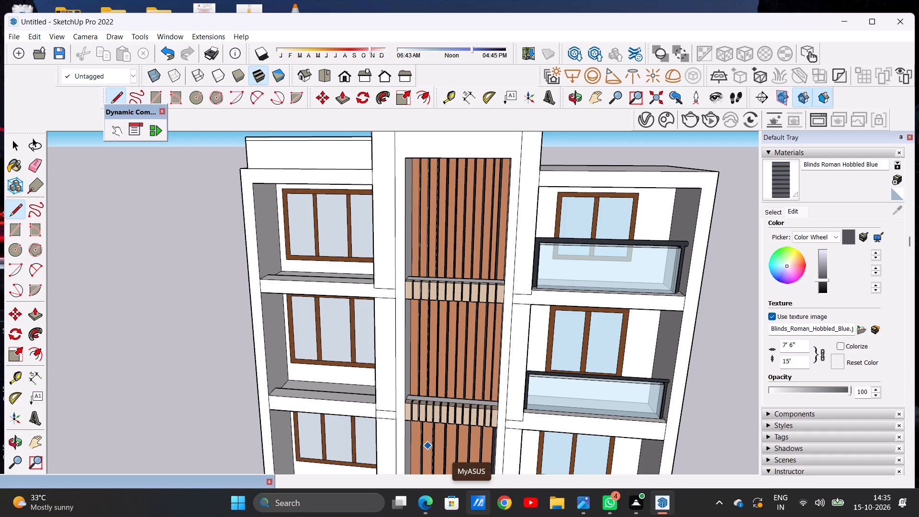
{"action": "scroll", "coordinate": [520, 353], "scroll_direction": "down", "scroll_amount": 8}
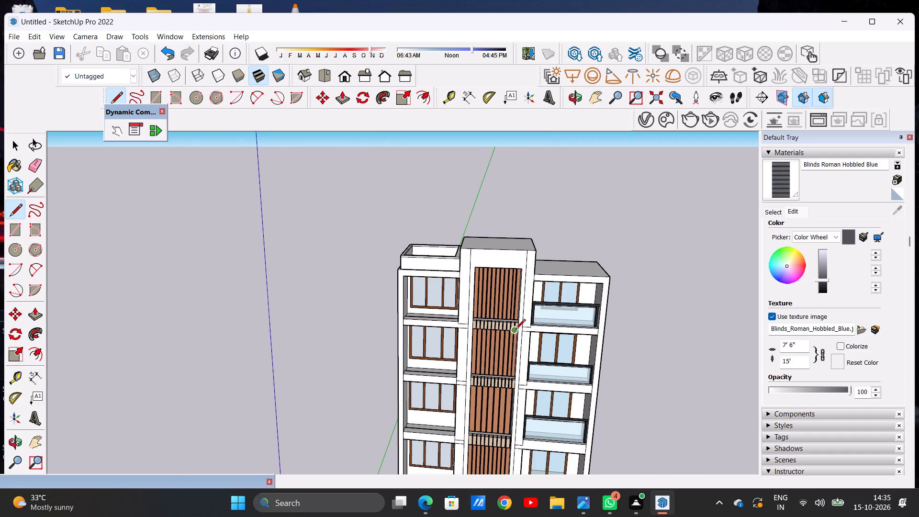
{"action": "scroll", "coordinate": [516, 330], "scroll_direction": "down", "scroll_amount": 4}
{"action": "scroll", "coordinate": [482, 340], "scroll_direction": "up", "scroll_amount": 2}
{"action": "scroll", "coordinate": [482, 340], "scroll_direction": "down", "scroll_amount": 1}
{"action": "scroll", "coordinate": [482, 340], "scroll_direction": "up", "scroll_amount": 20}
{"action": "scroll", "coordinate": [482, 340], "scroll_direction": "up", "scroll_amount": 2}
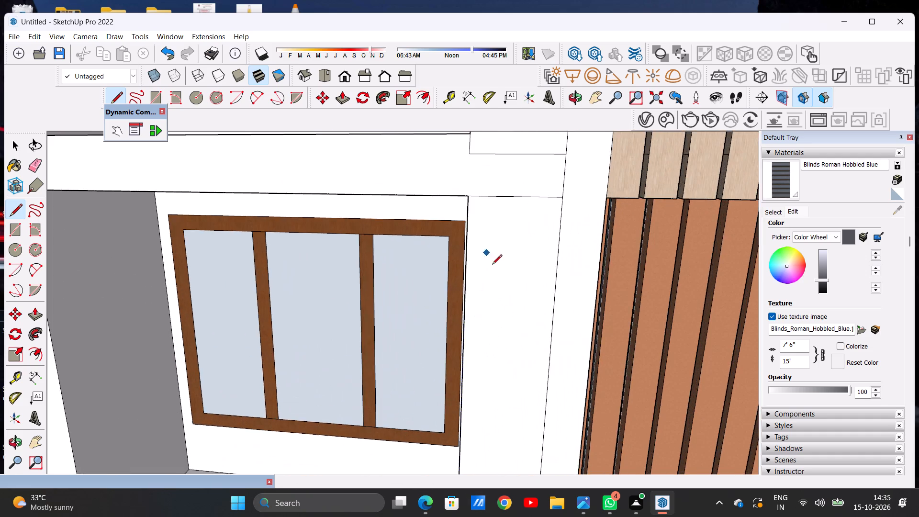
{"action": "scroll", "coordinate": [503, 321], "scroll_direction": "down", "scroll_amount": 7}
{"action": "scroll", "coordinate": [486, 225], "scroll_direction": "up", "scroll_amount": 11}
{"action": "left_click", "coordinate": [482, 251]}
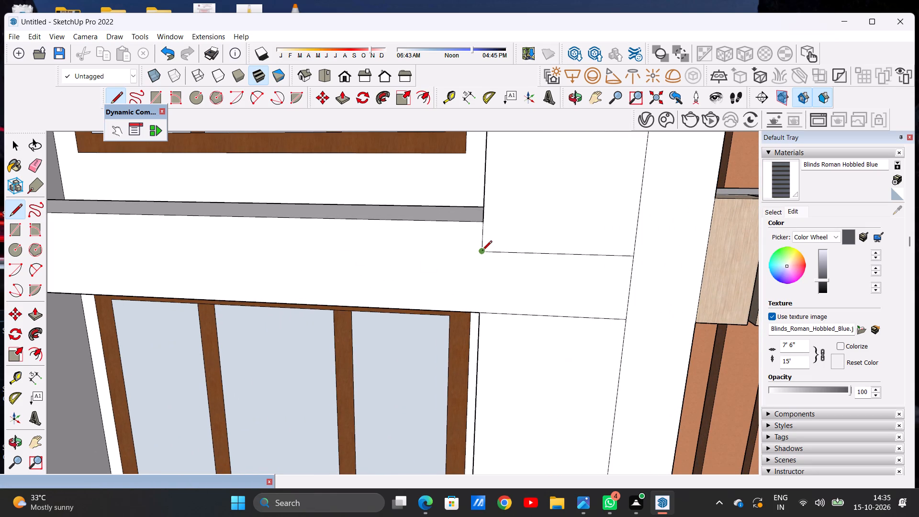
{"action": "left_click", "coordinate": [480, 313]}
{"action": "key", "text": "space"}
Erase the short horizontal edges on the left pillar's outer strip beside the topmost and fourth-lowest light wood slat bands.
{"action": "scroll", "coordinate": [593, 310], "scroll_direction": "down", "scroll_amount": 20}
{"action": "scroll", "coordinate": [593, 310], "scroll_direction": "down", "scroll_amount": 4}
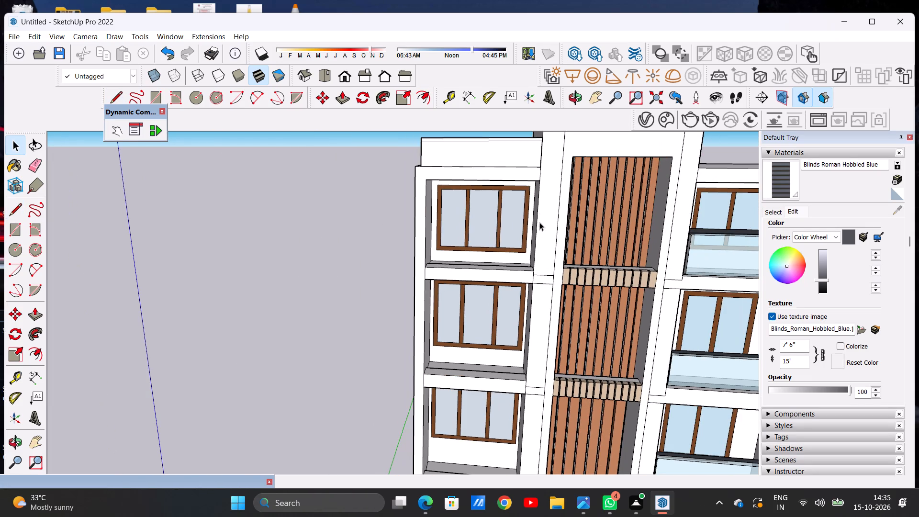
{"action": "scroll", "coordinate": [550, 249], "scroll_direction": "down", "scroll_amount": 6}
{"action": "scroll", "coordinate": [533, 332], "scroll_direction": "up", "scroll_amount": 9}
{"action": "key", "text": "e"}
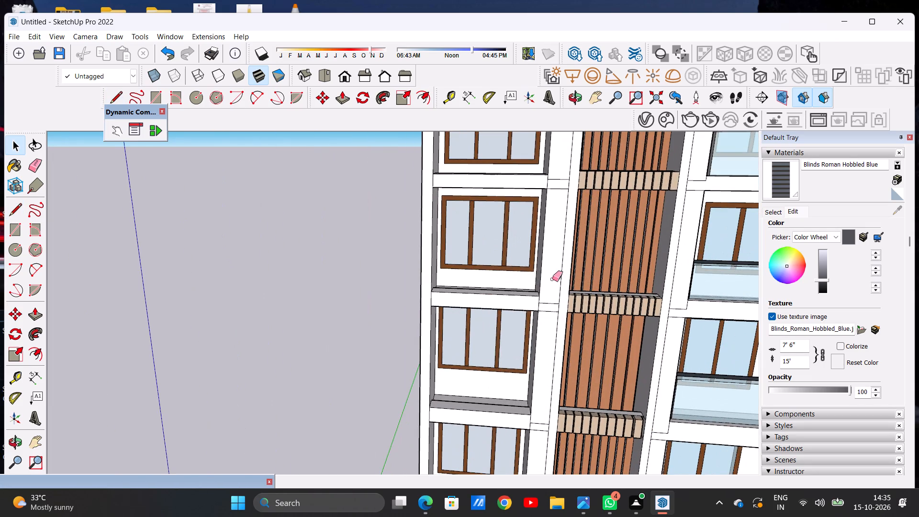
{"action": "scroll", "coordinate": [562, 177], "scroll_direction": "up", "scroll_amount": 6}
{"action": "left_click_drag", "start_coordinate": [560, 175], "coordinate": [554, 197]}
{"action": "scroll", "coordinate": [554, 197], "scroll_direction": "down", "scroll_amount": 6}
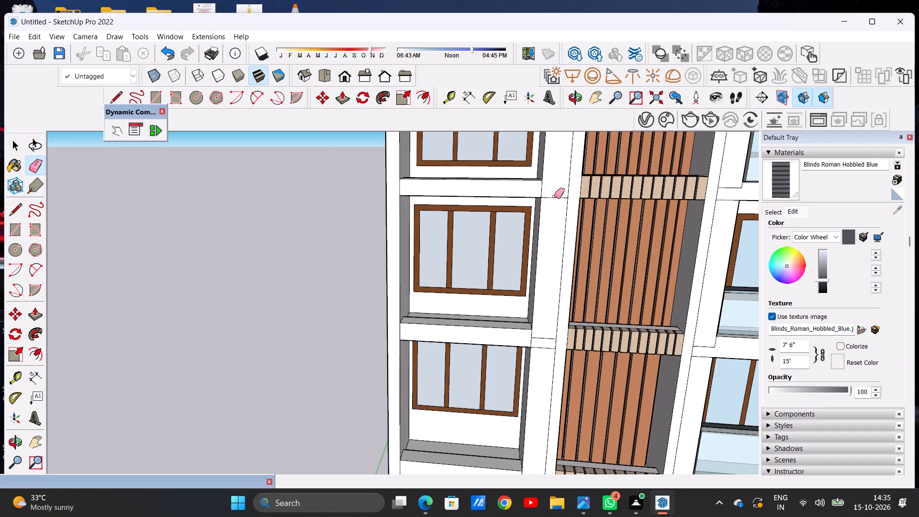
{"action": "left_click_drag", "start_coordinate": [557, 183], "coordinate": [553, 206]}
{"action": "left_click_drag", "start_coordinate": [547, 315], "coordinate": [549, 335]}
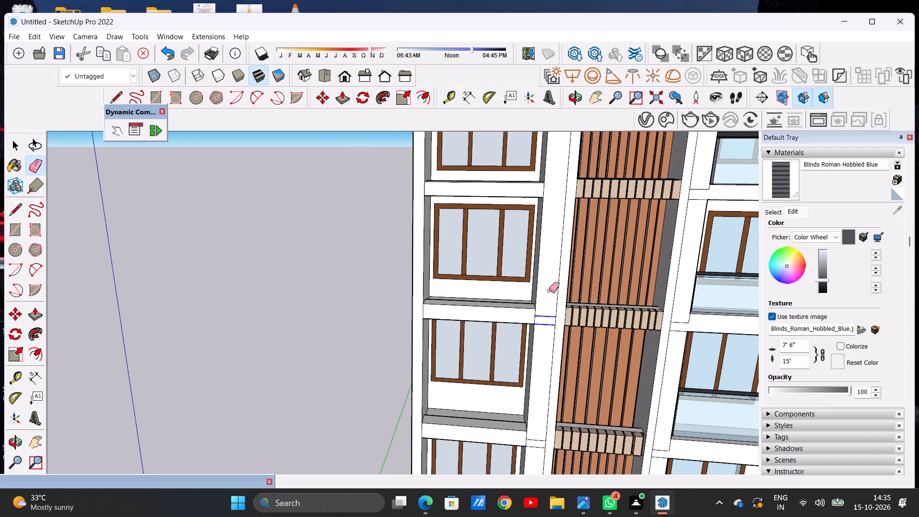
Erase the short horizontal edges on the left pillar's outer strip beside the third-lowest light wood slat band.
{"action": "scroll", "coordinate": [544, 281], "scroll_direction": "down", "scroll_amount": 8}
{"action": "scroll", "coordinate": [535, 389], "scroll_direction": "up", "scroll_amount": 2}
{"action": "scroll", "coordinate": [532, 385], "scroll_direction": "down", "scroll_amount": 1}
{"action": "scroll", "coordinate": [531, 384], "scroll_direction": "up", "scroll_amount": 16}
{"action": "left_click_drag", "start_coordinate": [555, 335], "coordinate": [552, 358]}
{"action": "left_click_drag", "start_coordinate": [551, 325], "coordinate": [550, 342]}
Erase the short horizontal edges on the left pillar's outer strip beside the second-lowest light wood slat band.
{"action": "scroll", "coordinate": [561, 332], "scroll_direction": "down", "scroll_amount": 3}
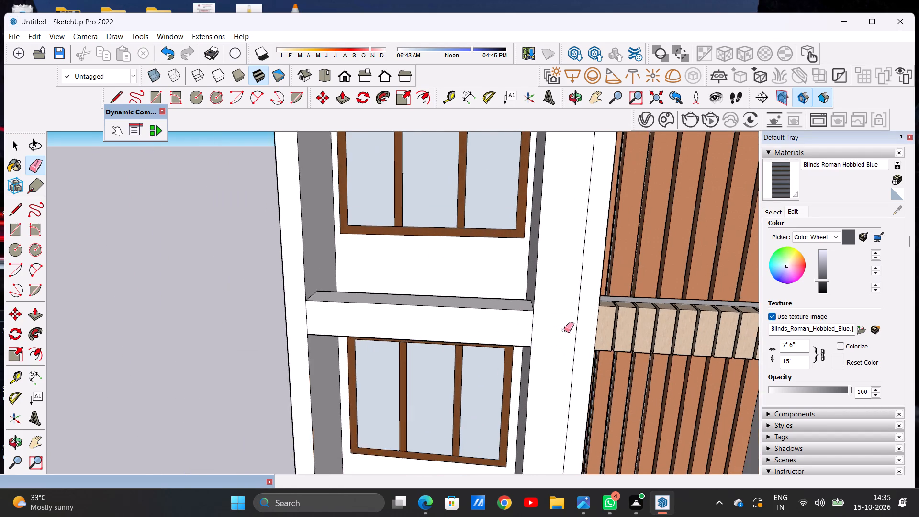
{"action": "scroll", "coordinate": [564, 330], "scroll_direction": "down", "scroll_amount": 18}
{"action": "scroll", "coordinate": [568, 432], "scroll_direction": "up", "scroll_amount": 3}
{"action": "scroll", "coordinate": [568, 432], "scroll_direction": "down", "scroll_amount": 1}
{"action": "scroll", "coordinate": [568, 432], "scroll_direction": "up", "scroll_amount": 12}
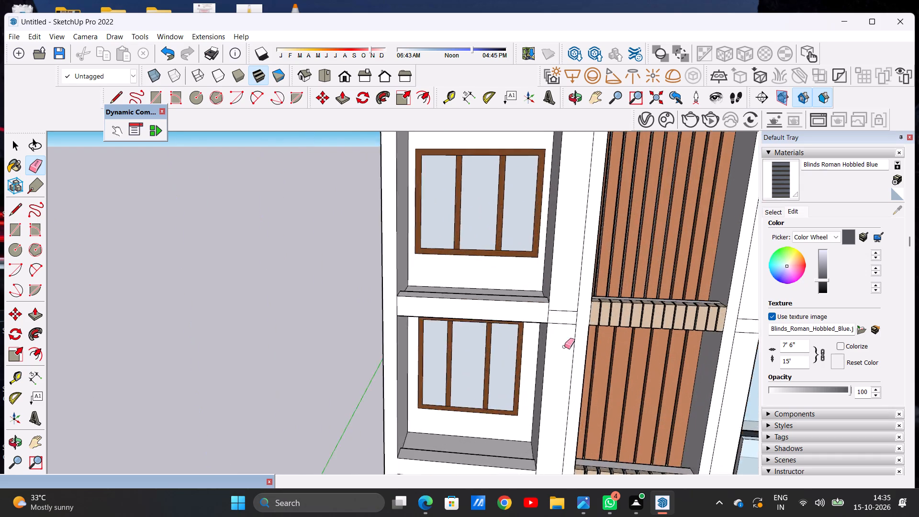
{"action": "scroll", "coordinate": [564, 347], "scroll_direction": "up", "scroll_amount": 3}
{"action": "left_click_drag", "start_coordinate": [568, 279], "coordinate": [562, 318]}
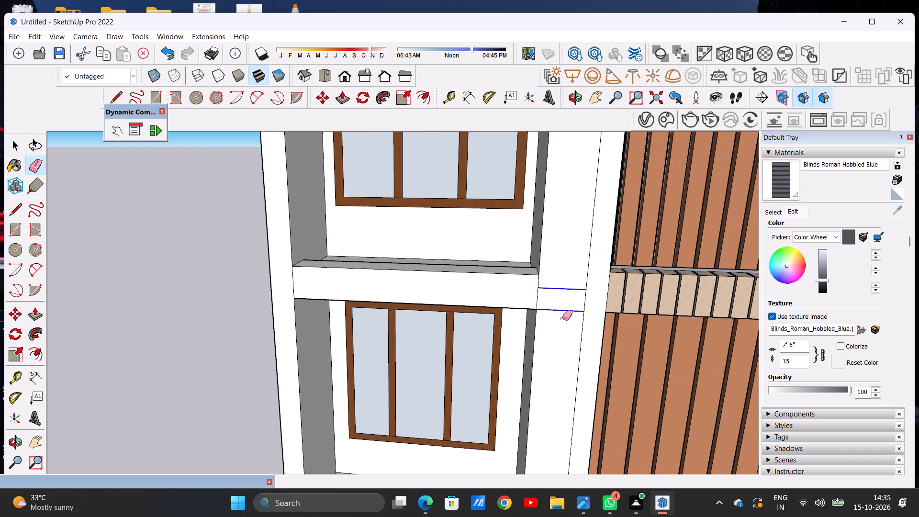
Erase the short horizontal edge on the left pillar's outer strip beside the lowest light wood slat band.
{"action": "scroll", "coordinate": [579, 289], "scroll_direction": "down", "scroll_amount": 13}
{"action": "scroll", "coordinate": [556, 411], "scroll_direction": "up", "scroll_amount": 15}
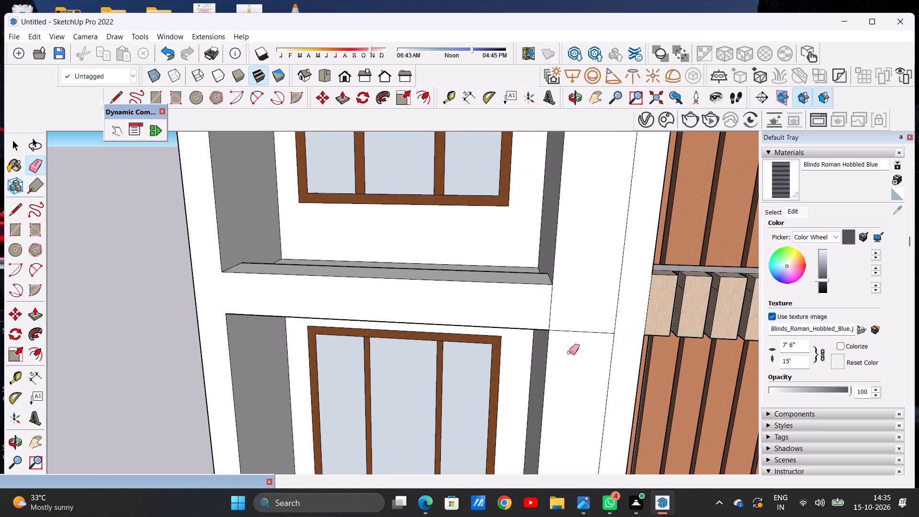
{"action": "left_click_drag", "start_coordinate": [567, 320], "coordinate": [567, 335]}
{"action": "scroll", "coordinate": [585, 294], "scroll_direction": "down", "scroll_amount": 17}
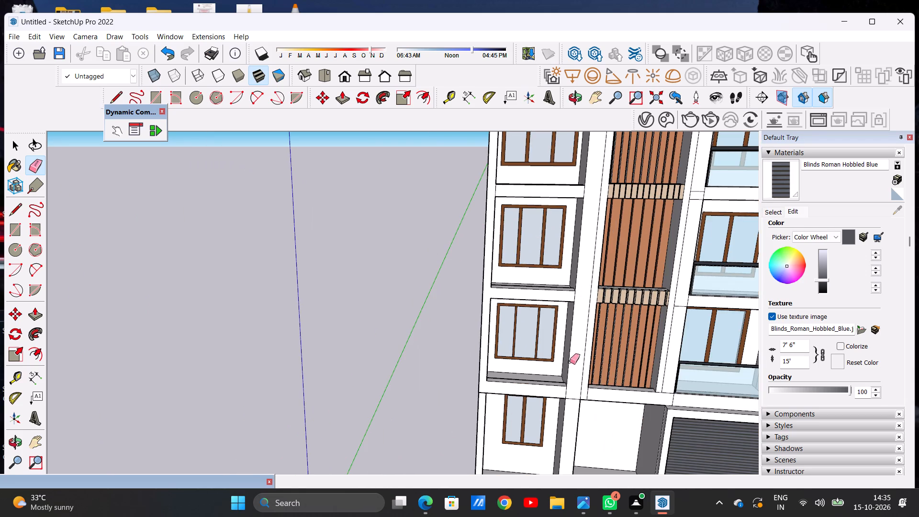
{"action": "scroll", "coordinate": [581, 375], "scroll_direction": "down", "scroll_amount": 11}
{"action": "scroll", "coordinate": [585, 196], "scroll_direction": "up", "scroll_amount": 6}
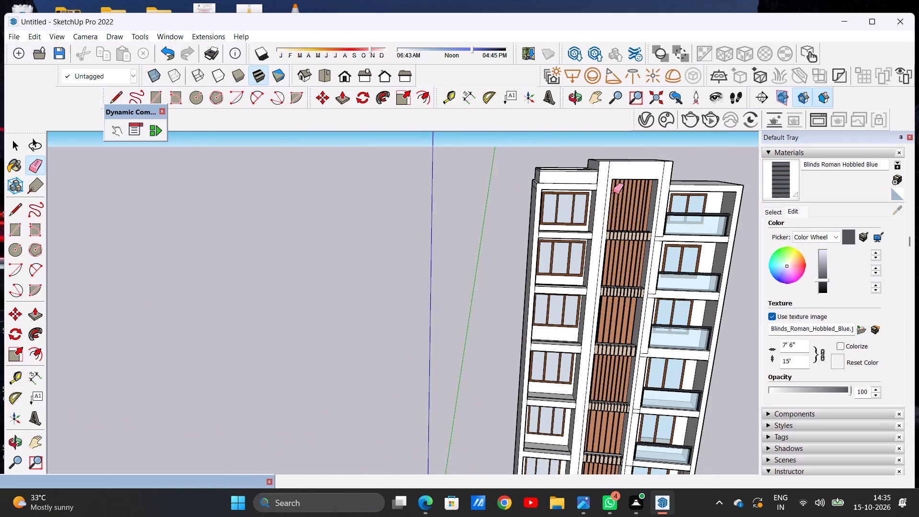
Draw a short vertical line closing the gap in the right pillar's outer edge beside an upper light wood slat band.
{"action": "key", "text": "space"}
{"action": "scroll", "coordinate": [655, 321], "scroll_direction": "up", "scroll_amount": 7}
{"action": "middle_click_drag", "start_coordinate": [641, 311], "coordinate": [617, 273]}
{"action": "scroll", "coordinate": [615, 272], "scroll_direction": "down", "scroll_amount": 9}
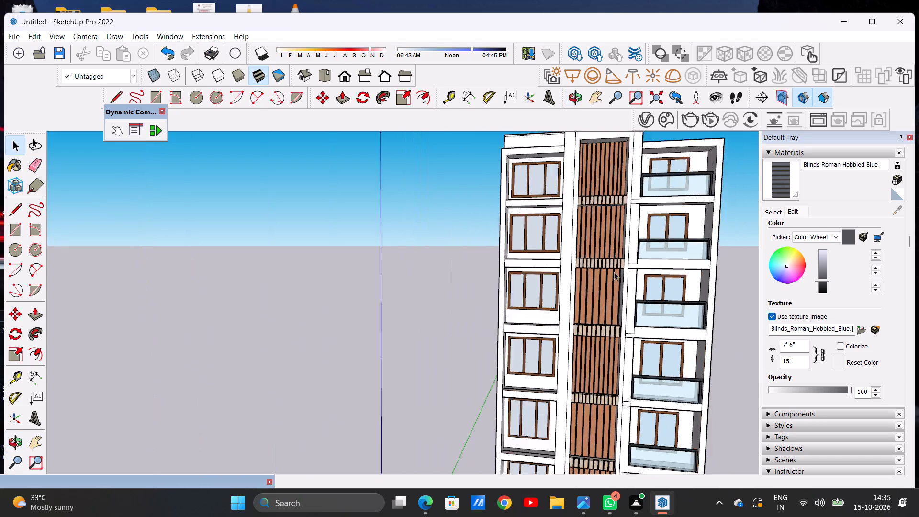
{"action": "scroll", "coordinate": [614, 272], "scroll_direction": "down", "scroll_amount": 2}
{"action": "scroll", "coordinate": [635, 214], "scroll_direction": "up", "scroll_amount": 15}
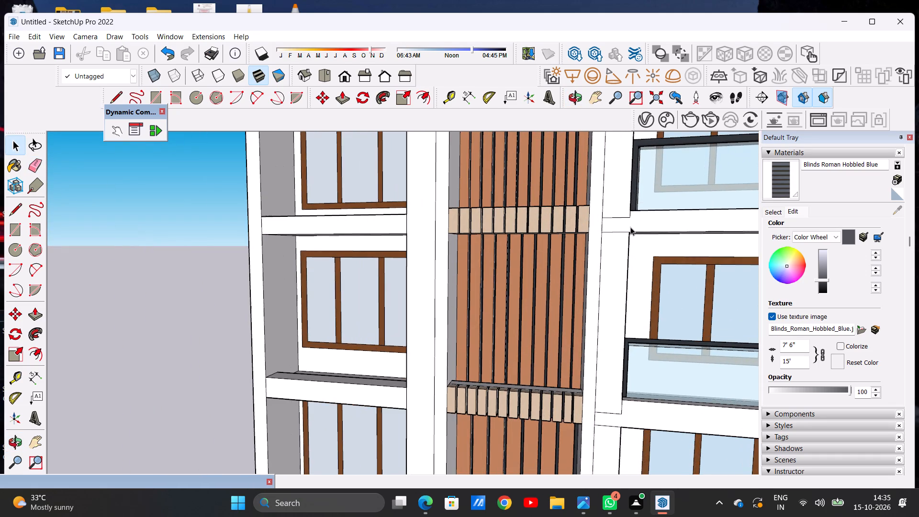
{"action": "key", "text": "l"}
{"action": "scroll", "coordinate": [632, 215], "scroll_direction": "up", "scroll_amount": 11}
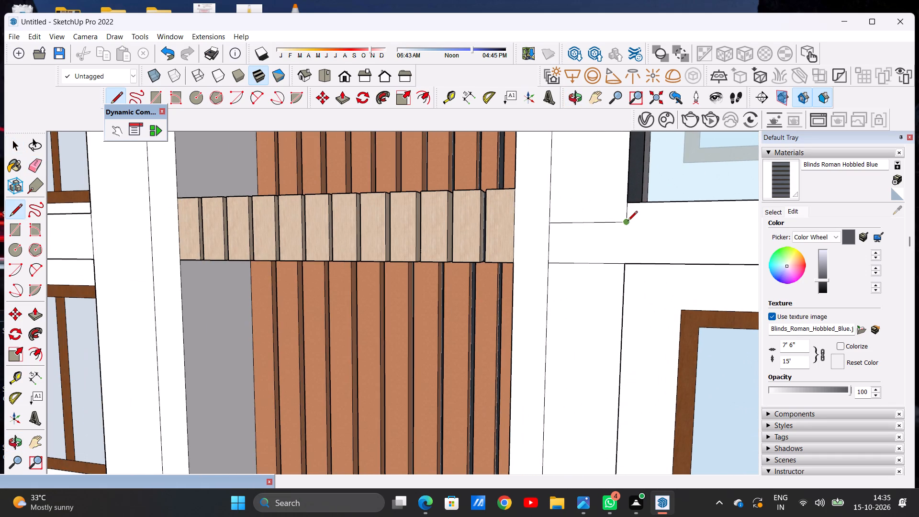
{"action": "left_click", "coordinate": [628, 222]}
{"action": "left_click", "coordinate": [625, 260]}
Close the gap in the right pillar's outer edge at the next slat band down with a short vertical line.
{"action": "scroll", "coordinate": [626, 258], "scroll_direction": "down", "scroll_amount": 18}
{"action": "scroll", "coordinate": [629, 417], "scroll_direction": "up", "scroll_amount": 12}
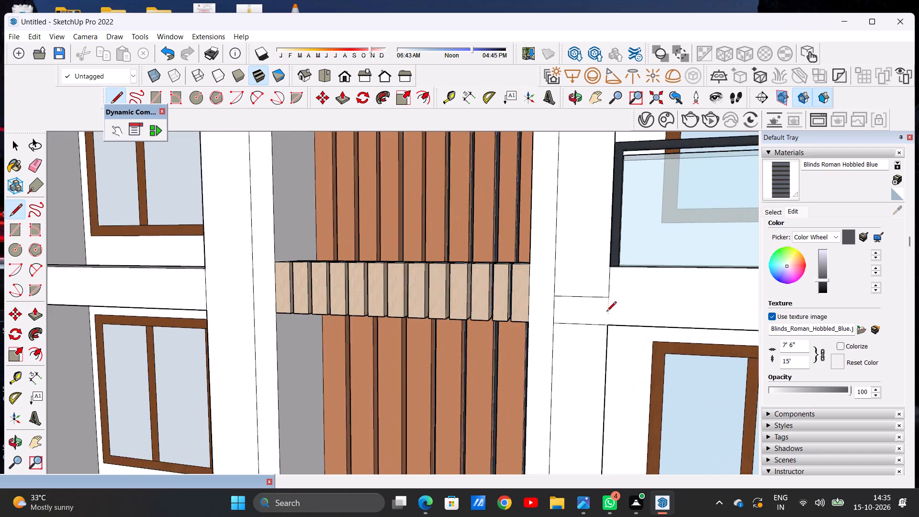
{"action": "scroll", "coordinate": [606, 312], "scroll_direction": "up", "scroll_amount": 4}
{"action": "left_click", "coordinate": [609, 292]}
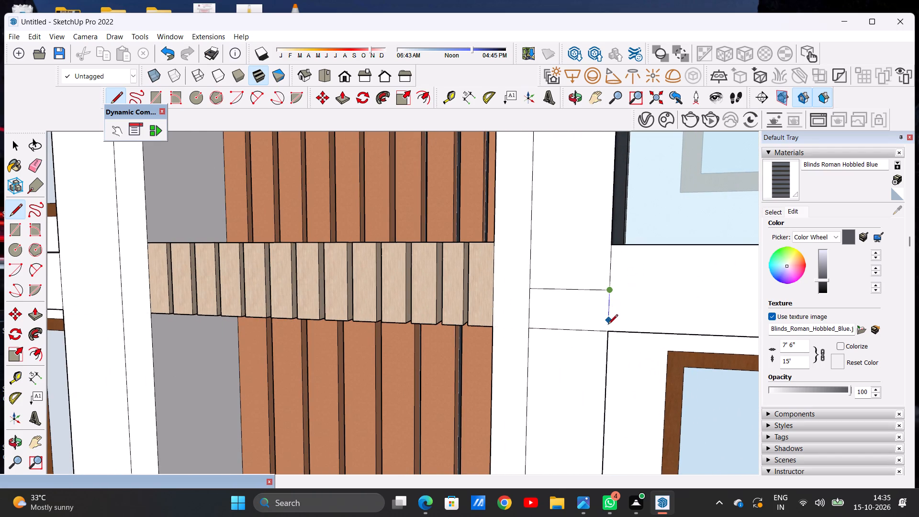
{"action": "left_click", "coordinate": [608, 328]}
Draw a third short vertical line closing the right pillar's outer edge at the following slat band down.
{"action": "scroll", "coordinate": [608, 278], "scroll_direction": "down", "scroll_amount": 18}
{"action": "scroll", "coordinate": [600, 350], "scroll_direction": "down", "scroll_amount": 4}
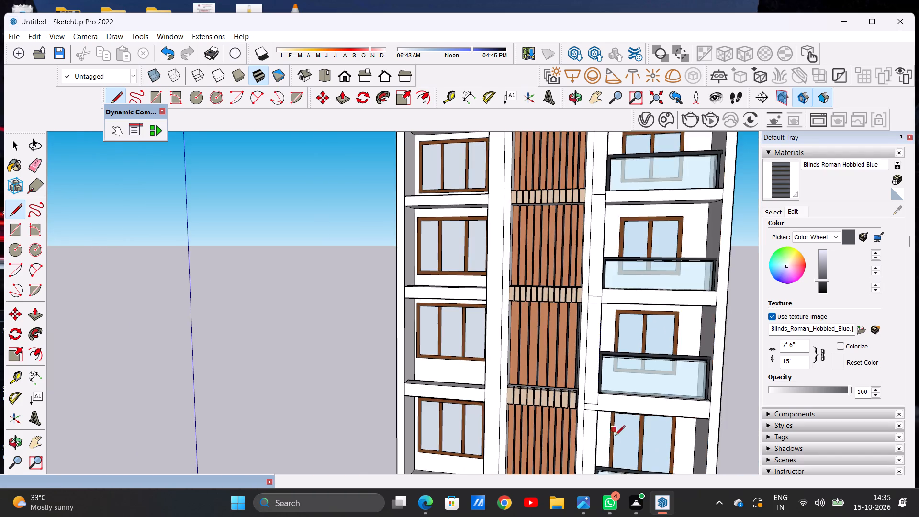
{"action": "scroll", "coordinate": [613, 437], "scroll_direction": "up", "scroll_amount": 19}
{"action": "left_click", "coordinate": [604, 336]}
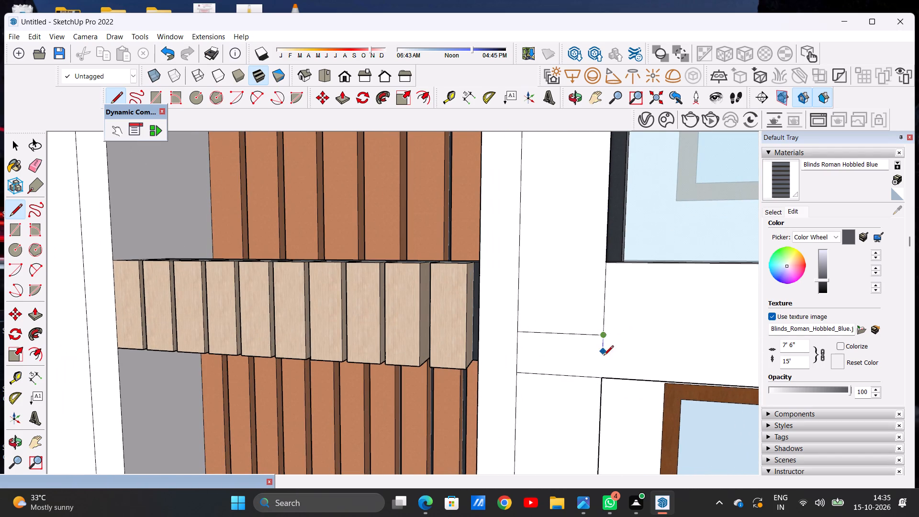
{"action": "left_click", "coordinate": [600, 380]}
{"action": "scroll", "coordinate": [600, 312], "scroll_direction": "down", "scroll_amount": 20}
{"action": "scroll", "coordinate": [600, 312], "scroll_direction": "down", "scroll_amount": 2}
{"action": "scroll", "coordinate": [597, 440], "scroll_direction": "up", "scroll_amount": 3}
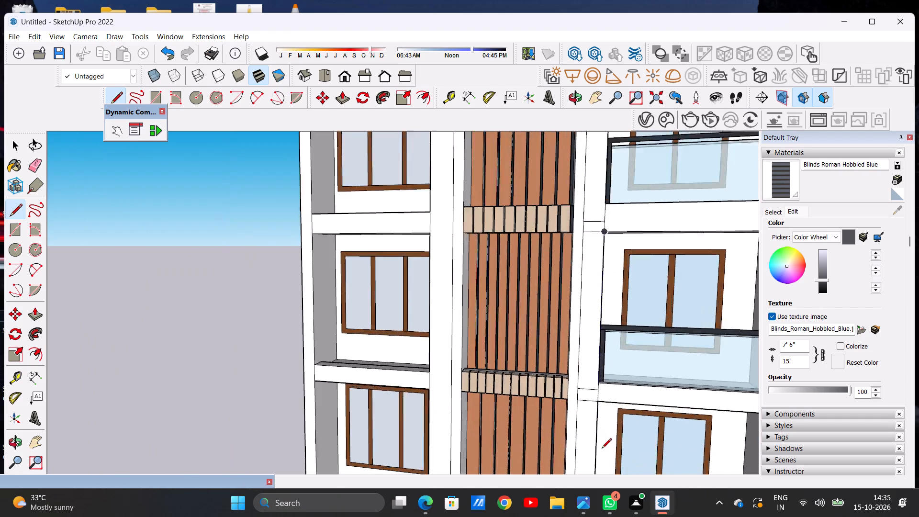
{"action": "scroll", "coordinate": [602, 449], "scroll_direction": "up", "scroll_amount": 13}
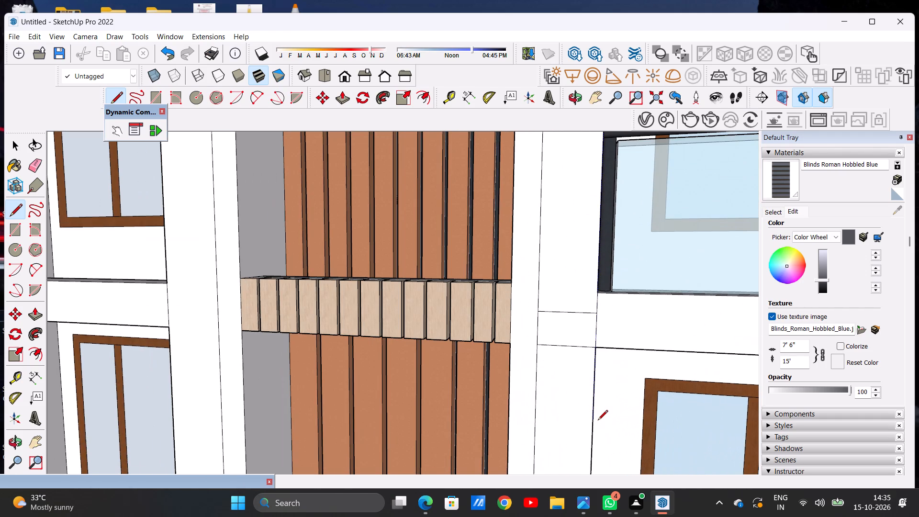
Erase the two short horizontal edges on the right pillar's outer strip beside the slat band below the last closed gap.
{"action": "key", "text": "space"}
{"action": "scroll", "coordinate": [602, 372], "scroll_direction": "down", "scroll_amount": 4}
{"action": "middle_click_drag", "start_coordinate": [597, 369], "coordinate": [636, 365]}
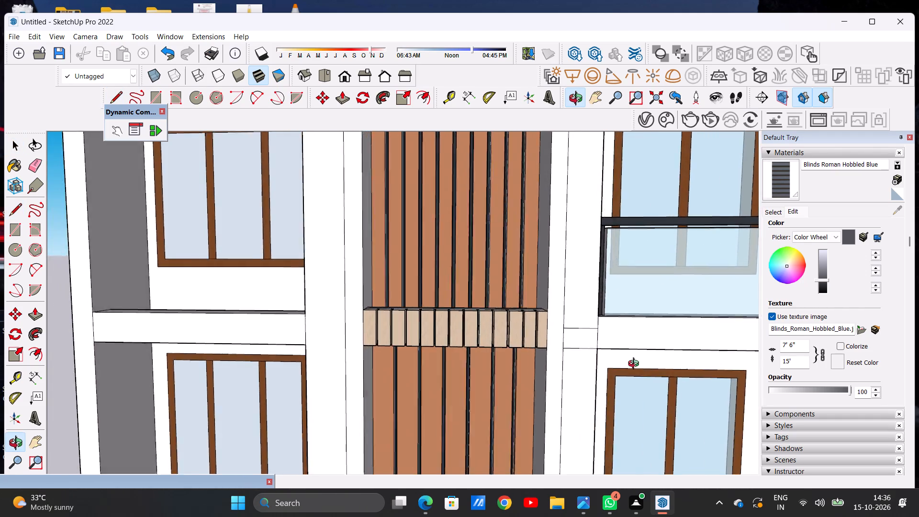
{"action": "middle_click_drag", "start_coordinate": [636, 365], "coordinate": [610, 361]}
{"action": "key", "text": "e"}
{"action": "left_click_drag", "start_coordinate": [585, 325], "coordinate": [583, 358]}
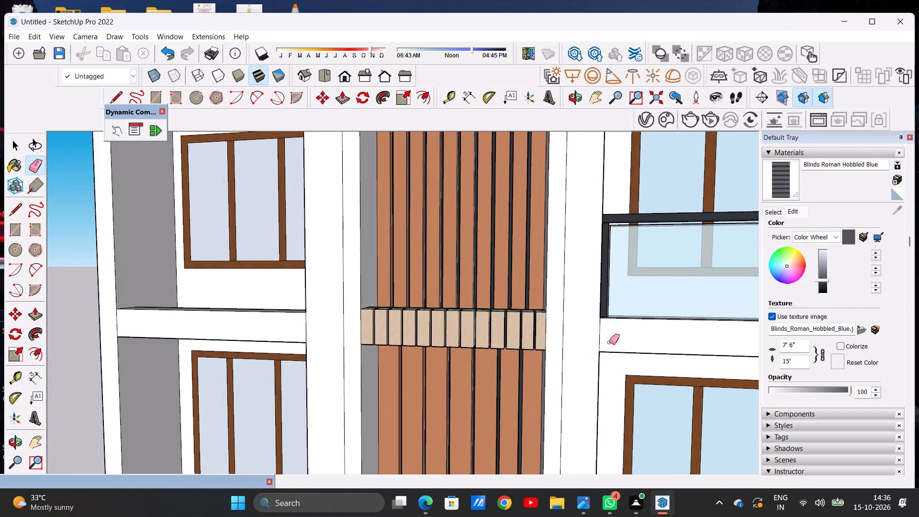
Erase the two short horizontal edges on the right pillar's outer strip beside the slat band one floor above the cleaned one.
{"action": "scroll", "coordinate": [609, 342], "scroll_direction": "down", "scroll_amount": 20}
{"action": "scroll", "coordinate": [609, 342], "scroll_direction": "down", "scroll_amount": 1}
{"action": "scroll", "coordinate": [620, 361], "scroll_direction": "up", "scroll_amount": 13}
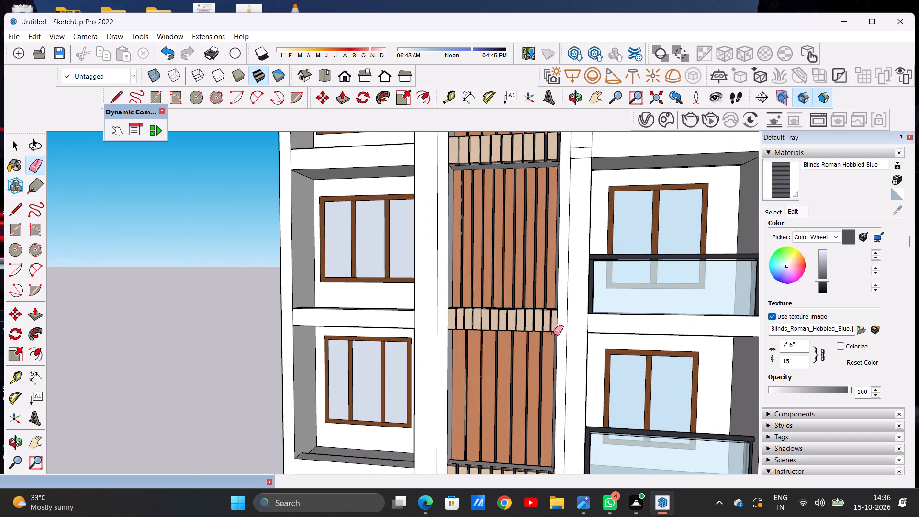
{"action": "middle_click_drag", "start_coordinate": [529, 327], "coordinate": [538, 349]}
{"action": "middle_click_drag", "start_coordinate": [539, 349], "coordinate": [262, 331]}
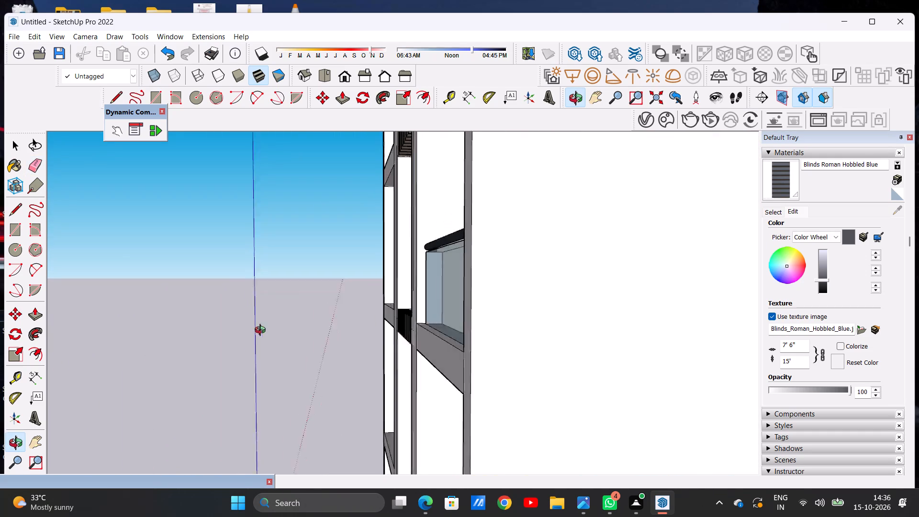
{"action": "middle_click_drag", "start_coordinate": [262, 331], "coordinate": [276, 341]}
{"action": "scroll", "coordinate": [431, 368], "scroll_direction": "up", "scroll_amount": 19}
{"action": "scroll", "coordinate": [426, 338], "scroll_direction": "down", "scroll_amount": 12}
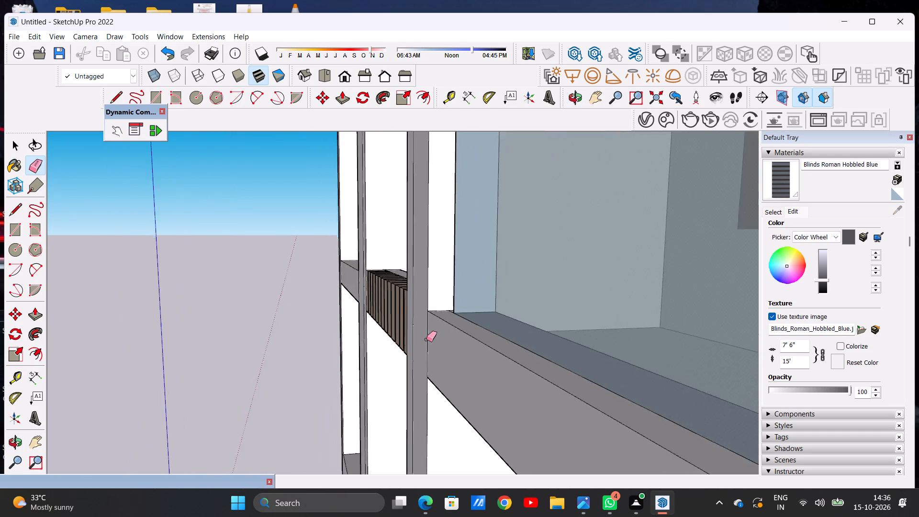
{"action": "scroll", "coordinate": [426, 339], "scroll_direction": "down", "scroll_amount": 11}
{"action": "middle_click_drag", "start_coordinate": [407, 355], "coordinate": [572, 334]}
{"action": "scroll", "coordinate": [435, 59], "scroll_direction": "down", "scroll_amount": 1}
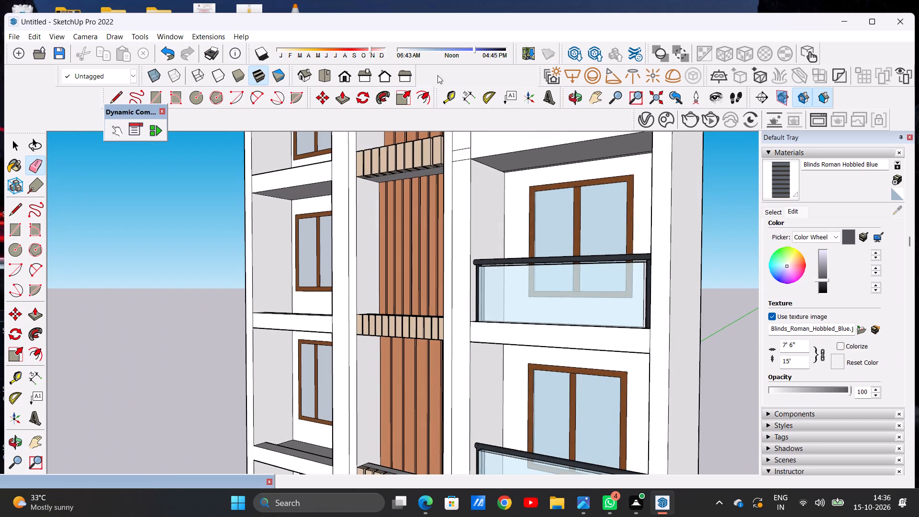
{"action": "scroll", "coordinate": [437, 75], "scroll_direction": "down", "scroll_amount": 4}
{"action": "scroll", "coordinate": [474, 172], "scroll_direction": "up", "scroll_amount": 10}
{"action": "left_click_drag", "start_coordinate": [459, 154], "coordinate": [453, 179]}
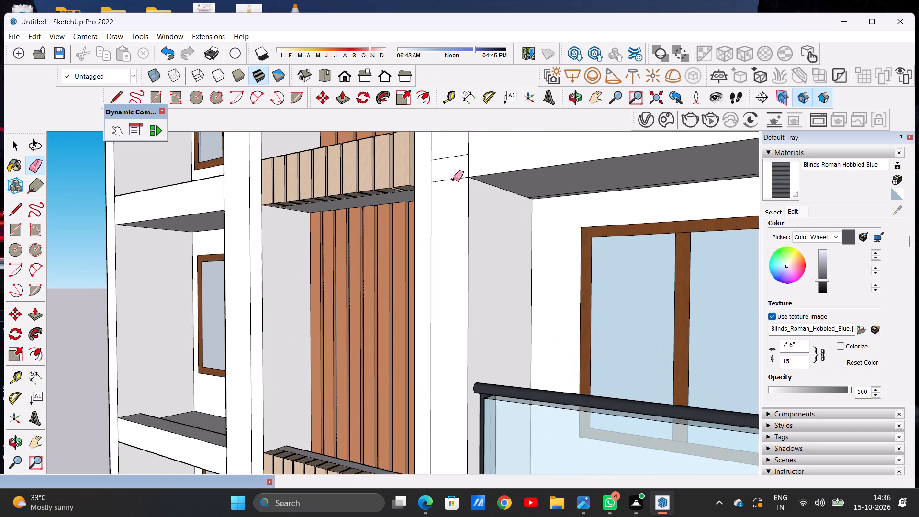
{"action": "left_click_drag", "start_coordinate": [453, 179], "coordinate": [453, 181]}
Erase the short horizontal edges on the right pillar's outer strip beside two more upper light wood slat bands.
{"action": "scroll", "coordinate": [591, 208], "scroll_direction": "down", "scroll_amount": 20}
{"action": "scroll", "coordinate": [535, 161], "scroll_direction": "up", "scroll_amount": 19}
{"action": "left_click_drag", "start_coordinate": [537, 209], "coordinate": [533, 253]}
{"action": "scroll", "coordinate": [552, 264], "scroll_direction": "down", "scroll_amount": 6}
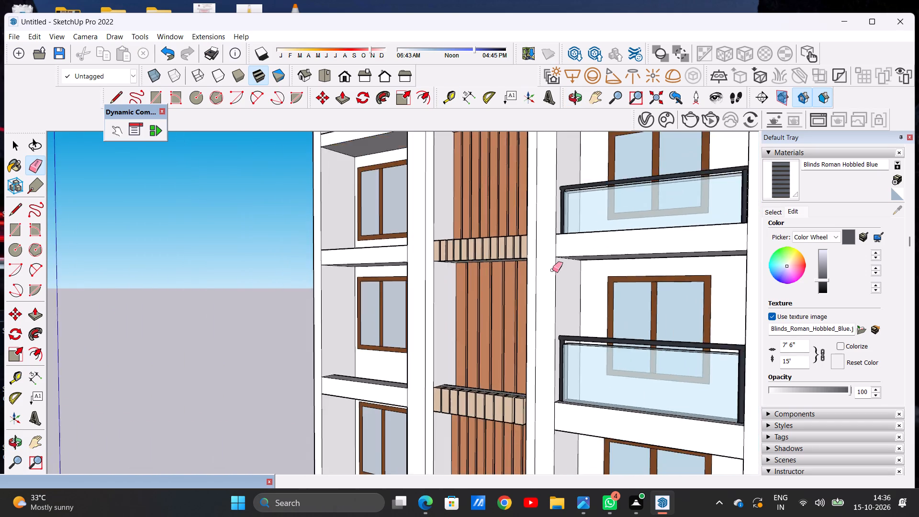
{"action": "scroll", "coordinate": [552, 270], "scroll_direction": "down", "scroll_amount": 12}
{"action": "scroll", "coordinate": [553, 186], "scroll_direction": "up", "scroll_amount": 15}
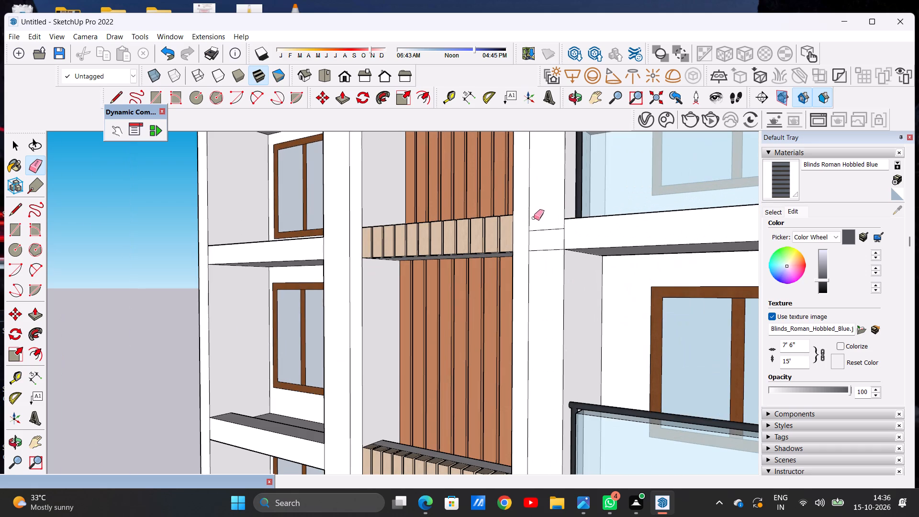
{"action": "left_click_drag", "start_coordinate": [535, 227], "coordinate": [538, 261]}
Erase the short horizontal edges on the right pillar's outer strip beside the lowest light wood slat band.
{"action": "scroll", "coordinate": [536, 185], "scroll_direction": "down", "scroll_amount": 19}
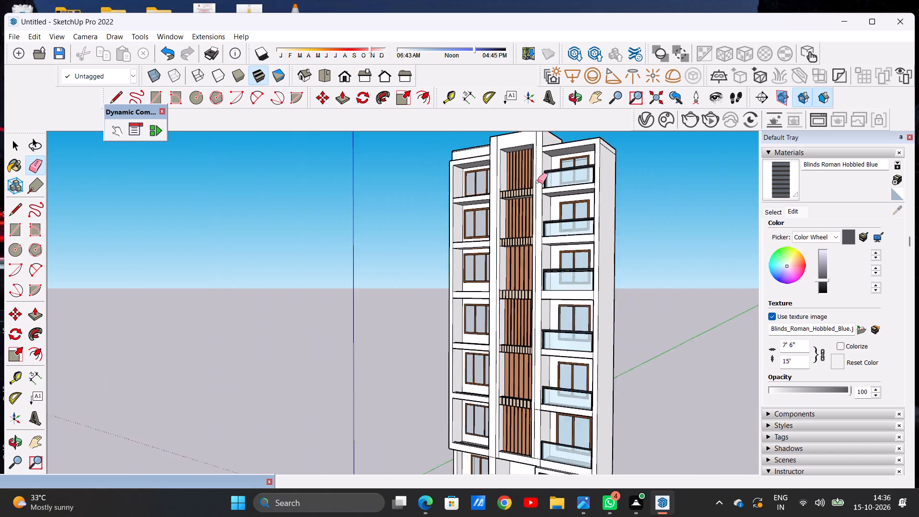
{"action": "scroll", "coordinate": [538, 181], "scroll_direction": "down", "scroll_amount": 3}
{"action": "scroll", "coordinate": [538, 372], "scroll_direction": "up", "scroll_amount": 14}
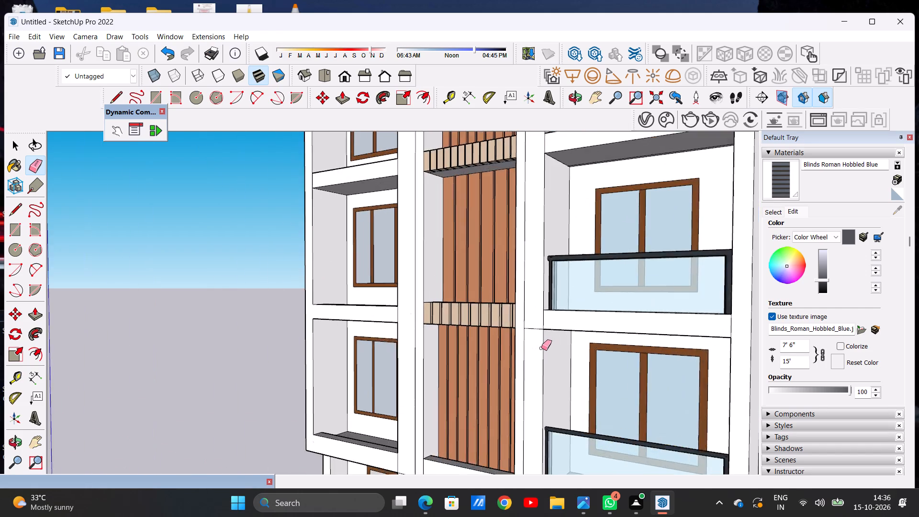
{"action": "scroll", "coordinate": [541, 348], "scroll_direction": "up", "scroll_amount": 6}
{"action": "left_click_drag", "start_coordinate": [534, 311], "coordinate": [532, 325]}
Erase the horizontal edge at the right pillar's foot where its outer strip meets the beam above the ground floor.
{"action": "scroll", "coordinate": [562, 292], "scroll_direction": "down", "scroll_amount": 12}
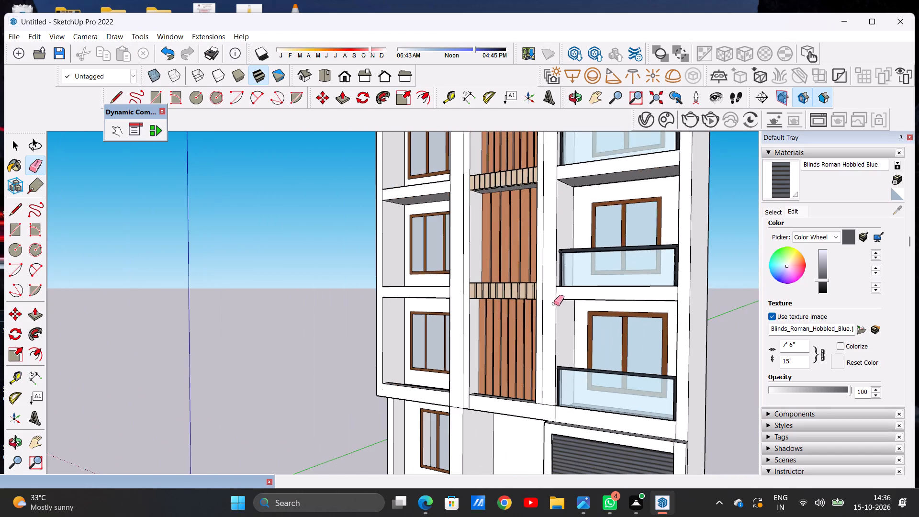
{"action": "scroll", "coordinate": [549, 310], "scroll_direction": "down", "scroll_amount": 4}
{"action": "scroll", "coordinate": [546, 374], "scroll_direction": "up", "scroll_amount": 18}
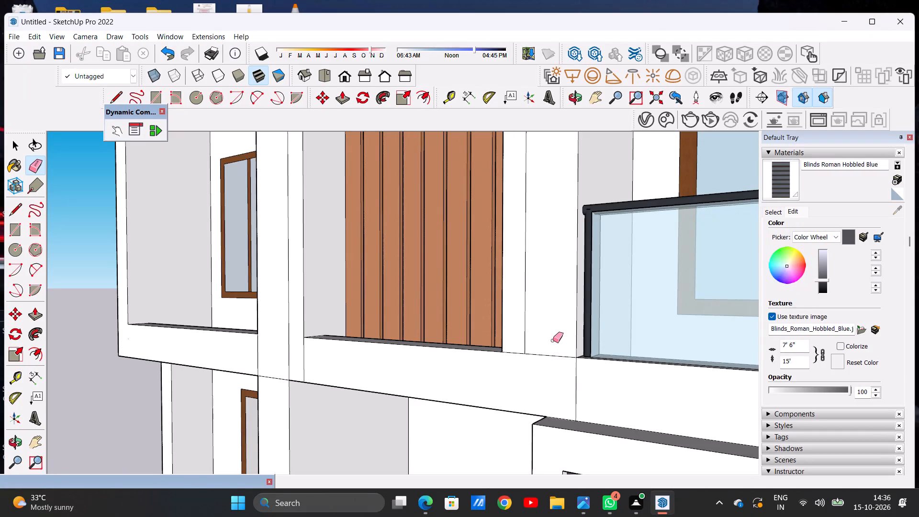
{"action": "left_click_drag", "start_coordinate": [551, 341], "coordinate": [541, 359]}
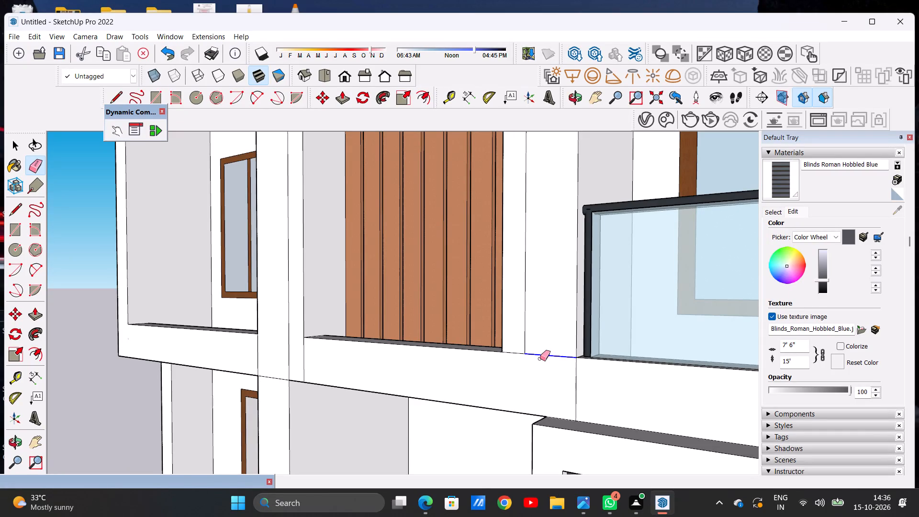
{"action": "key", "text": "space"}
Erase the short vertical edge crossing the beam above the ground floor, in line with the left pillar's inner side.
{"action": "scroll", "coordinate": [552, 311], "scroll_direction": "down", "scroll_amount": 3}
{"action": "scroll", "coordinate": [552, 311], "scroll_direction": "up", "scroll_amount": 1}
{"action": "scroll", "coordinate": [552, 311], "scroll_direction": "down", "scroll_amount": 16}
{"action": "middle_click_drag", "start_coordinate": [471, 344], "coordinate": [574, 349]}
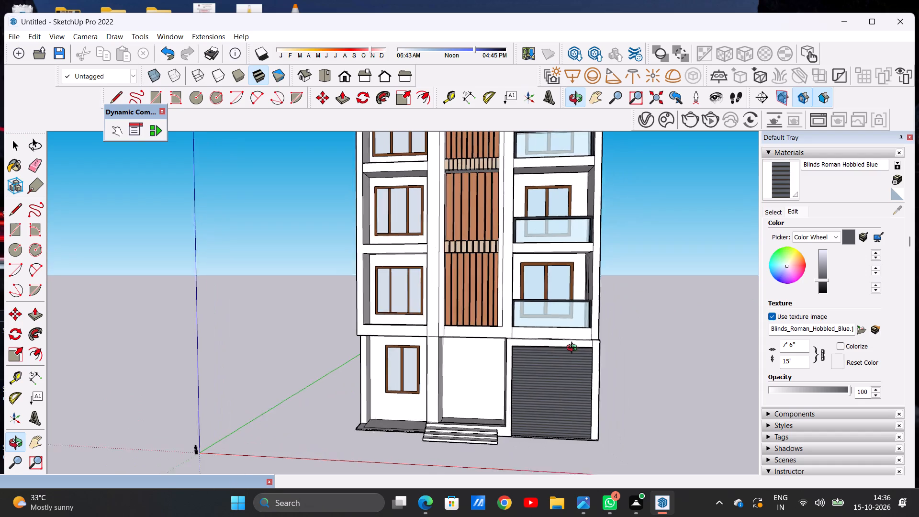
{"action": "middle_click_drag", "start_coordinate": [574, 349], "coordinate": [586, 345]}
{"action": "scroll", "coordinate": [488, 335], "scroll_direction": "up", "scroll_amount": 7}
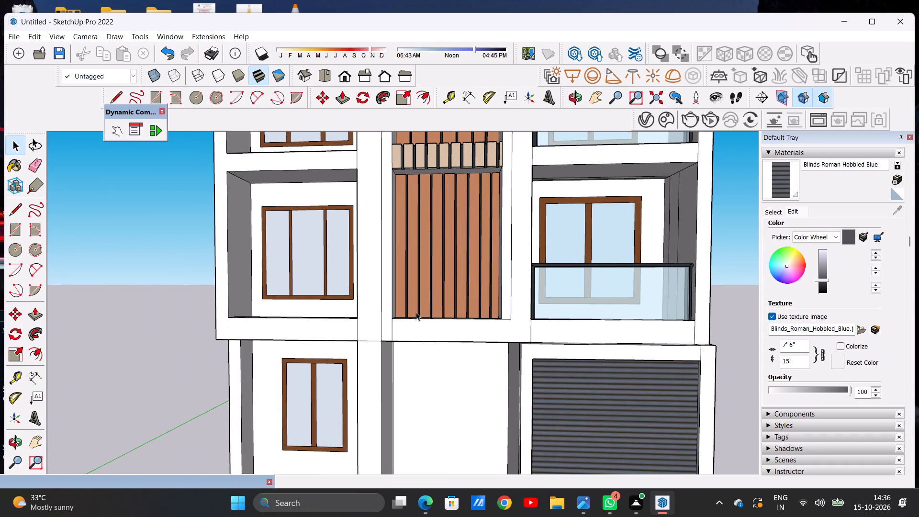
{"action": "scroll", "coordinate": [391, 328], "scroll_direction": "up", "scroll_amount": 7}
{"action": "key", "text": "l"}
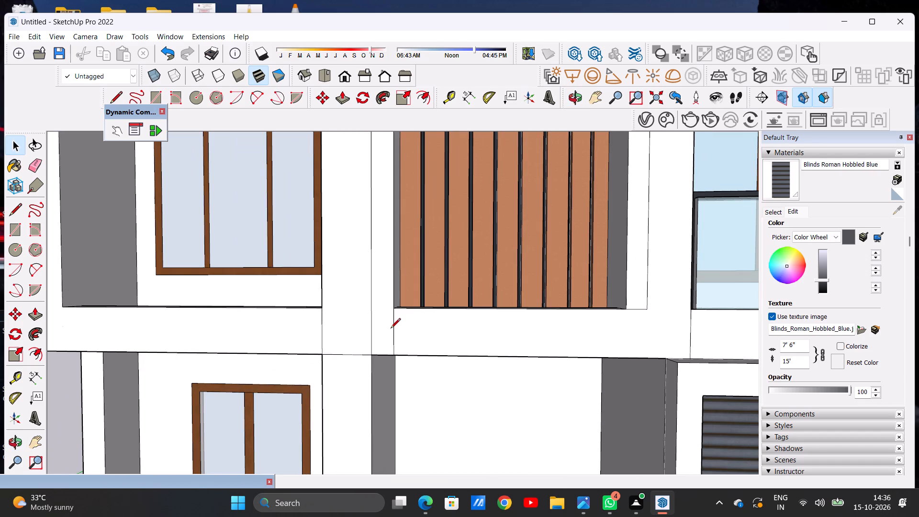
{"action": "key", "text": "space"}
{"action": "type", "text": "e"}
{"action": "scroll", "coordinate": [394, 321], "scroll_direction": "up", "scroll_amount": 3}
{"action": "left_click_drag", "start_coordinate": [392, 322], "coordinate": [404, 326]}
{"action": "left_click_drag", "start_coordinate": [389, 343], "coordinate": [417, 352]}
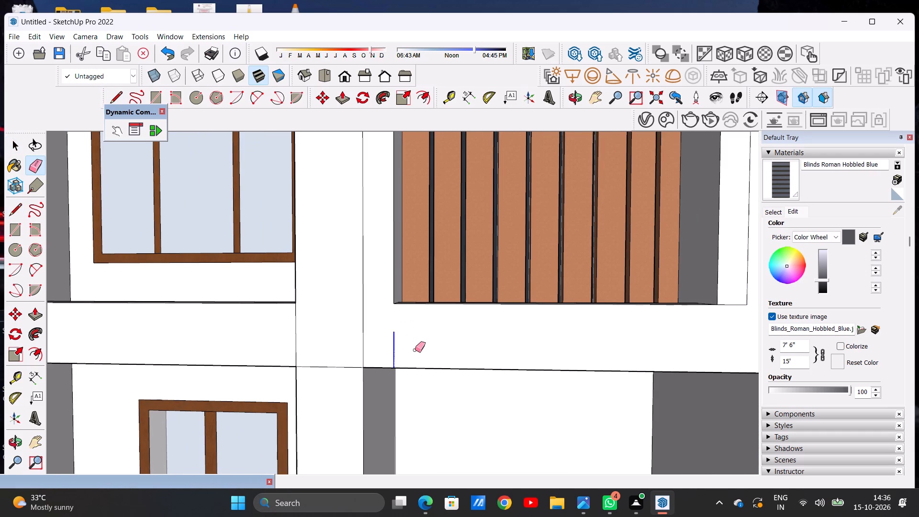
{"action": "key", "text": "space"}
Examine the front facade from the ground-floor beam up to the roof for leftover edges on the pillars and beams.
{"action": "scroll", "coordinate": [418, 331], "scroll_direction": "down", "scroll_amount": 11}
{"action": "scroll", "coordinate": [532, 270], "scroll_direction": "down", "scroll_amount": 3}
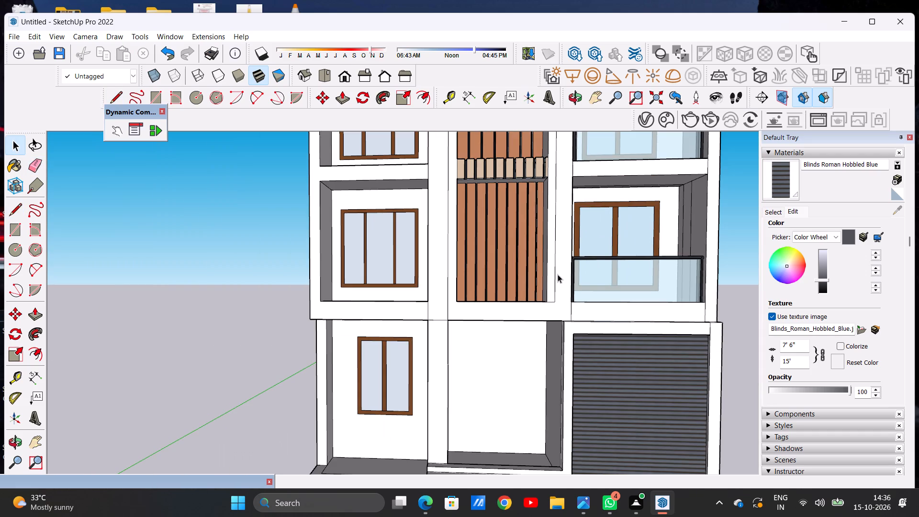
{"action": "scroll", "coordinate": [565, 326], "scroll_direction": "up", "scroll_amount": 1}
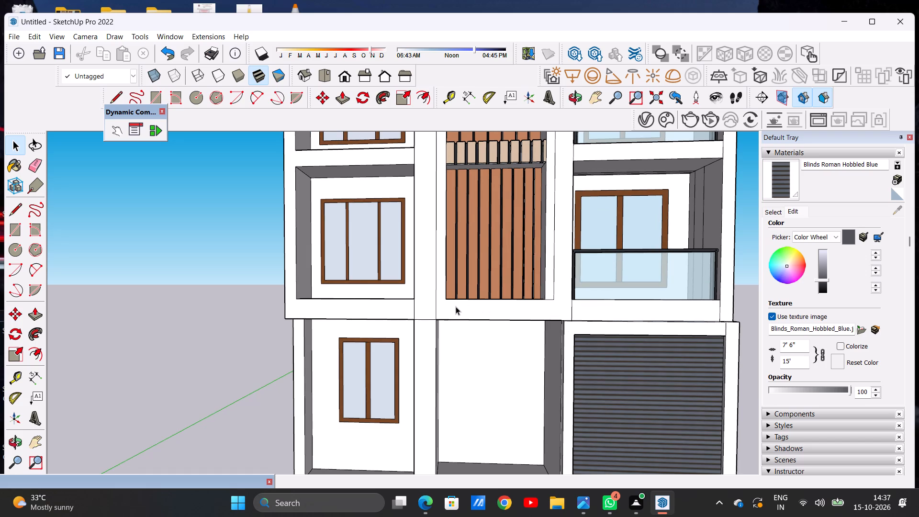
{"action": "scroll", "coordinate": [459, 303], "scroll_direction": "down", "scroll_amount": 8}
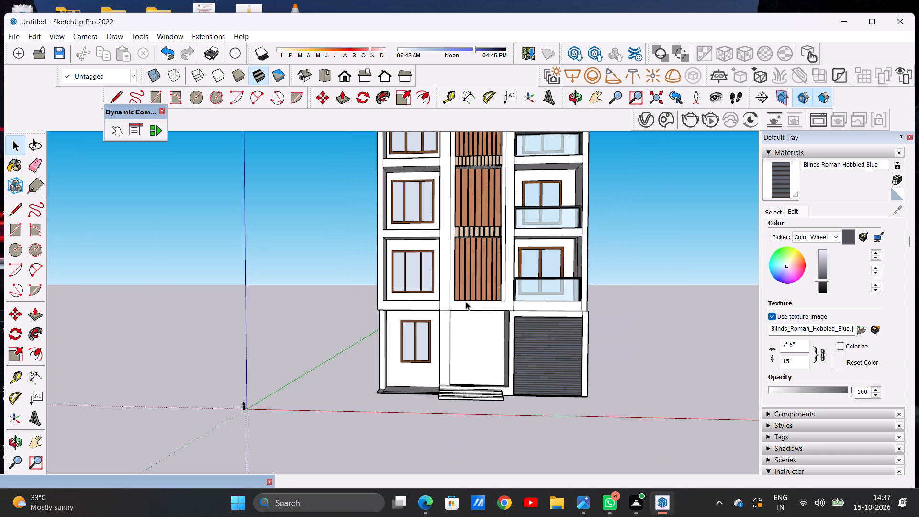
{"action": "scroll", "coordinate": [446, 371], "scroll_direction": "down", "scroll_amount": 12}
{"action": "scroll", "coordinate": [463, 263], "scroll_direction": "up", "scroll_amount": 3}
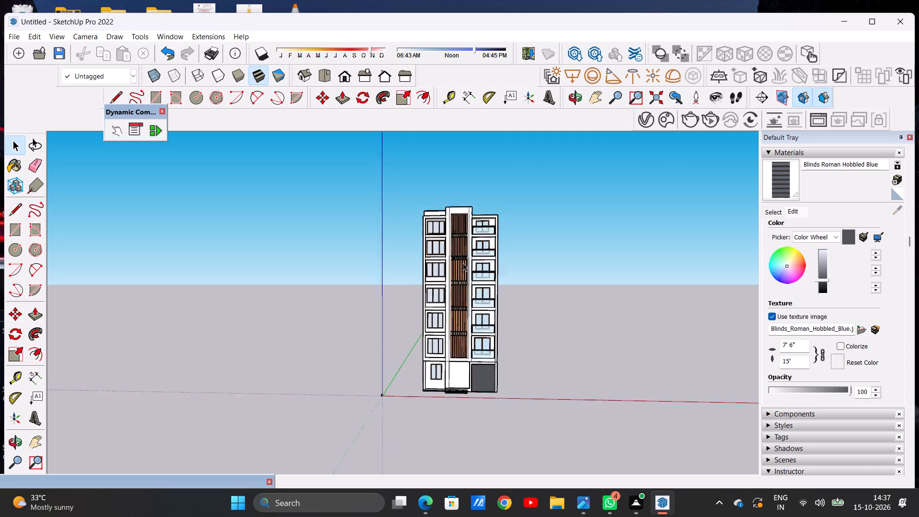
{"action": "scroll", "coordinate": [463, 263], "scroll_direction": "up", "scroll_amount": 4}
{"action": "scroll", "coordinate": [473, 230], "scroll_direction": "down", "scroll_amount": 4}
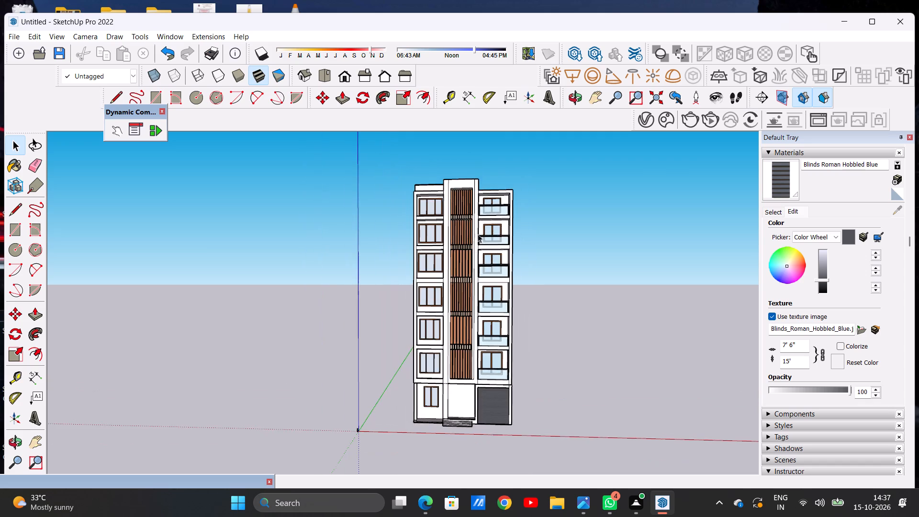
{"action": "scroll", "coordinate": [450, 302], "scroll_direction": "up", "scroll_amount": 8}
{"action": "scroll", "coordinate": [484, 212], "scroll_direction": "down", "scroll_amount": 7}
{"action": "scroll", "coordinate": [481, 412], "scroll_direction": "up", "scroll_amount": 7}
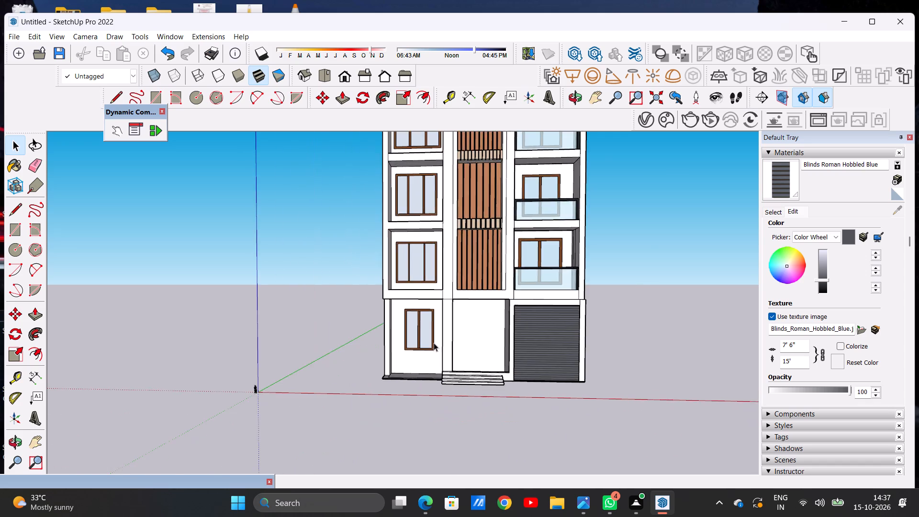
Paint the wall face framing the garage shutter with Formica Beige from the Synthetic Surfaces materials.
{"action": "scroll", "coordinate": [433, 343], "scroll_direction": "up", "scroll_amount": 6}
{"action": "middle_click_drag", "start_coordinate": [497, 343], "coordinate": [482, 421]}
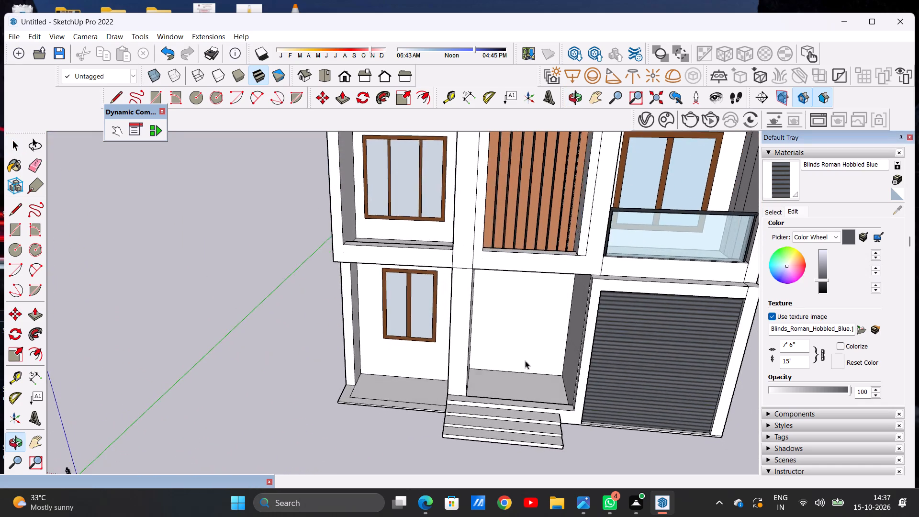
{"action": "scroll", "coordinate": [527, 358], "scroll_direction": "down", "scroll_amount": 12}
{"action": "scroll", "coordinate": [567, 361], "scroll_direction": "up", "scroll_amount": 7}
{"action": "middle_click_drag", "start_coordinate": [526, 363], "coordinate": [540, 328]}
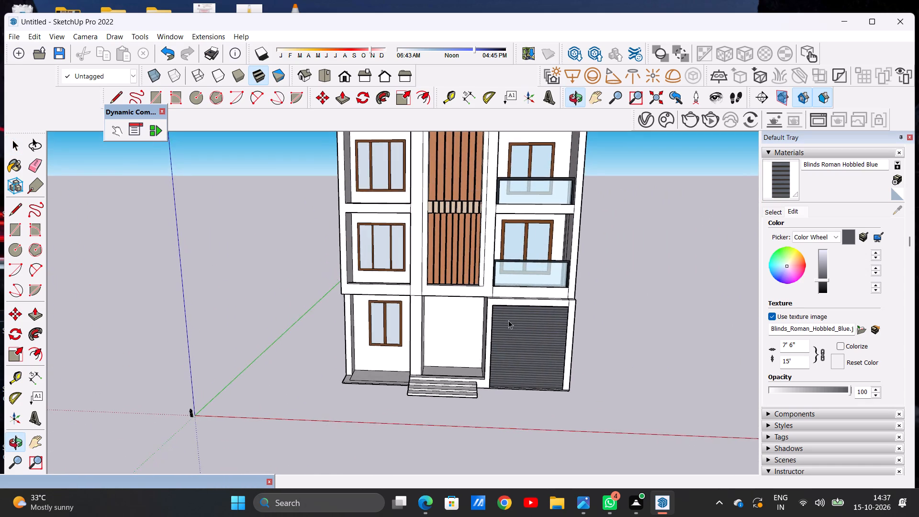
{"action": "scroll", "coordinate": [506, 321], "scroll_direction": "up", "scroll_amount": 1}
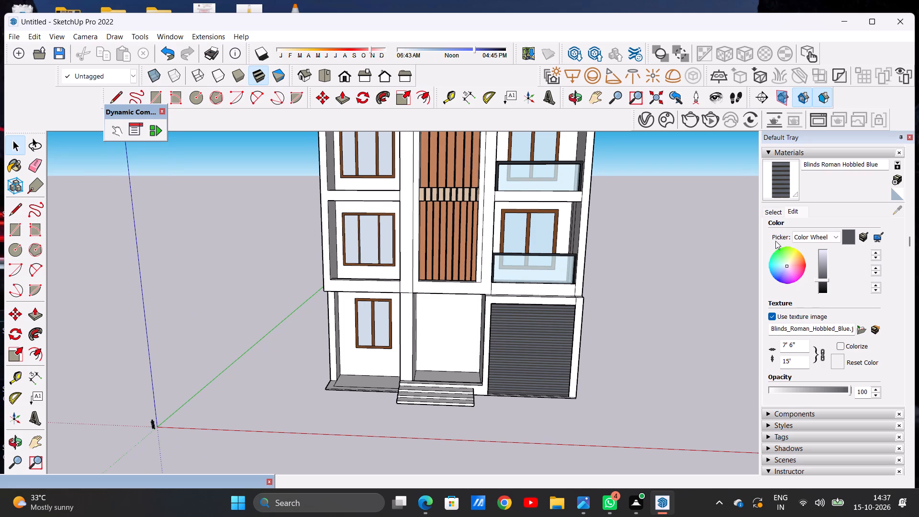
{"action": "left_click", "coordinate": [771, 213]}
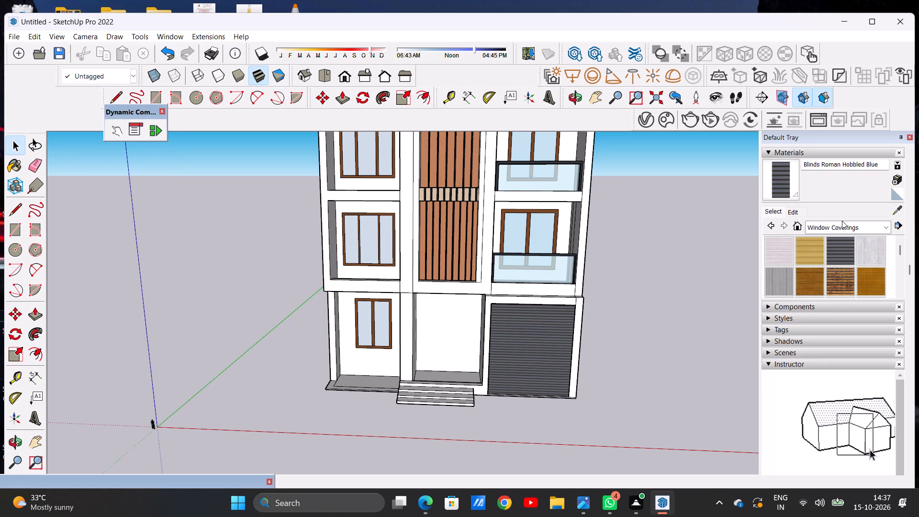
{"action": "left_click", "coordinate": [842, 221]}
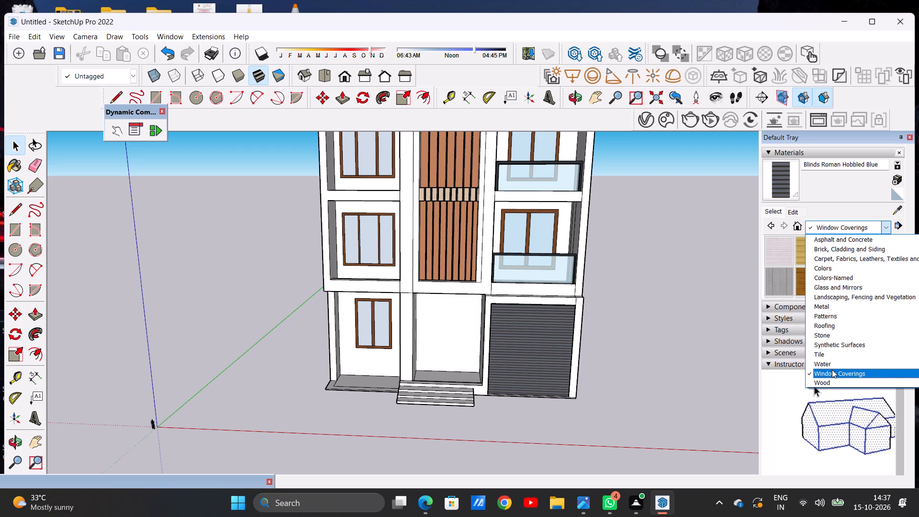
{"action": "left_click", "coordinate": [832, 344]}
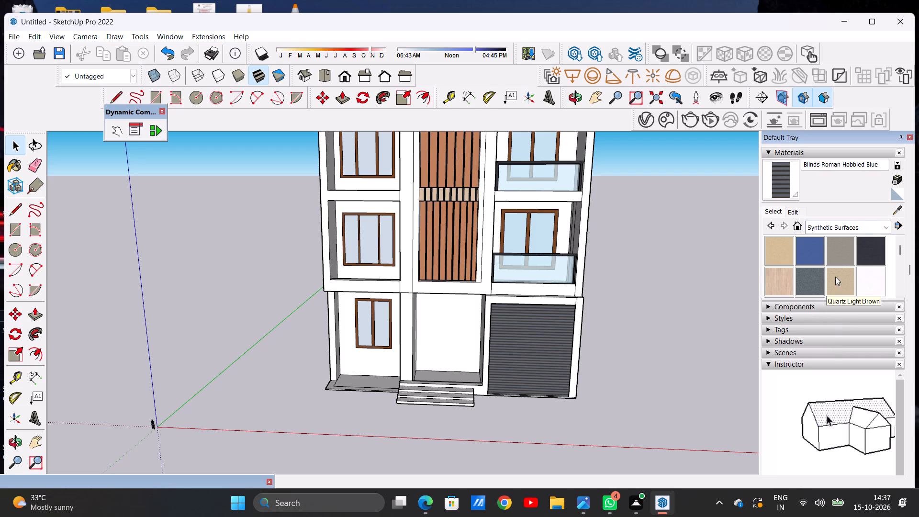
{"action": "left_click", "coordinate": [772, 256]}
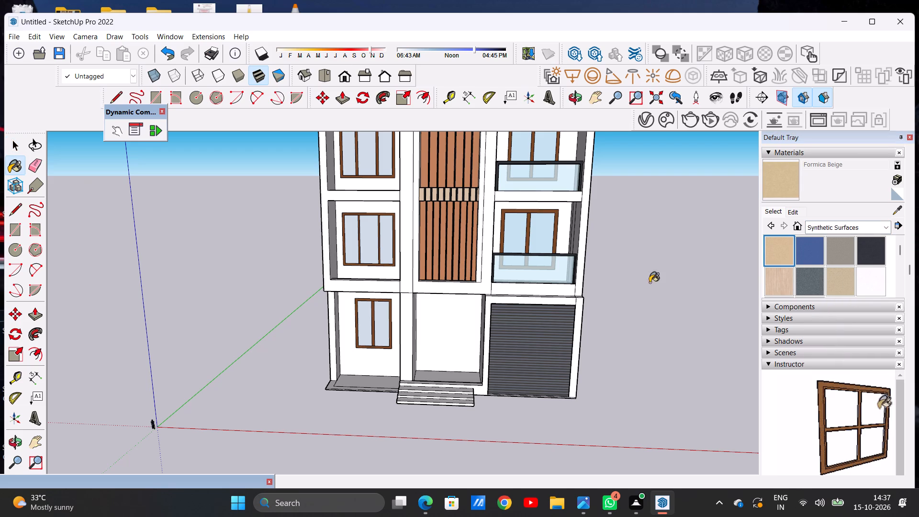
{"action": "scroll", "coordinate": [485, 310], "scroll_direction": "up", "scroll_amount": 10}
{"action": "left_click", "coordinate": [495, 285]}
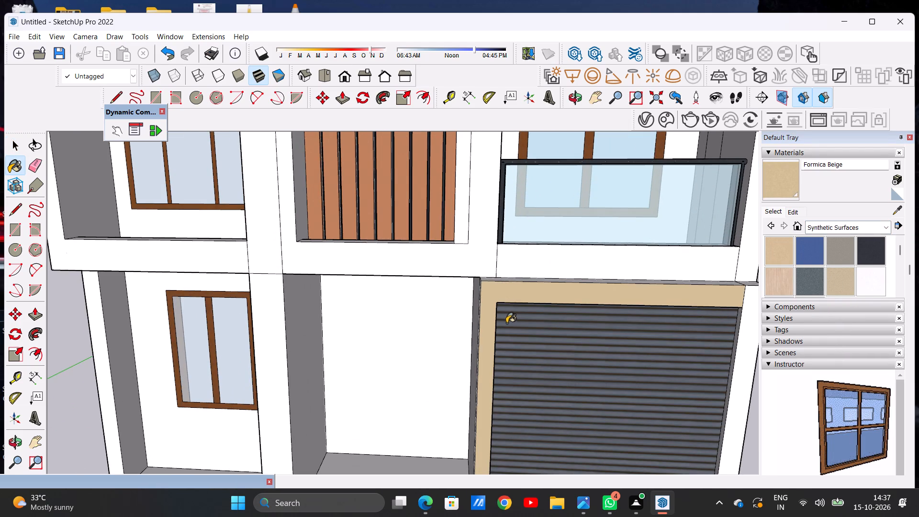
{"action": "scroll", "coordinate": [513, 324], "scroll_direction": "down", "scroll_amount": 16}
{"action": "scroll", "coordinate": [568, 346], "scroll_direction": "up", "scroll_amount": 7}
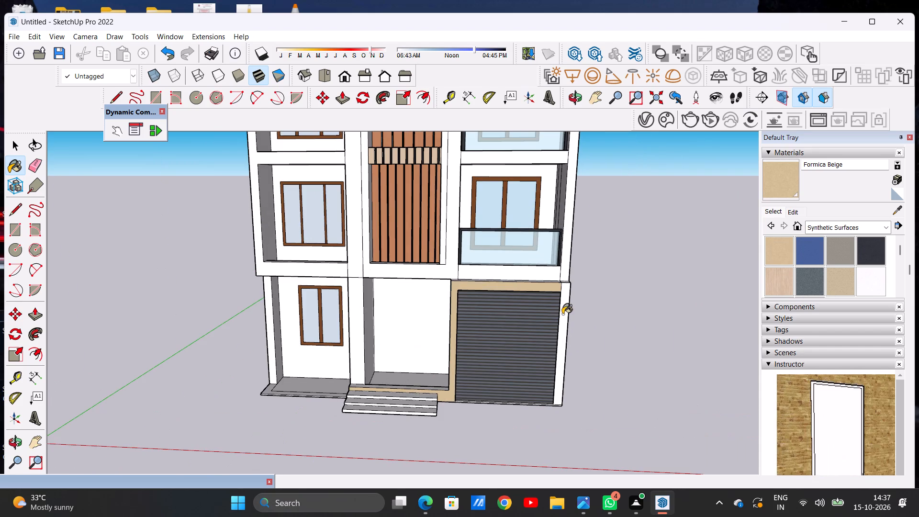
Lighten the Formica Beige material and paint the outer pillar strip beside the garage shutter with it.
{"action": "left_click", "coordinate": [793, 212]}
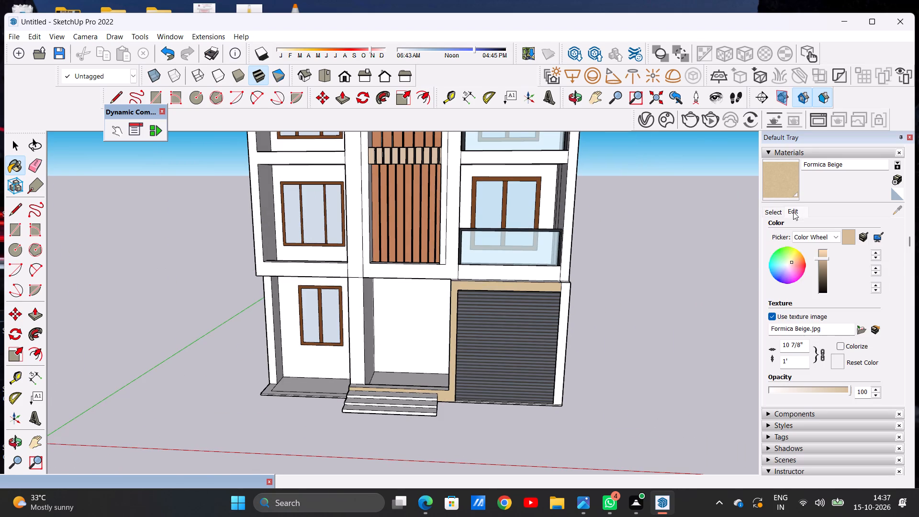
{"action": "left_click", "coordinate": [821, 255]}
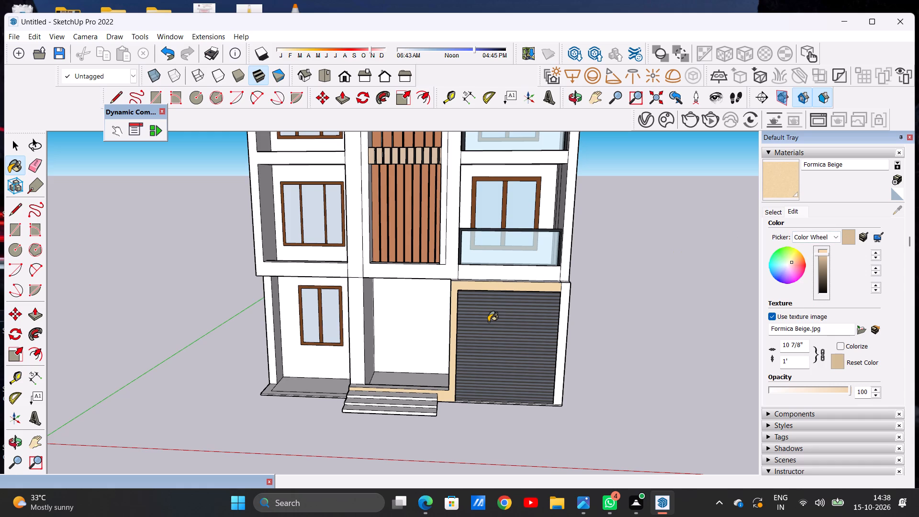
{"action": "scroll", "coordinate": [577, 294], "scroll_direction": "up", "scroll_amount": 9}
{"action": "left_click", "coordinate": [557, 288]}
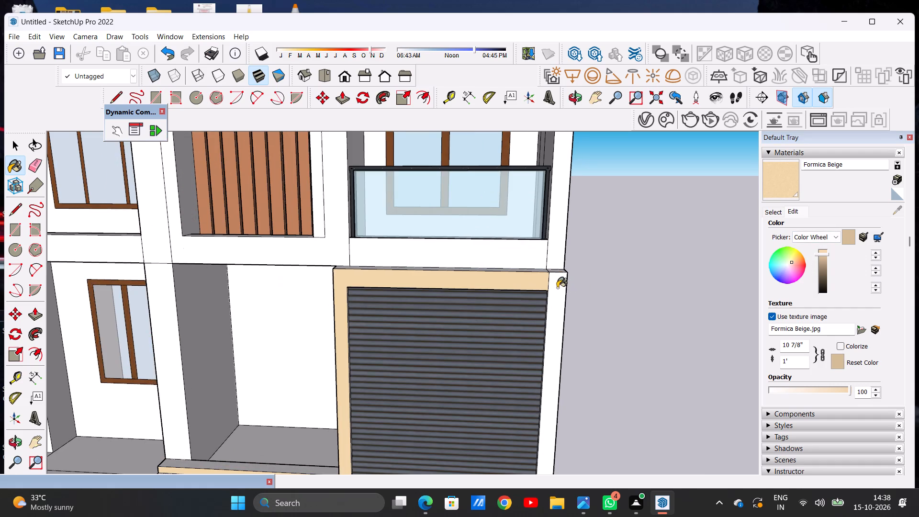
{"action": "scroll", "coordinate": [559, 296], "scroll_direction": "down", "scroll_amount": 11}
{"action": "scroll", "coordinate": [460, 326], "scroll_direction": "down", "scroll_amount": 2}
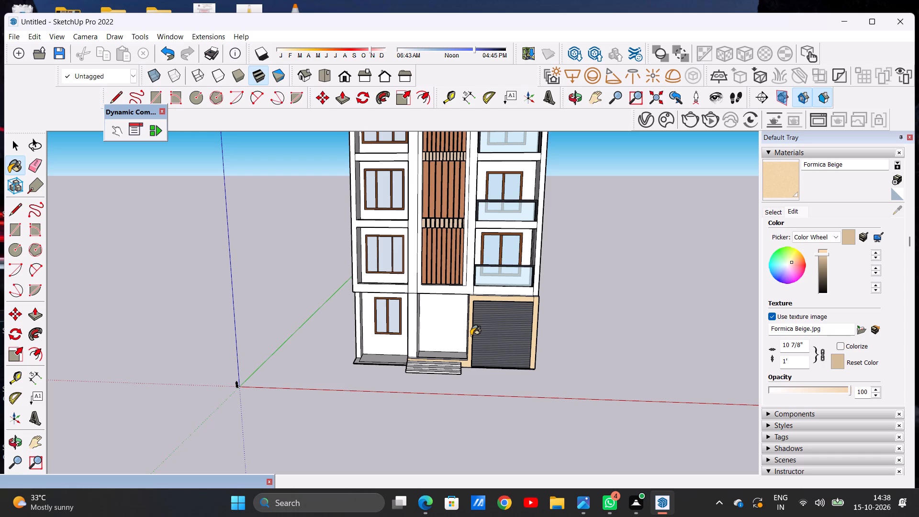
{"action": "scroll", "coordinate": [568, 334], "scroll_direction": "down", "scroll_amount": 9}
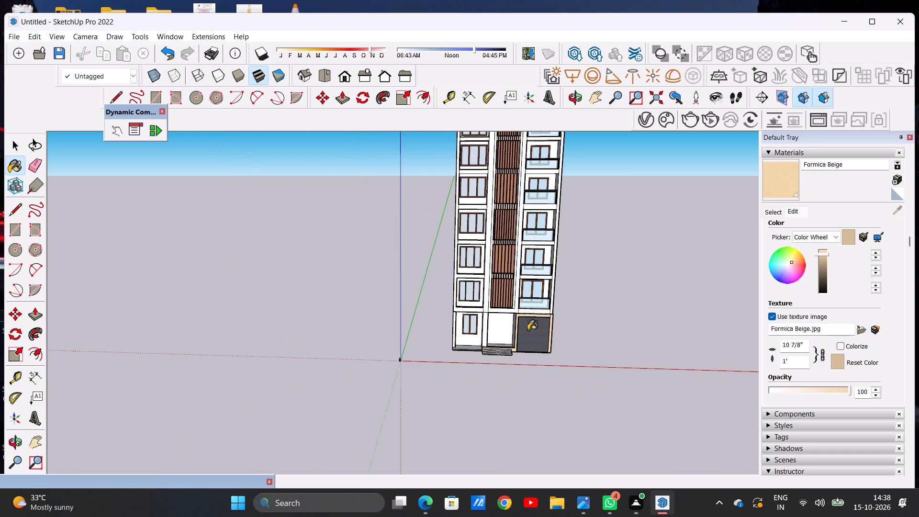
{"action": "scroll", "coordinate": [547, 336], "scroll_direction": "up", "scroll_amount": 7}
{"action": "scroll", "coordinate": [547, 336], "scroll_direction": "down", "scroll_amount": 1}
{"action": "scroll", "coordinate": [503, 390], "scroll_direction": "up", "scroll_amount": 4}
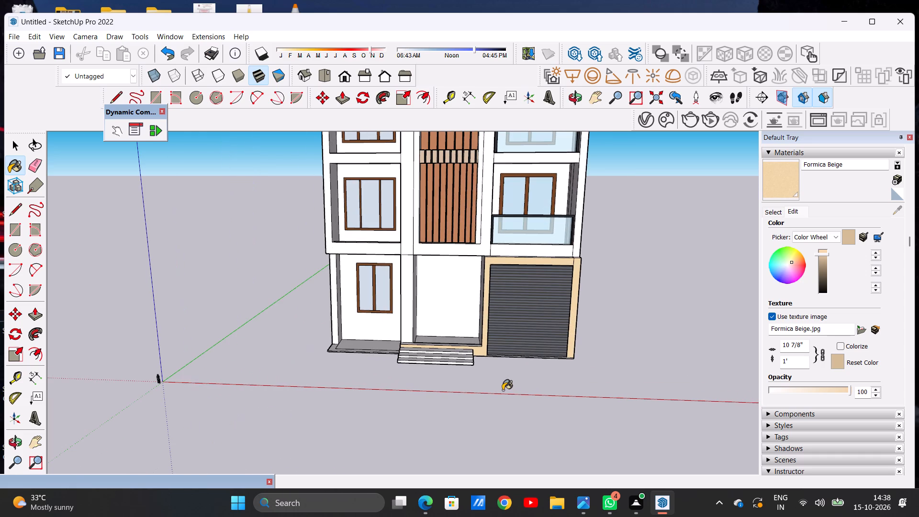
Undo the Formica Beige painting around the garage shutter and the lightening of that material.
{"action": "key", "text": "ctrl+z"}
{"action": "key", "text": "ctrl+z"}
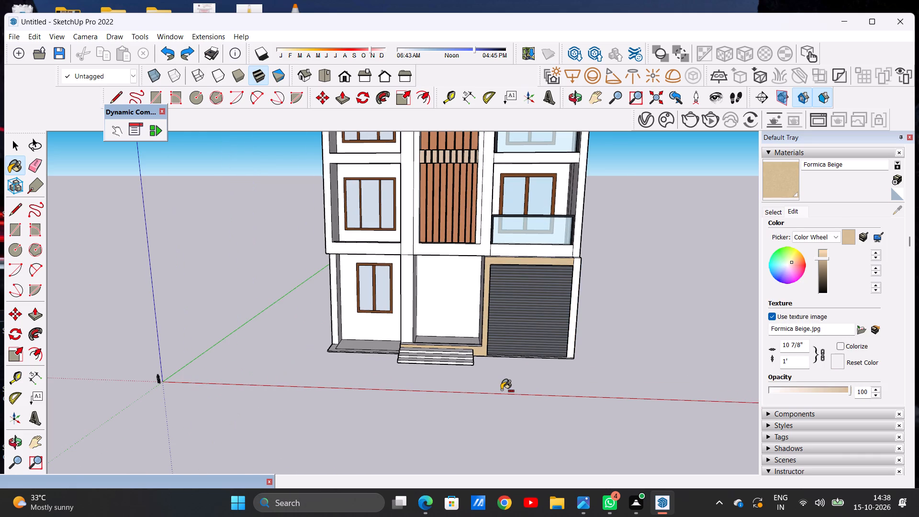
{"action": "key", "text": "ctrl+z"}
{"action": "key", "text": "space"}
Draw a vertical line from the entrance opening's lower corner nearest the garage down to the wall's bottom edge.
{"action": "scroll", "coordinate": [537, 361], "scroll_direction": "down", "scroll_amount": 11}
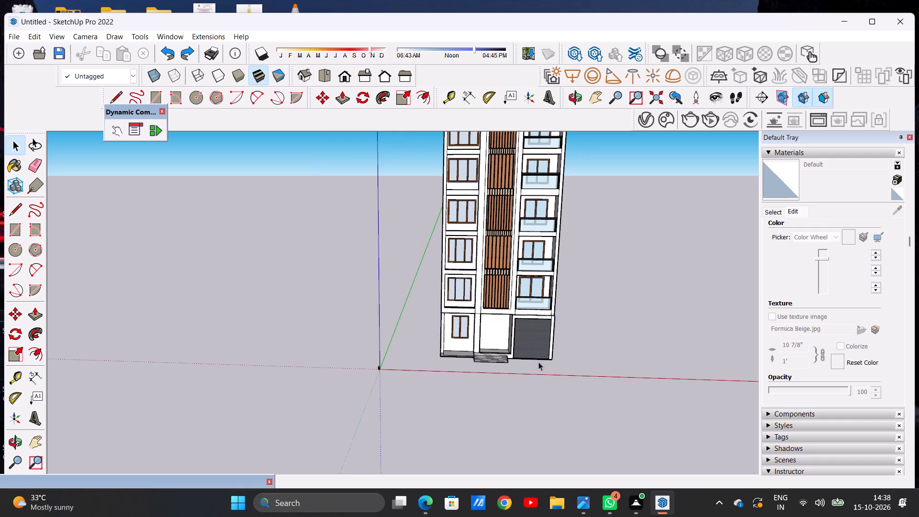
{"action": "middle_click_drag", "start_coordinate": [533, 363], "coordinate": [518, 322]}
{"action": "scroll", "coordinate": [521, 331], "scroll_direction": "up", "scroll_amount": 6}
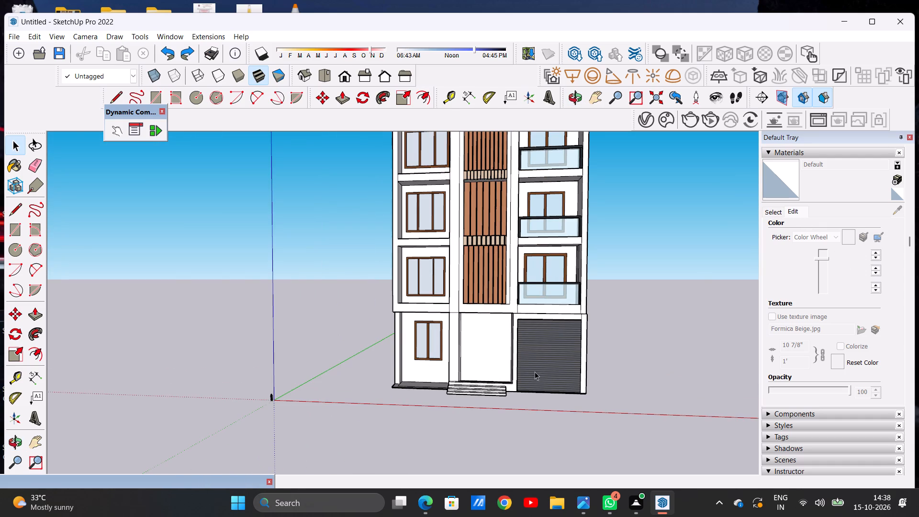
{"action": "scroll", "coordinate": [514, 394], "scroll_direction": "up", "scroll_amount": 11}
{"action": "key", "text": "l"}
{"action": "scroll", "coordinate": [518, 365], "scroll_direction": "up", "scroll_amount": 5}
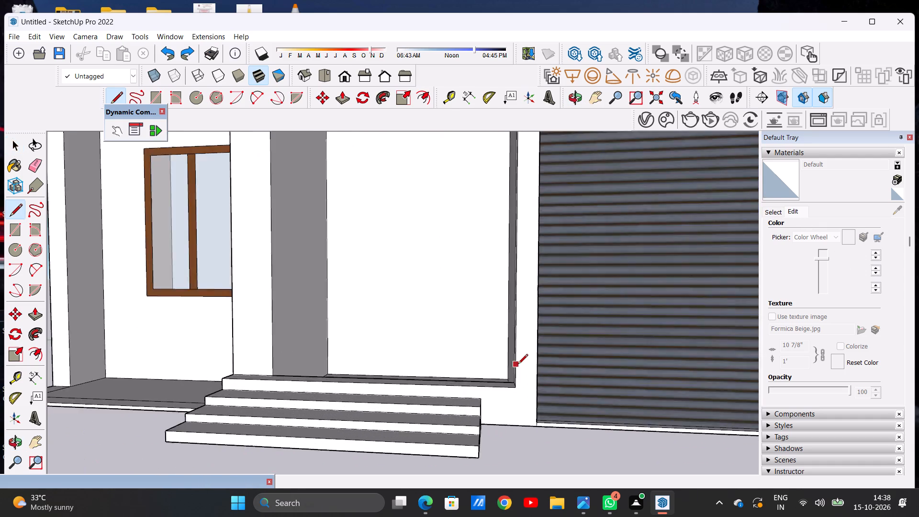
{"action": "scroll", "coordinate": [518, 365], "scroll_direction": "up", "scroll_amount": 6}
{"action": "left_click", "coordinate": [513, 394]}
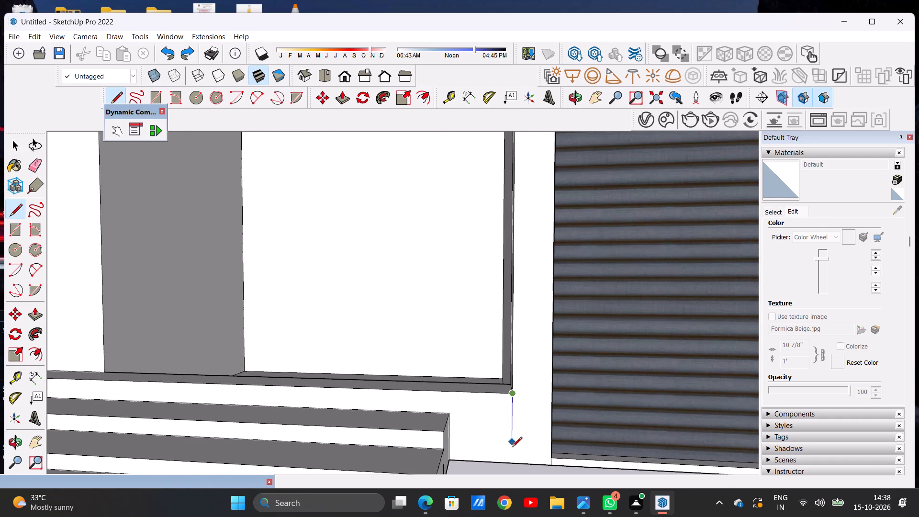
{"action": "left_click", "coordinate": [512, 464]}
{"action": "key", "text": "space"}
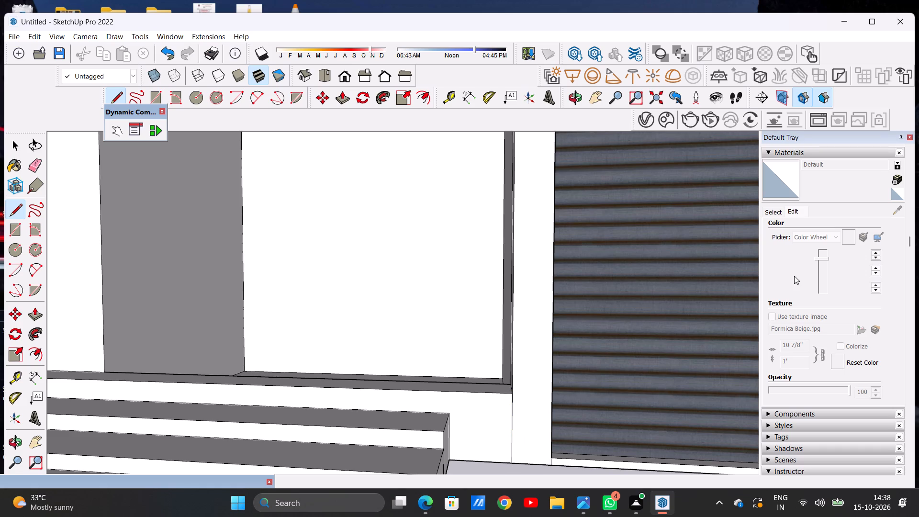
Paint the front faces of the garage shutter's surround, including the outer pillar strip, with 0035_Tan from Colors-Named.
{"action": "left_click", "coordinate": [773, 212]}
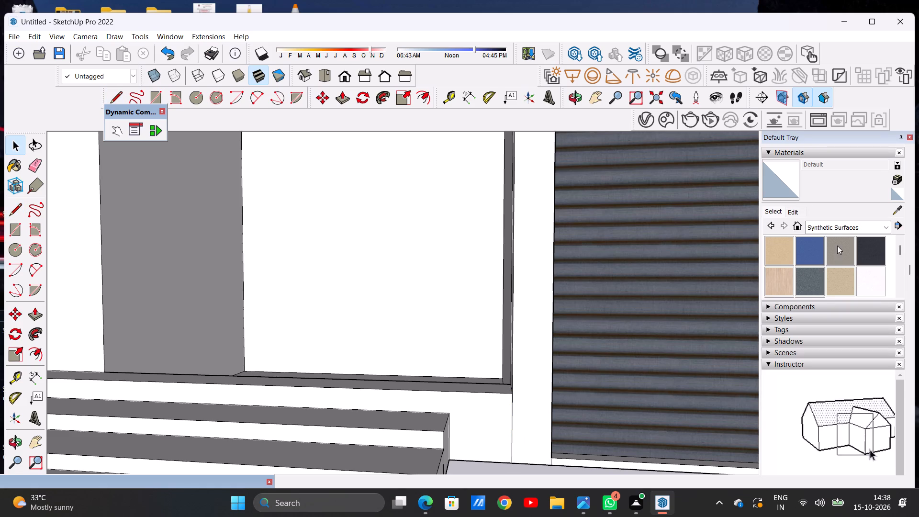
{"action": "left_click", "coordinate": [830, 227]}
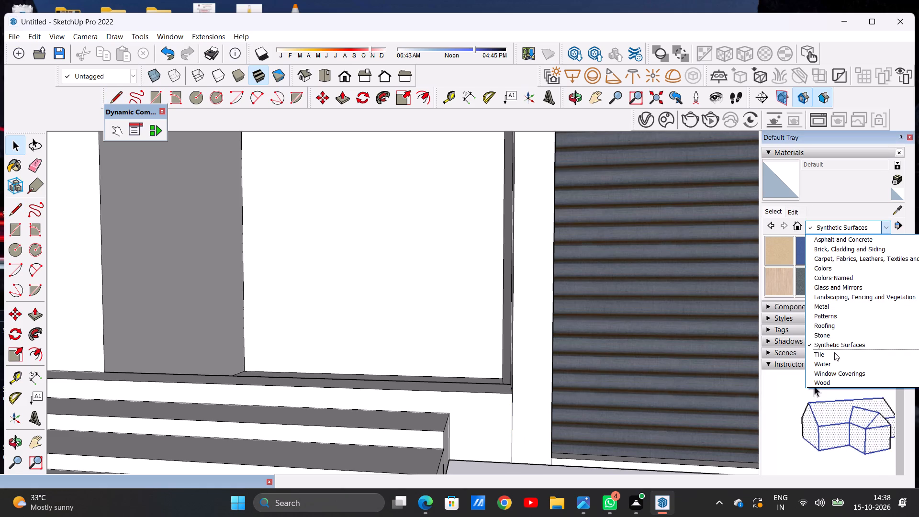
{"action": "left_click", "coordinate": [835, 281]}
{"action": "scroll", "coordinate": [838, 271], "scroll_direction": "down", "scroll_amount": 1}
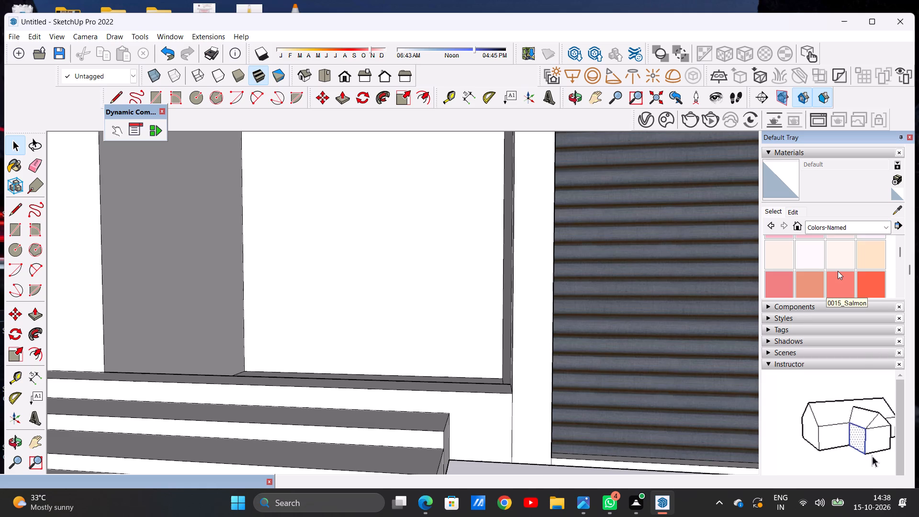
{"action": "scroll", "coordinate": [838, 271], "scroll_direction": "down", "scroll_amount": 3}
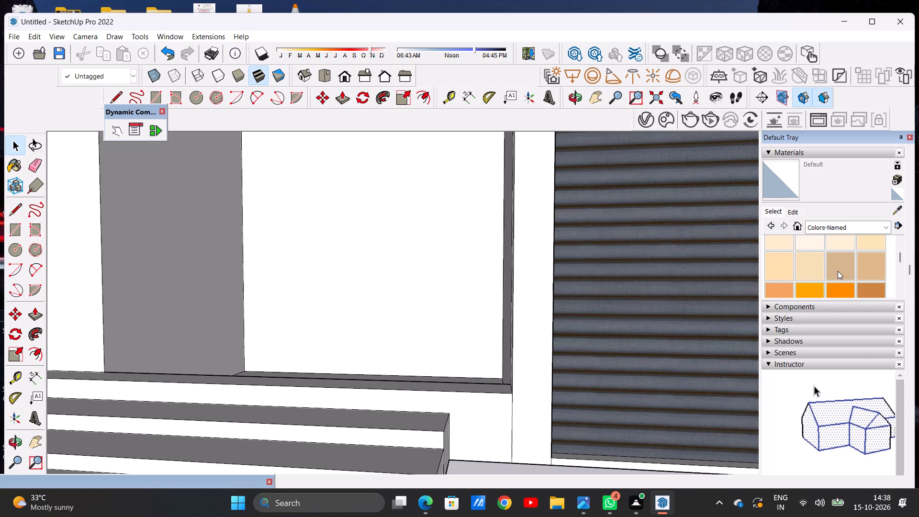
{"action": "left_click", "coordinate": [838, 271]}
{"action": "scroll", "coordinate": [489, 308], "scroll_direction": "down", "scroll_amount": 14}
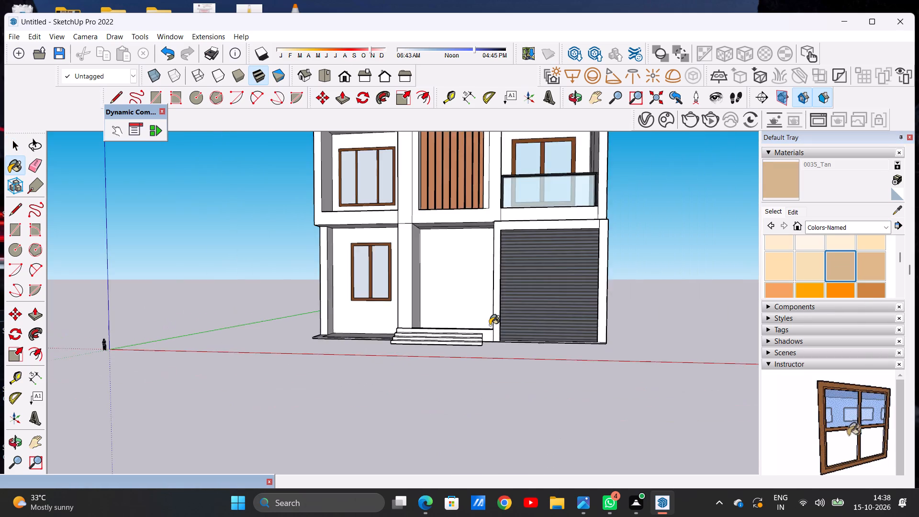
{"action": "scroll", "coordinate": [493, 292], "scroll_direction": "up", "scroll_amount": 12}
{"action": "left_click", "coordinate": [504, 275]}
{"action": "scroll", "coordinate": [493, 342], "scroll_direction": "down", "scroll_amount": 12}
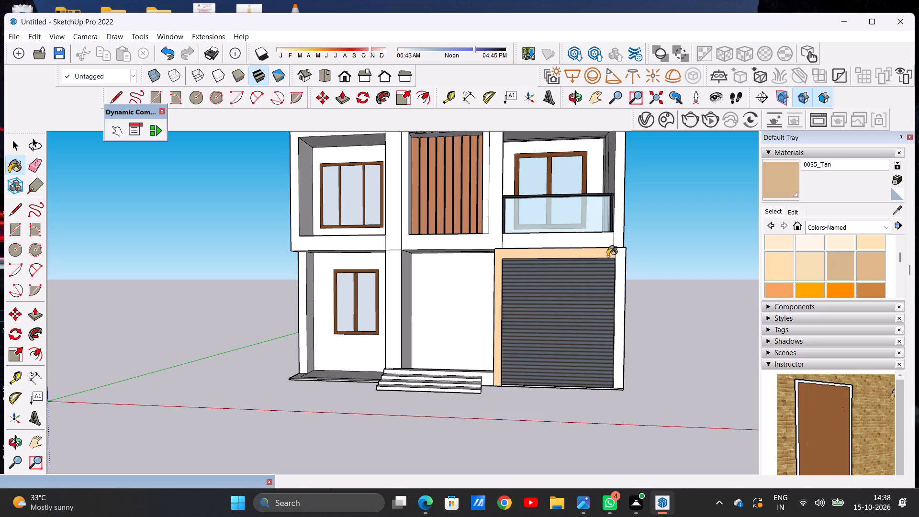
{"action": "scroll", "coordinate": [613, 254], "scroll_direction": "up", "scroll_amount": 10}
{"action": "left_click", "coordinate": [629, 256]}
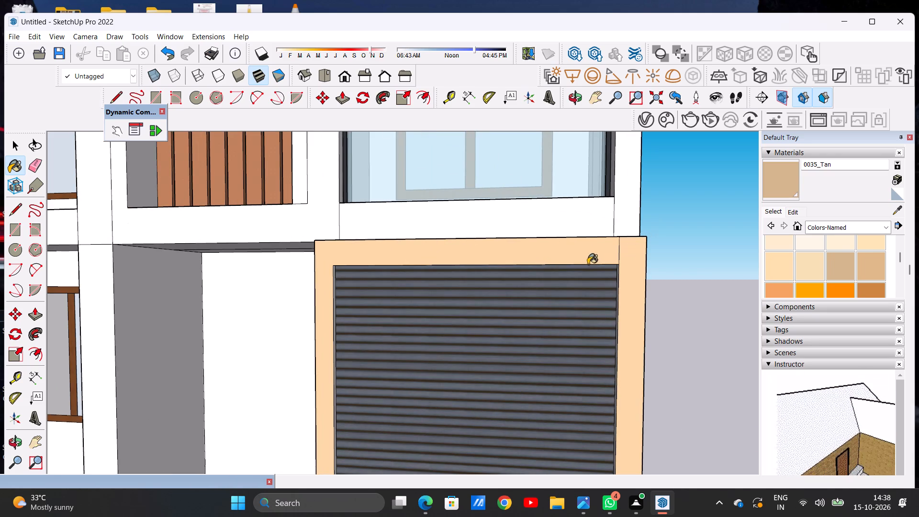
Paint the top ledge of the garage surround and its outer corner piece with 0035_Tan.
{"action": "scroll", "coordinate": [546, 298], "scroll_direction": "down", "scroll_amount": 10}
{"action": "middle_click_drag", "start_coordinate": [541, 325], "coordinate": [581, 424]}
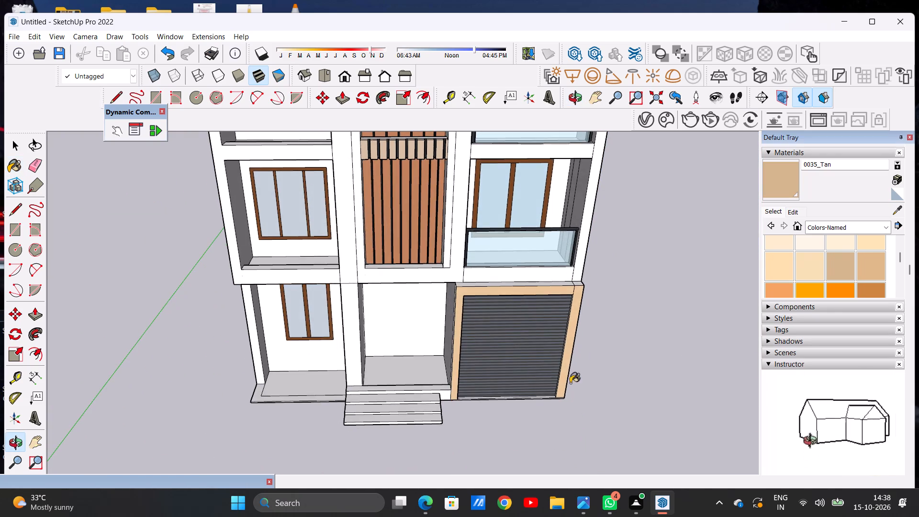
{"action": "scroll", "coordinate": [413, 273], "scroll_direction": "up", "scroll_amount": 15}
{"action": "scroll", "coordinate": [444, 289], "scroll_direction": "down", "scroll_amount": 1}
{"action": "scroll", "coordinate": [442, 289], "scroll_direction": "up", "scroll_amount": 3}
{"action": "left_click", "coordinate": [428, 291]}
{"action": "scroll", "coordinate": [481, 302], "scroll_direction": "down", "scroll_amount": 16}
{"action": "scroll", "coordinate": [661, 292], "scroll_direction": "up", "scroll_amount": 16}
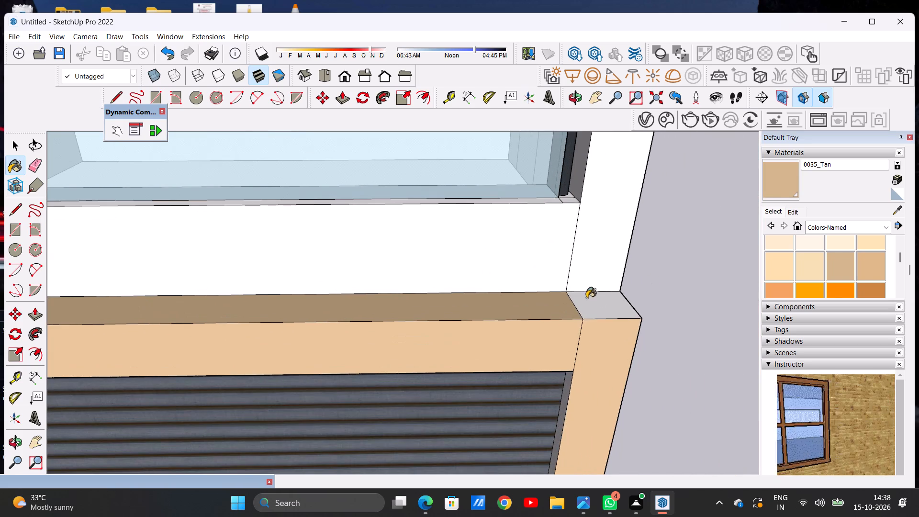
{"action": "left_click", "coordinate": [583, 303]}
Paint the two side faces of the garage surround facing the entrance recess with 0035_Tan.
{"action": "scroll", "coordinate": [619, 298], "scroll_direction": "down", "scroll_amount": 12}
{"action": "scroll", "coordinate": [616, 263], "scroll_direction": "up", "scroll_amount": 1}
{"action": "scroll", "coordinate": [616, 263], "scroll_direction": "down", "scroll_amount": 6}
{"action": "middle_click_drag", "start_coordinate": [367, 361], "coordinate": [471, 335]}
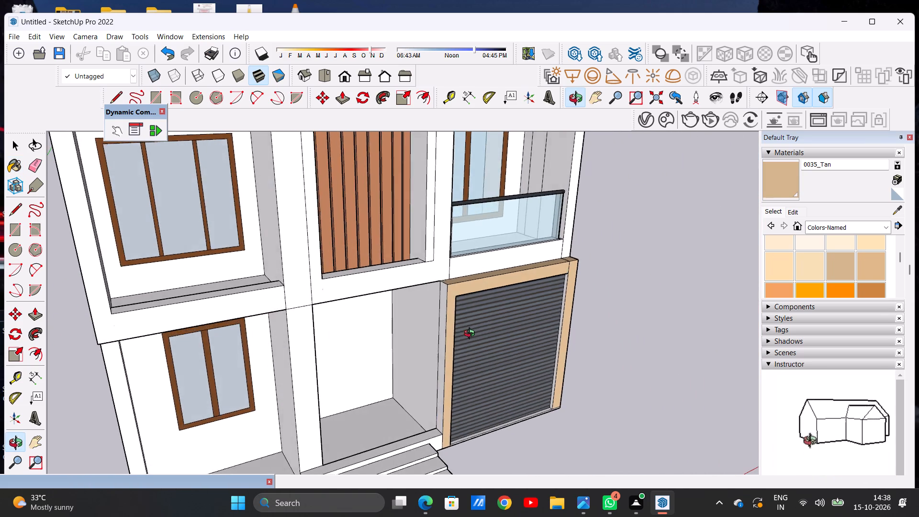
{"action": "middle_click_drag", "start_coordinate": [471, 335], "coordinate": [472, 332]}
{"action": "scroll", "coordinate": [454, 330], "scroll_direction": "up", "scroll_amount": 12}
{"action": "left_click", "coordinate": [424, 328]}
{"action": "left_click", "coordinate": [402, 315]}
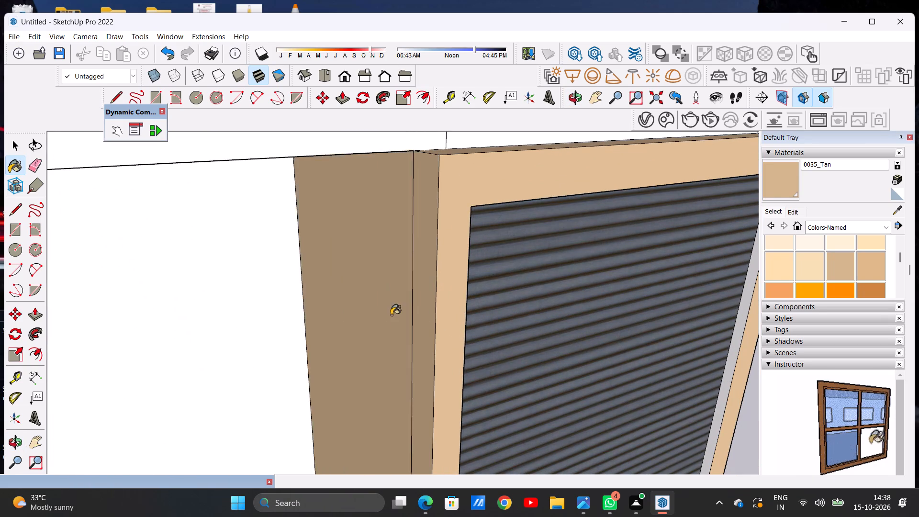
Paint the narrow inner side face between the garage shutter and the outer pillar strip with 0035_Tan.
{"action": "scroll", "coordinate": [396, 320], "scroll_direction": "down", "scroll_amount": 17}
{"action": "middle_click_drag", "start_coordinate": [565, 323], "coordinate": [457, 291]}
{"action": "middle_click_drag", "start_coordinate": [457, 291], "coordinate": [494, 323]}
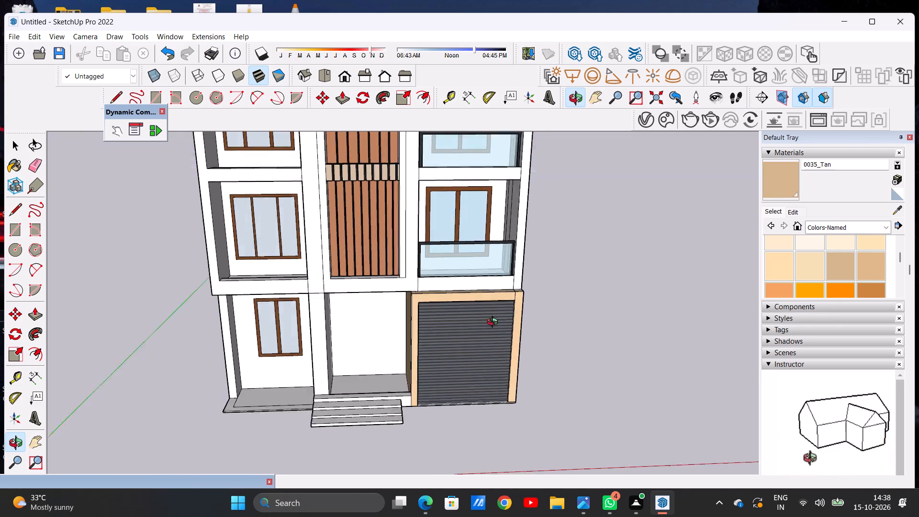
{"action": "middle_click_drag", "start_coordinate": [494, 323], "coordinate": [628, 296]}
{"action": "scroll", "coordinate": [460, 321], "scroll_direction": "up", "scroll_amount": 20}
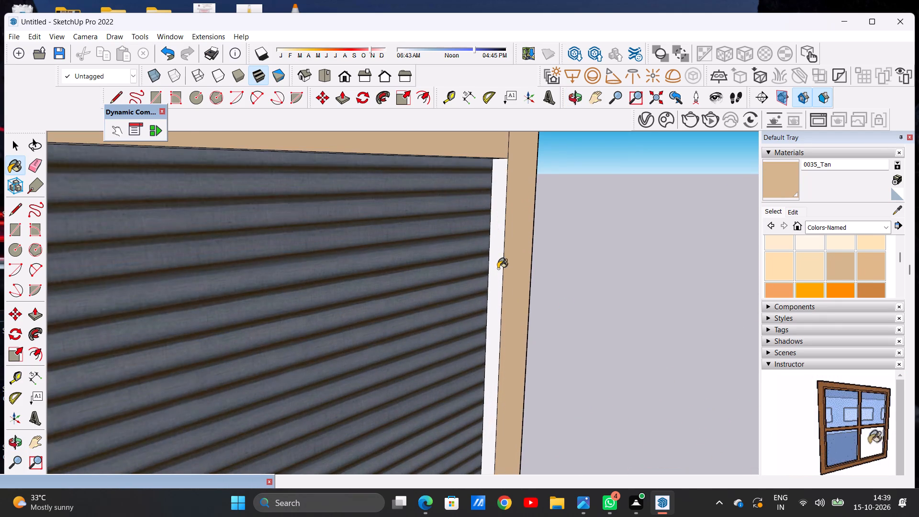
{"action": "left_click", "coordinate": [498, 269]}
{"action": "scroll", "coordinate": [493, 289], "scroll_direction": "down", "scroll_amount": 20}
{"action": "middle_click_drag", "start_coordinate": [535, 312], "coordinate": [294, 298]}
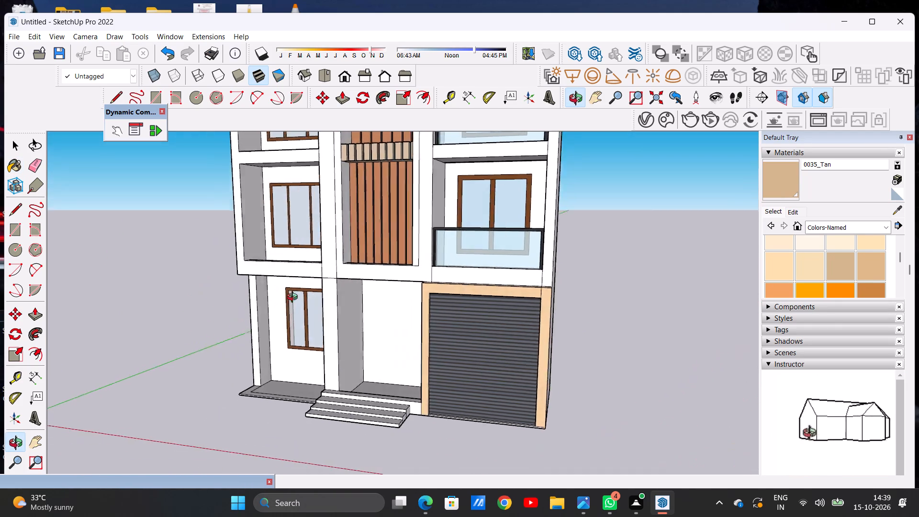
Paint the shutter opening's inner side face nearest the entrance and the outer pillar's outward side face with 0035_Tan.
{"action": "middle_click_drag", "start_coordinate": [294, 298], "coordinate": [225, 289]}
{"action": "scroll", "coordinate": [463, 291], "scroll_direction": "up", "scroll_amount": 20}
{"action": "scroll", "coordinate": [463, 291], "scroll_direction": "up", "scroll_amount": 3}
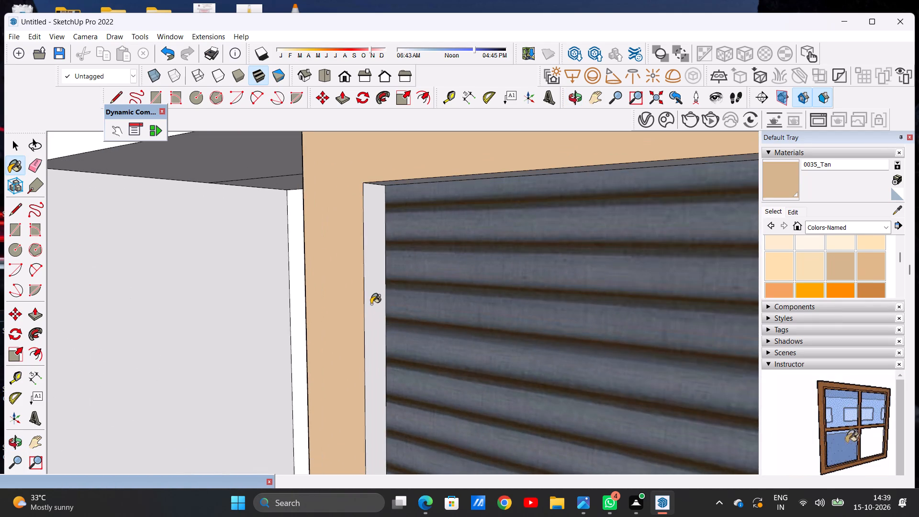
{"action": "left_click", "coordinate": [371, 303]}
{"action": "scroll", "coordinate": [440, 289], "scroll_direction": "down", "scroll_amount": 20}
{"action": "scroll", "coordinate": [440, 289], "scroll_direction": "down", "scroll_amount": 6}
{"action": "scroll", "coordinate": [611, 281], "scroll_direction": "up", "scroll_amount": 7}
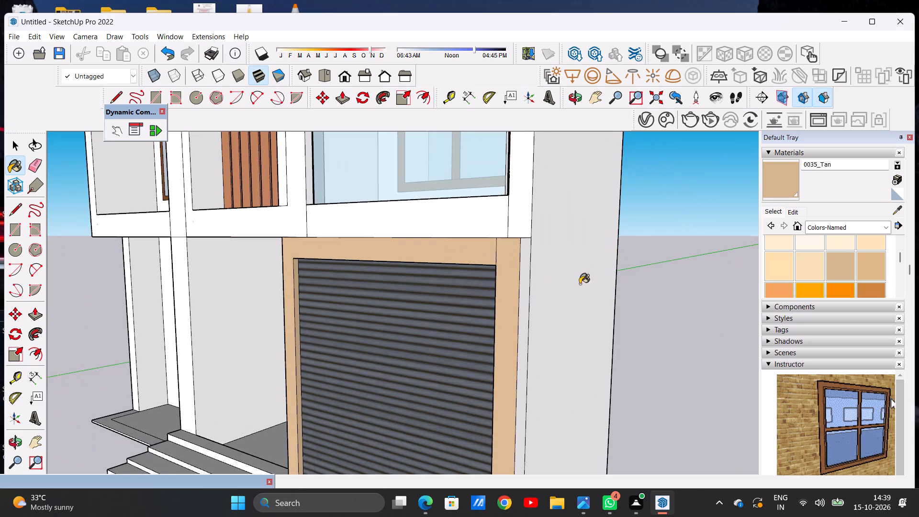
{"action": "scroll", "coordinate": [535, 278], "scroll_direction": "up", "scroll_amount": 6}
{"action": "left_click", "coordinate": [515, 247]}
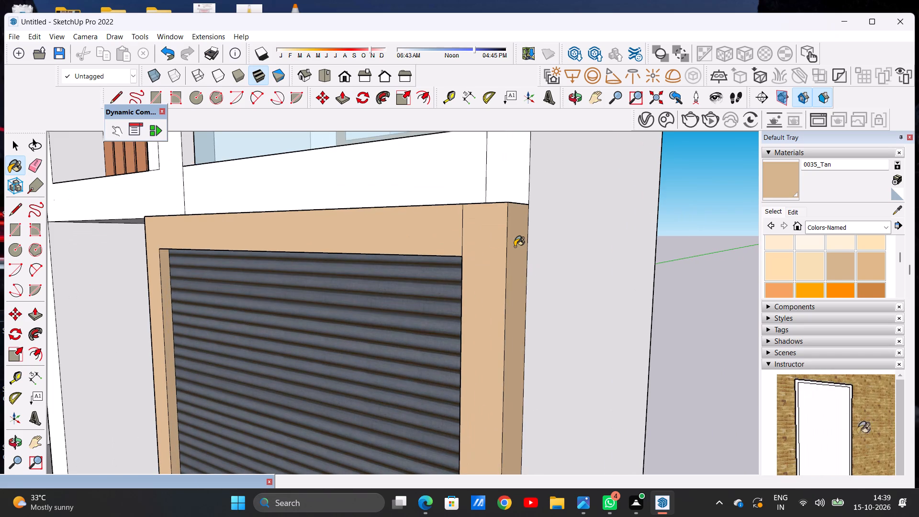
Examine the front facade from the ground floor to the upper balconies for elements that still need a material.
{"action": "scroll", "coordinate": [518, 271], "scroll_direction": "down", "scroll_amount": 9}
{"action": "scroll", "coordinate": [522, 276], "scroll_direction": "up", "scroll_amount": 1}
{"action": "scroll", "coordinate": [527, 276], "scroll_direction": "down", "scroll_amount": 20}
{"action": "scroll", "coordinate": [527, 276], "scroll_direction": "down", "scroll_amount": 1}
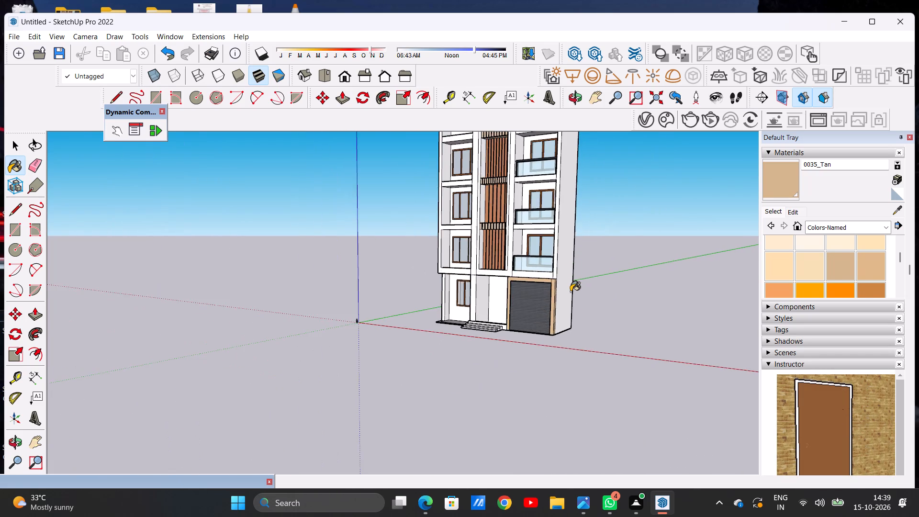
{"action": "scroll", "coordinate": [571, 292], "scroll_direction": "down", "scroll_amount": 4}
{"action": "middle_click_drag", "start_coordinate": [531, 326], "coordinate": [582, 317]}
{"action": "scroll", "coordinate": [509, 296], "scroll_direction": "up", "scroll_amount": 8}
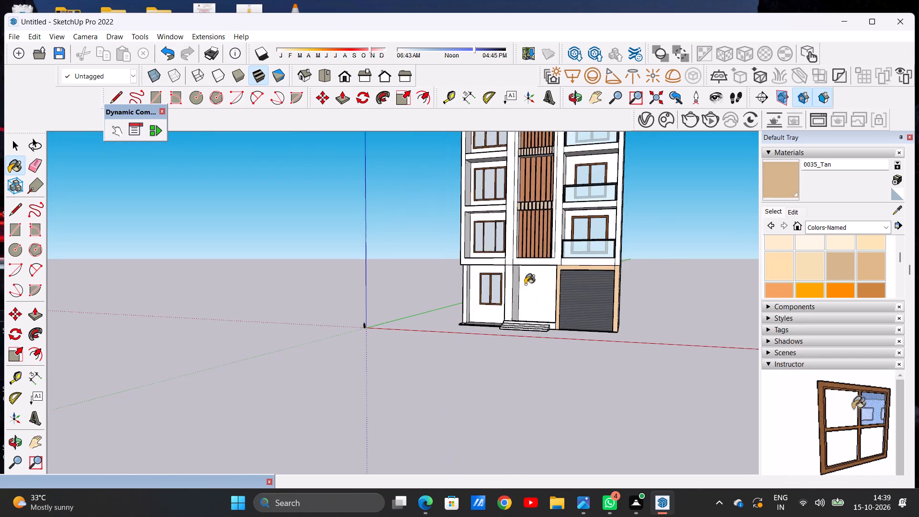
{"action": "scroll", "coordinate": [532, 280], "scroll_direction": "up", "scroll_amount": 8}
{"action": "scroll", "coordinate": [575, 384], "scroll_direction": "down", "scroll_amount": 6}
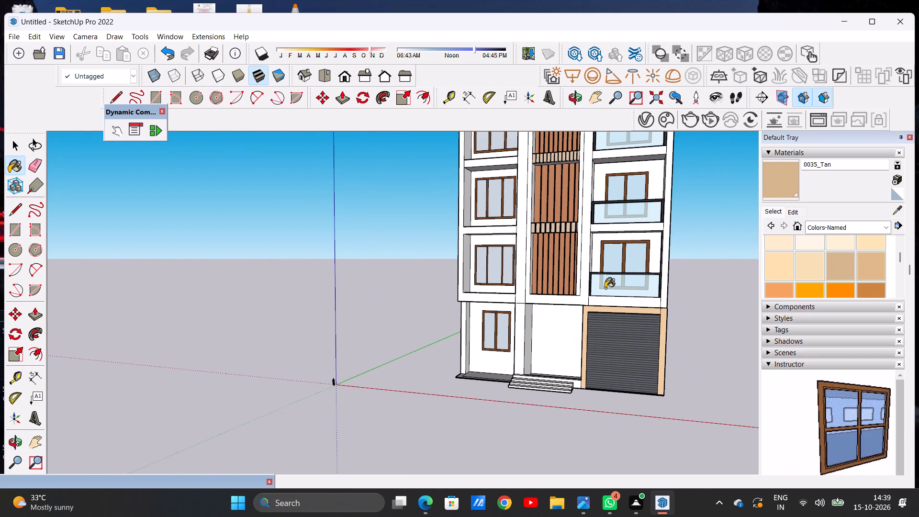
{"action": "scroll", "coordinate": [539, 340], "scroll_direction": "up", "scroll_amount": 4}
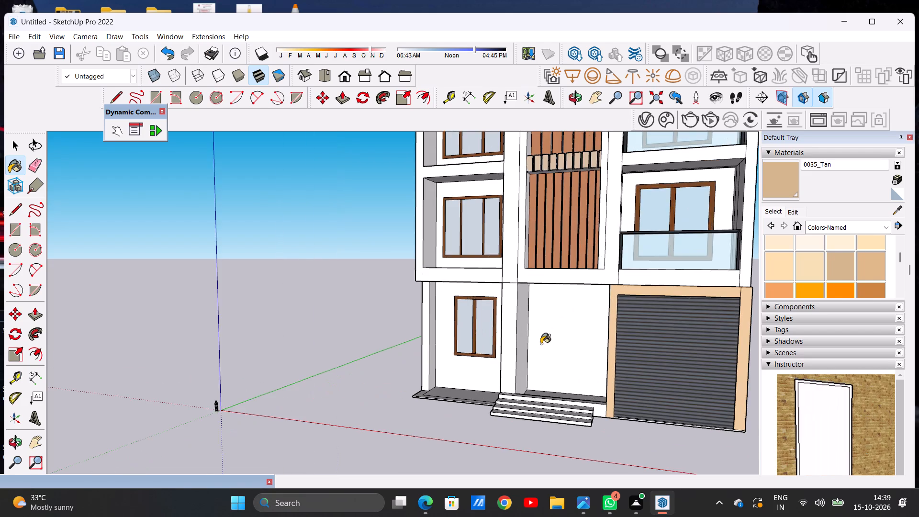
{"action": "scroll", "coordinate": [551, 371], "scroll_direction": "down", "scroll_amount": 11}
{"action": "scroll", "coordinate": [586, 293], "scroll_direction": "up", "scroll_amount": 15}
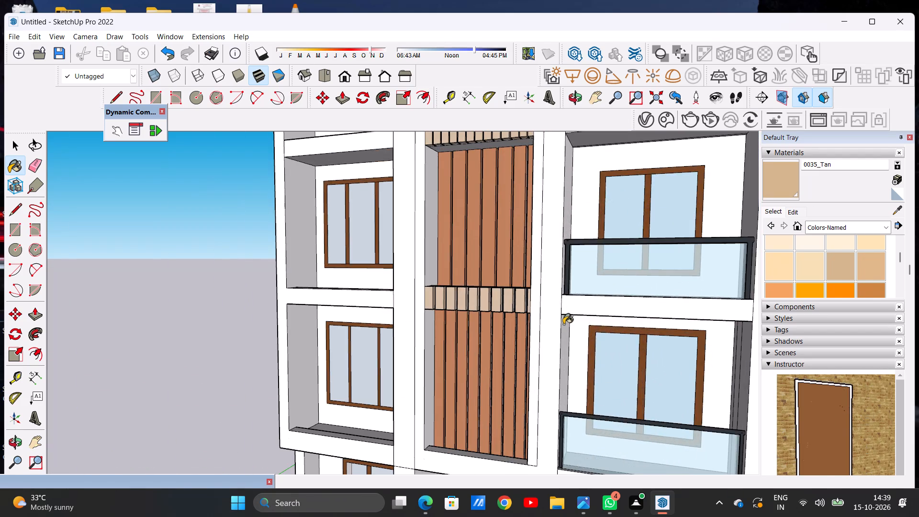
{"action": "middle_click_drag", "start_coordinate": [563, 324], "coordinate": [631, 323]}
{"action": "scroll", "coordinate": [565, 346], "scroll_direction": "down", "scroll_amount": 12}
{"action": "scroll", "coordinate": [536, 328], "scroll_direction": "up", "scroll_amount": 6}
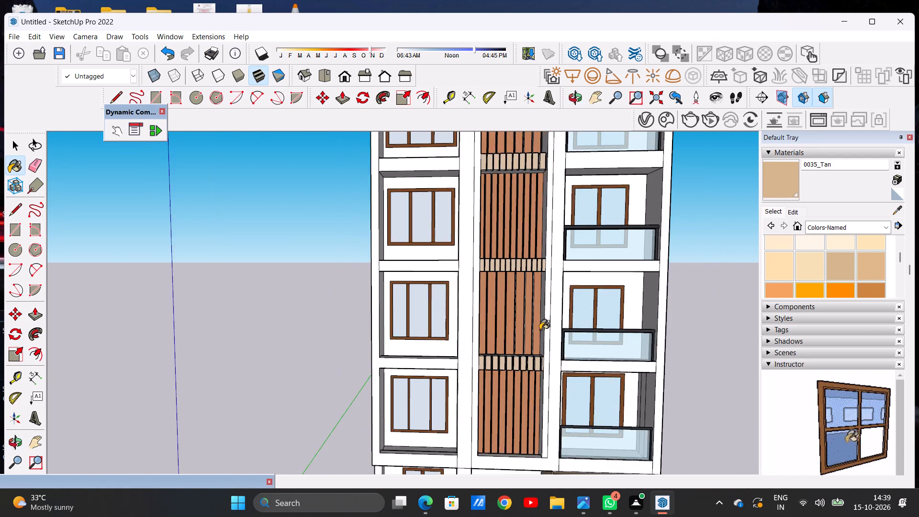
{"action": "scroll", "coordinate": [541, 336], "scroll_direction": "up", "scroll_amount": 2}
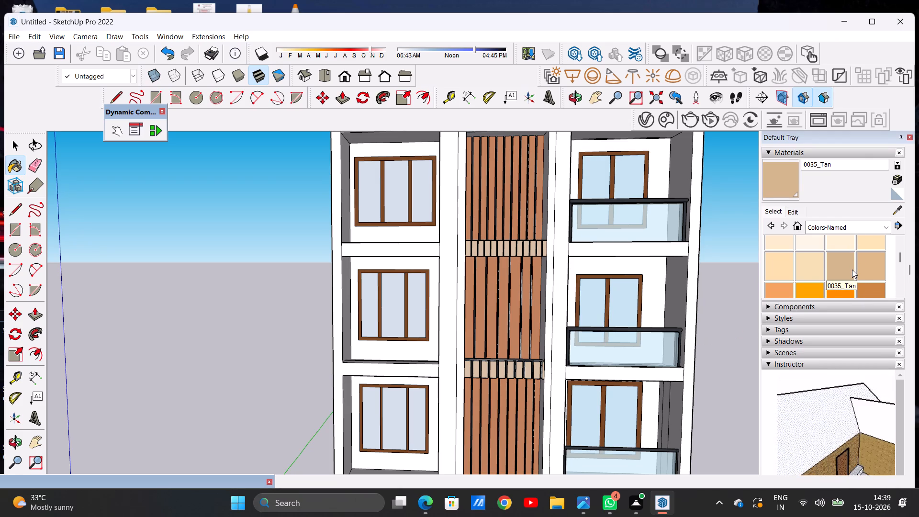
Browse the Colors-Named swatches against the facade for a colour suited to the frame around the central louvres.
{"action": "scroll", "coordinate": [852, 270], "scroll_direction": "down", "scroll_amount": 1}
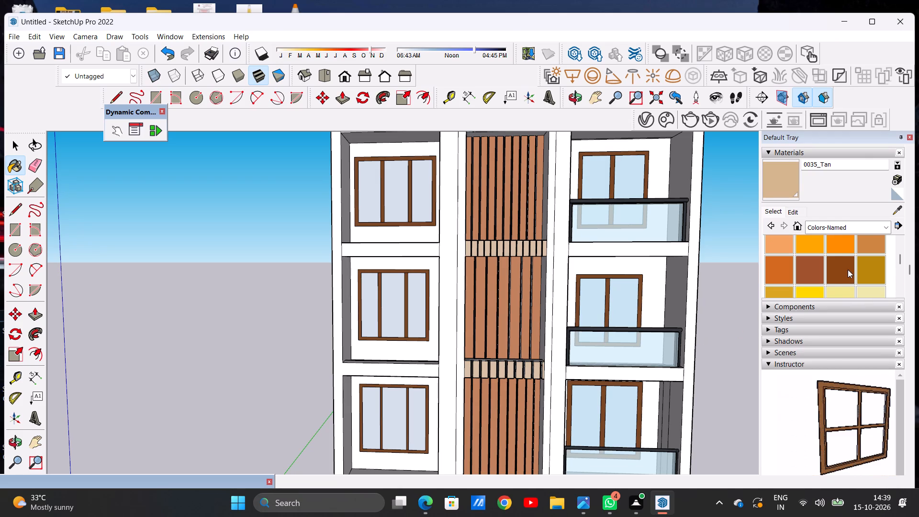
{"action": "scroll", "coordinate": [848, 270], "scroll_direction": "down", "scroll_amount": 2}
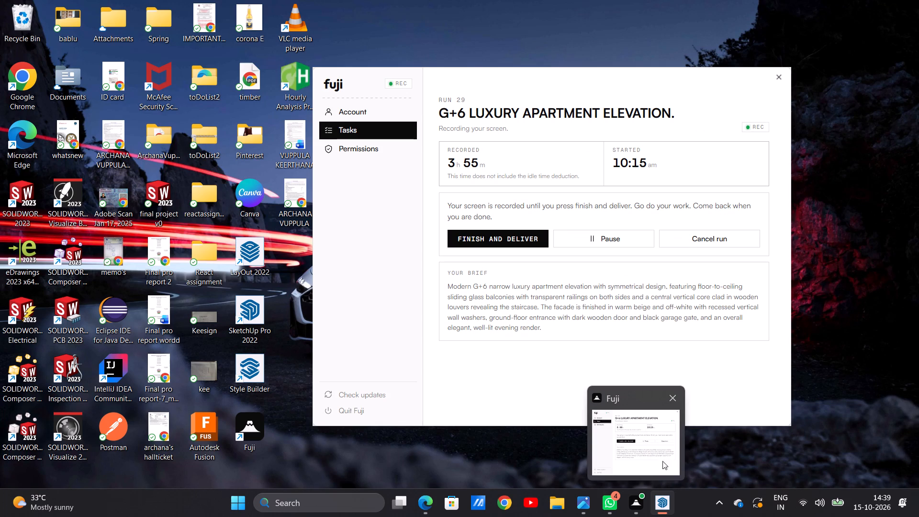
{"action": "left_click", "coordinate": [650, 450]}
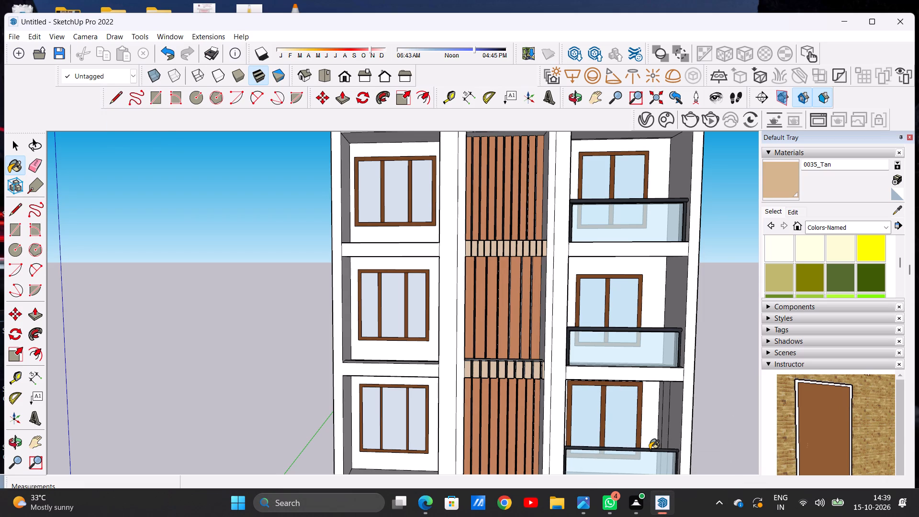
{"action": "scroll", "coordinate": [558, 386], "scroll_direction": "down", "scroll_amount": 15}
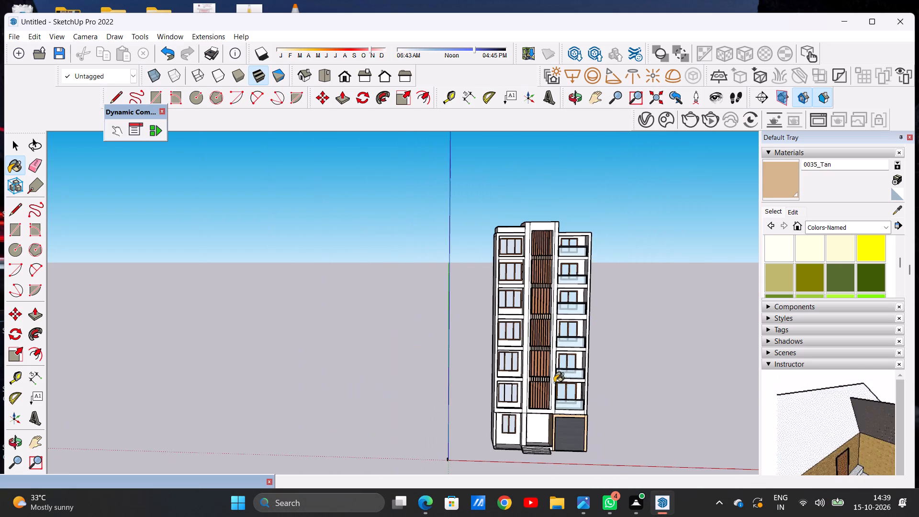
{"action": "scroll", "coordinate": [537, 412], "scroll_direction": "up", "scroll_amount": 8}
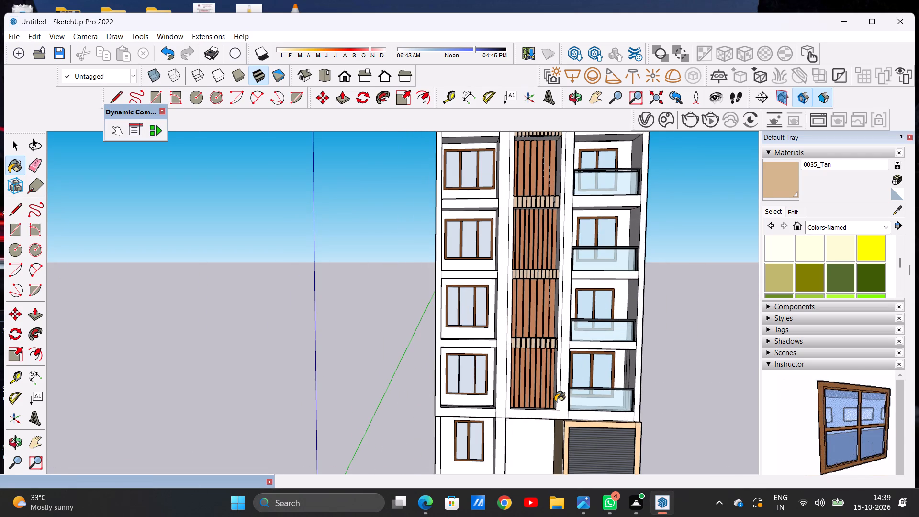
{"action": "scroll", "coordinate": [555, 402], "scroll_direction": "up", "scroll_amount": 9}
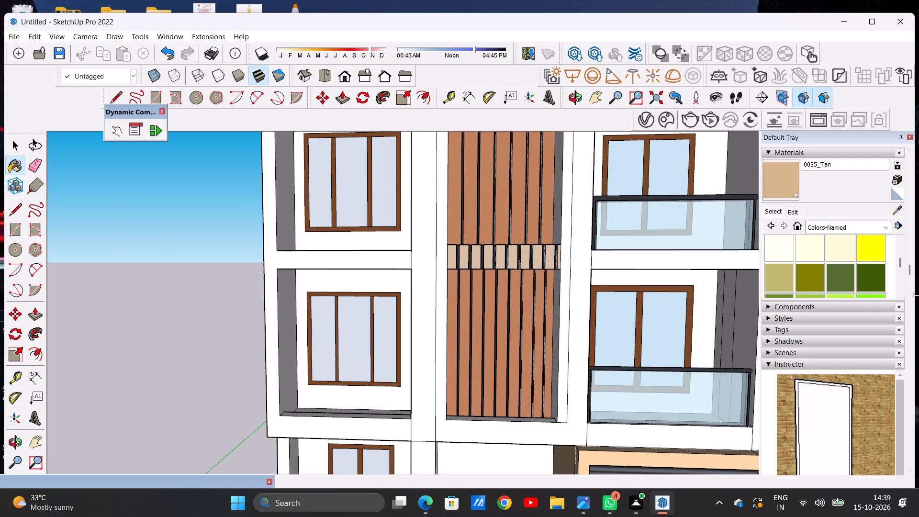
{"action": "scroll", "coordinate": [838, 251], "scroll_direction": "down", "scroll_amount": 3}
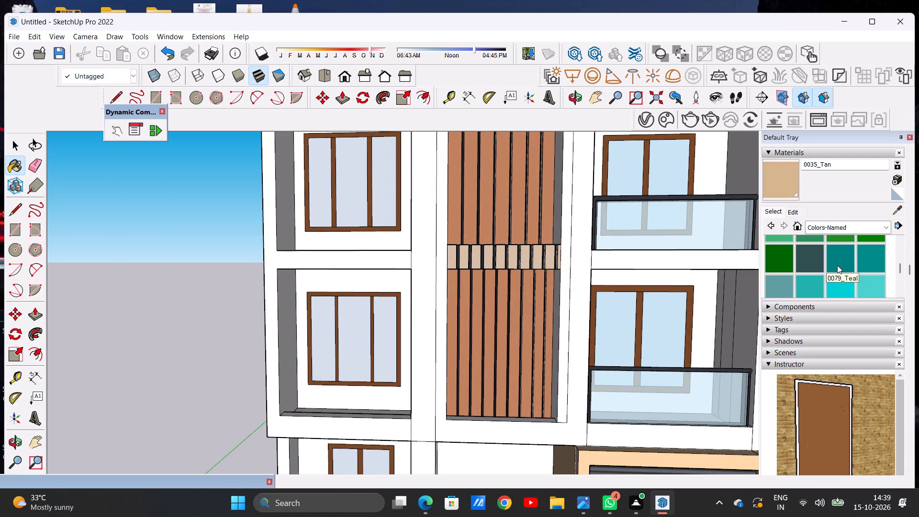
{"action": "scroll", "coordinate": [837, 267], "scroll_direction": "down", "scroll_amount": 8}
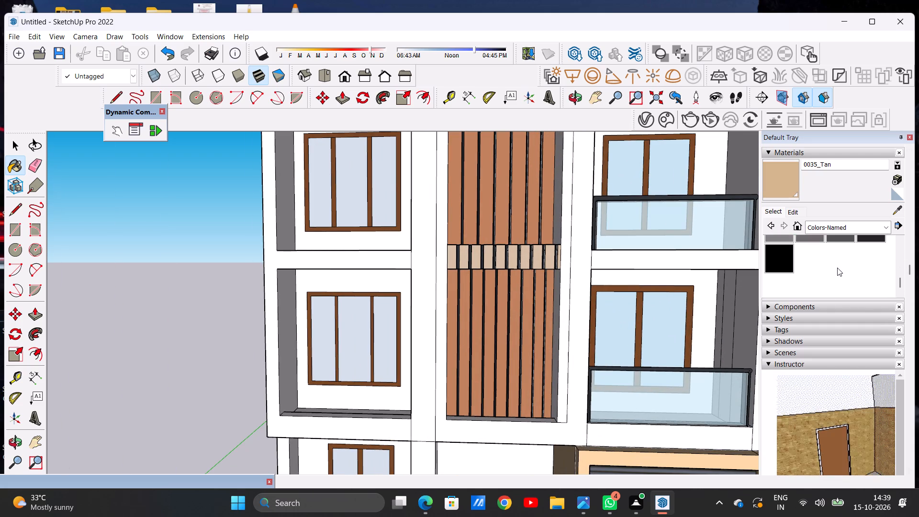
{"action": "scroll", "coordinate": [837, 268], "scroll_direction": "down", "scroll_amount": 1}
{"action": "scroll", "coordinate": [837, 268], "scroll_direction": "up", "scroll_amount": 10}
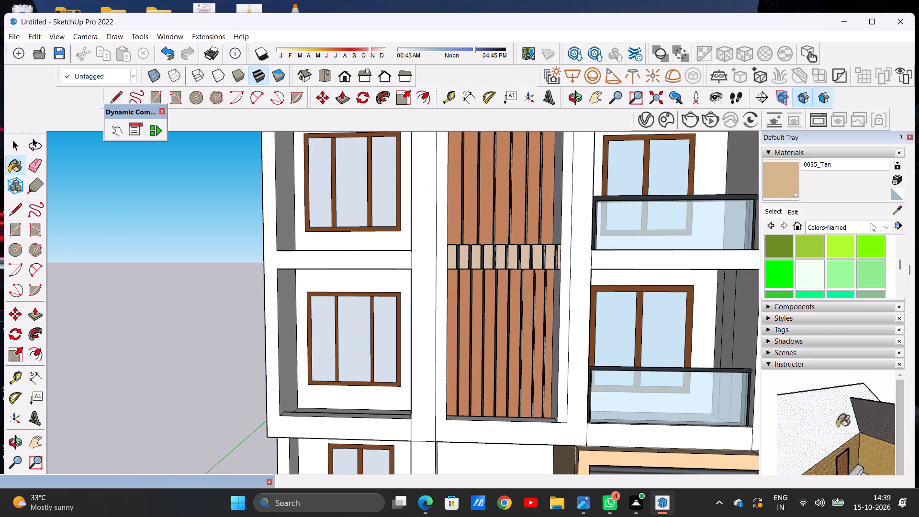
Choose Wood Veneer 02 from the Wood collection as the paint material.
{"action": "left_click", "coordinate": [871, 223]}
{"action": "left_click", "coordinate": [819, 380]}
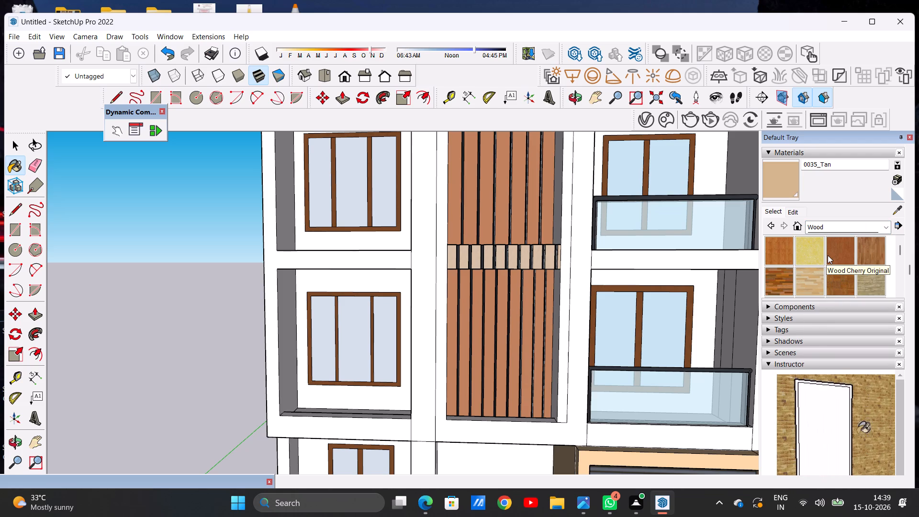
{"action": "scroll", "coordinate": [834, 259], "scroll_direction": "down", "scroll_amount": 1}
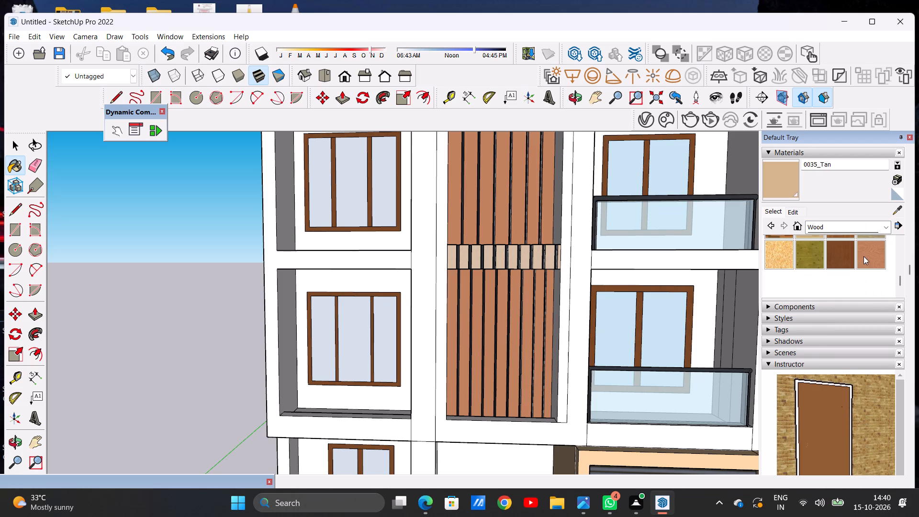
{"action": "left_click", "coordinate": [871, 256]}
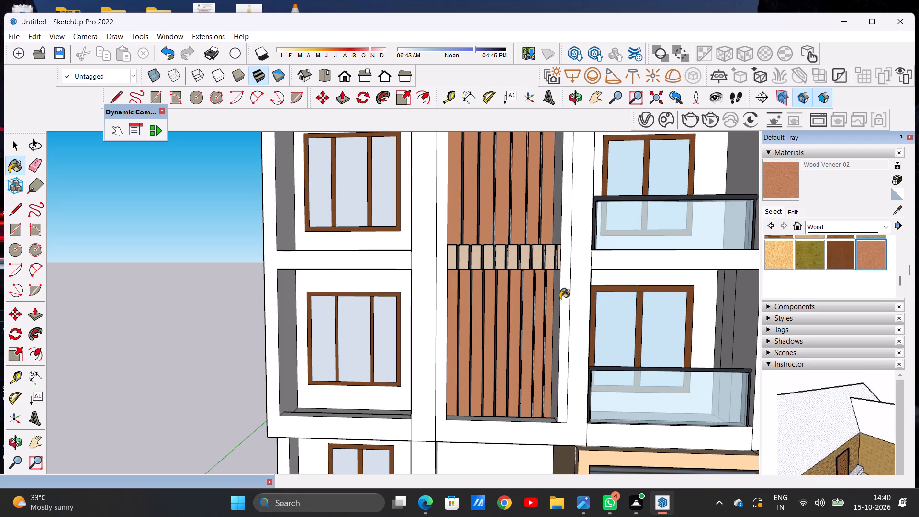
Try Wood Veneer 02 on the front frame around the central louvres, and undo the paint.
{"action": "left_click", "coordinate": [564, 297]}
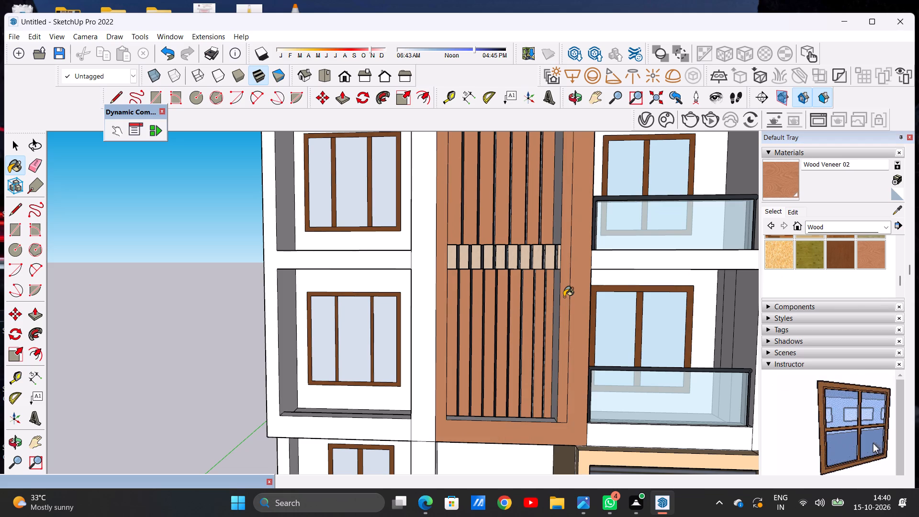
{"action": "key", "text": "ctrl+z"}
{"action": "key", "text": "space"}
Examine the central louvre frame and neighbouring facade bays over the full height of the building.
{"action": "scroll", "coordinate": [542, 340], "scroll_direction": "down", "scroll_amount": 7}
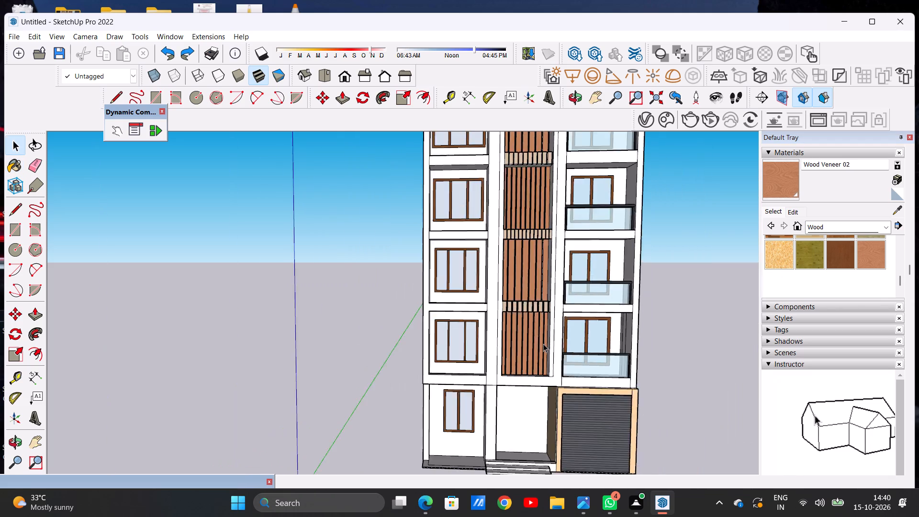
{"action": "scroll", "coordinate": [543, 344], "scroll_direction": "down", "scroll_amount": 11}
{"action": "scroll", "coordinate": [560, 189], "scroll_direction": "up", "scroll_amount": 4}
{"action": "middle_click_drag", "start_coordinate": [556, 243], "coordinate": [515, 247]}
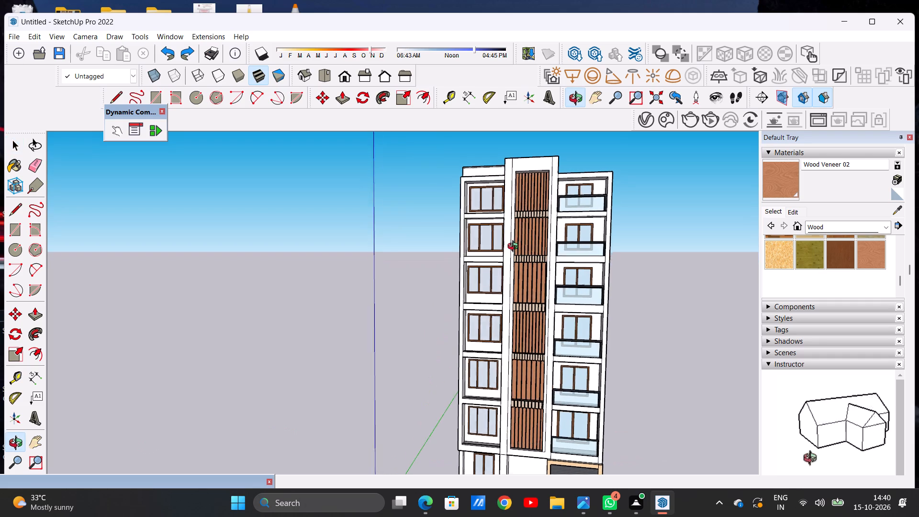
{"action": "middle_click_drag", "start_coordinate": [515, 247], "coordinate": [512, 247]}
{"action": "scroll", "coordinate": [549, 424], "scroll_direction": "up", "scroll_amount": 16}
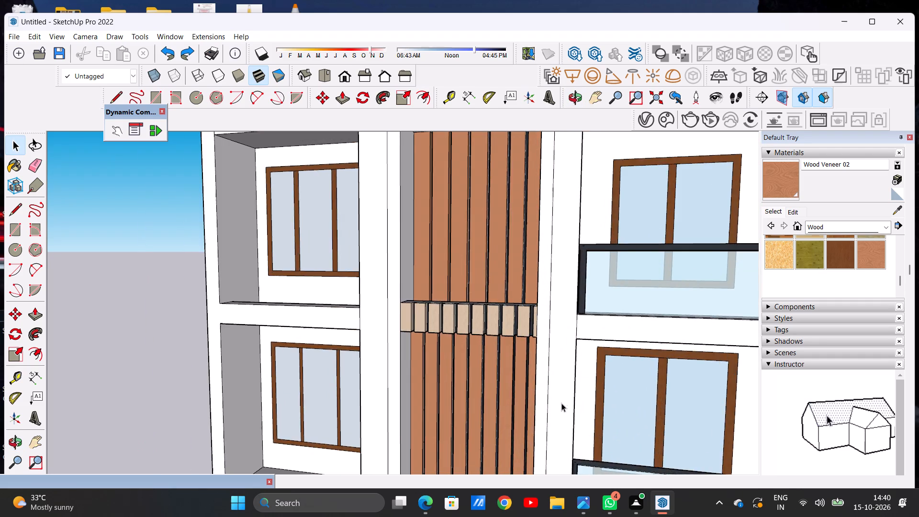
{"action": "scroll", "coordinate": [563, 397], "scroll_direction": "down", "scroll_amount": 9}
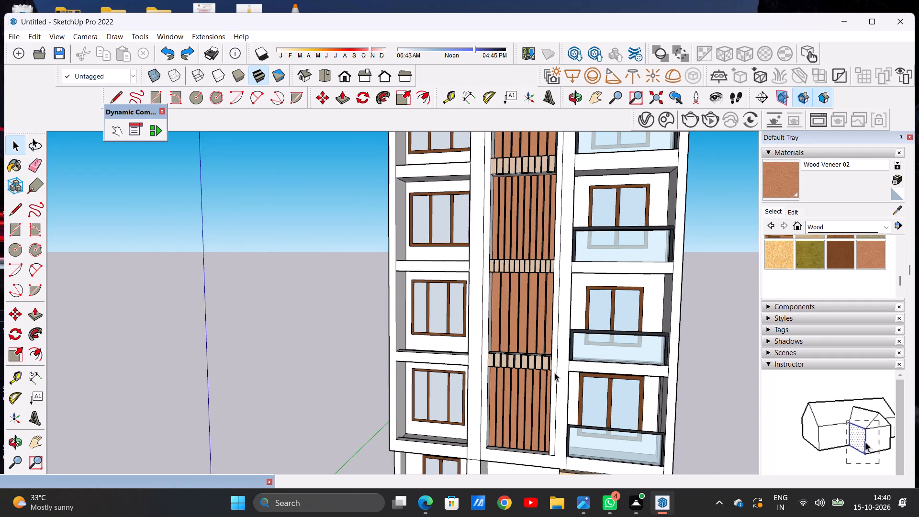
{"action": "scroll", "coordinate": [554, 341], "scroll_direction": "down", "scroll_amount": 5}
{"action": "scroll", "coordinate": [564, 270], "scroll_direction": "down", "scroll_amount": 6}
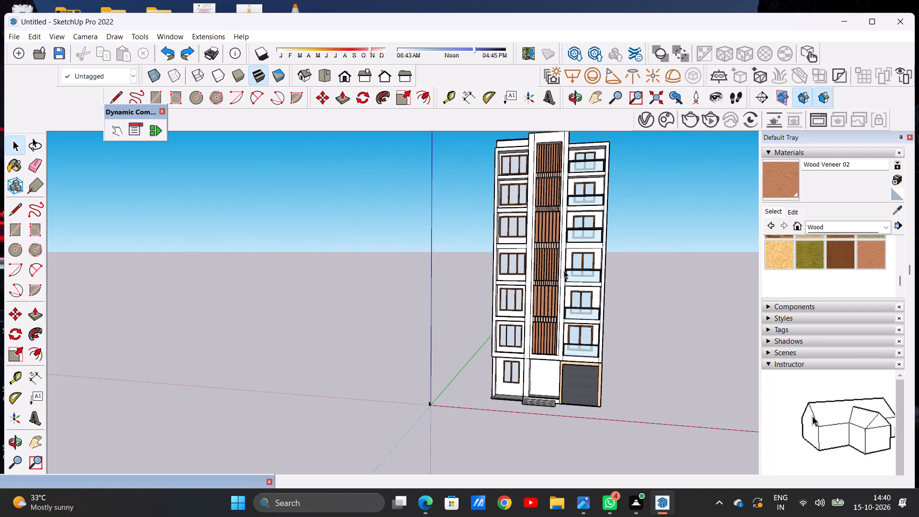
Paint the front face of the tall frame around the central louvres with Wood Veneer 02.
{"action": "scroll", "coordinate": [563, 146], "scroll_direction": "up", "scroll_amount": 8}
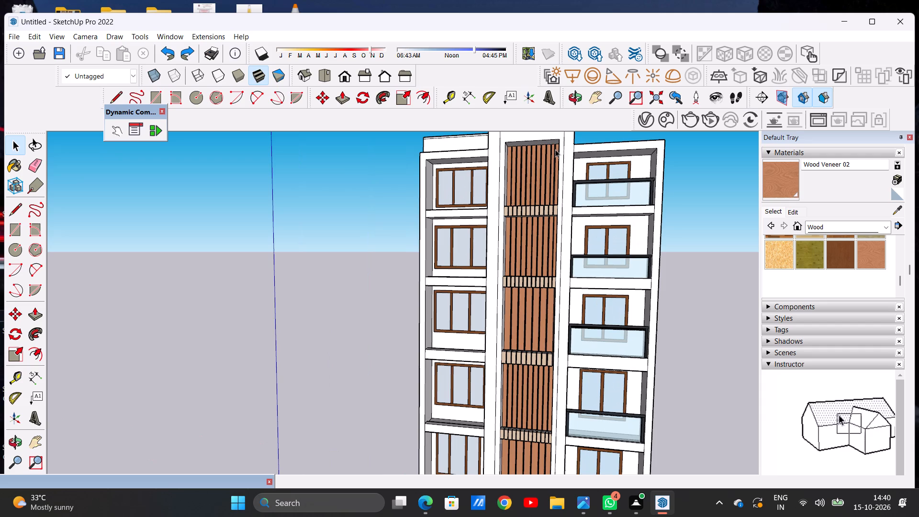
{"action": "scroll", "coordinate": [557, 164], "scroll_direction": "down", "scroll_amount": 11}
{"action": "scroll", "coordinate": [549, 156], "scroll_direction": "up", "scroll_amount": 13}
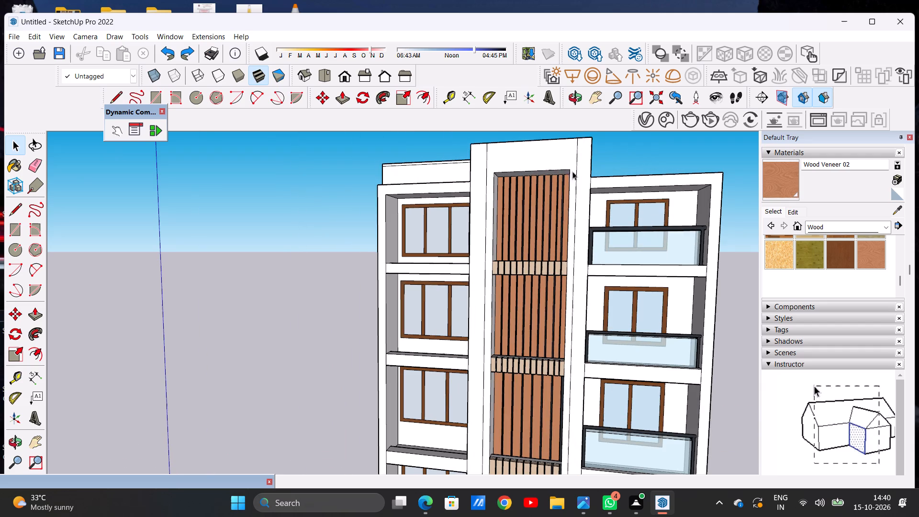
{"action": "left_click", "coordinate": [863, 259]}
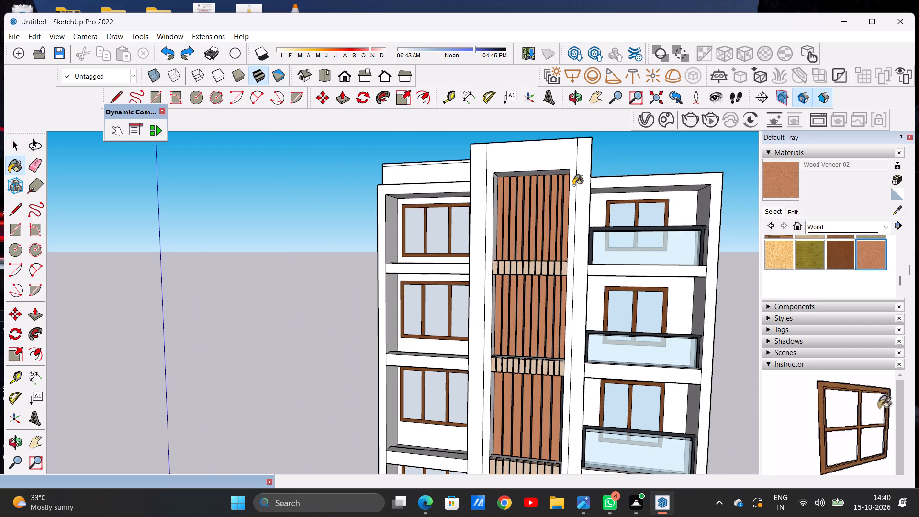
{"action": "scroll", "coordinate": [544, 160], "scroll_direction": "up", "scroll_amount": 5}
{"action": "left_click", "coordinate": [554, 156]}
{"action": "scroll", "coordinate": [583, 186], "scroll_direction": "down", "scroll_amount": 8}
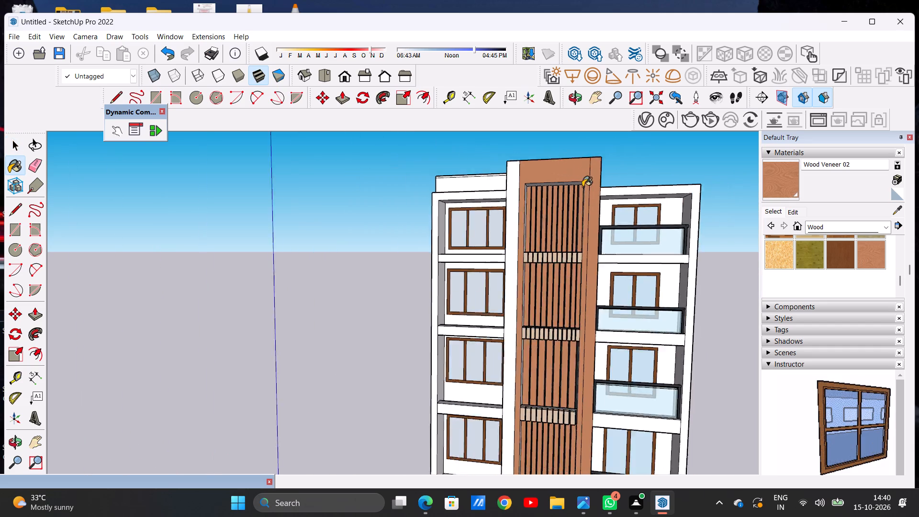
Examine the painted frame and louvres from an oblique angle along the height of the facade.
{"action": "scroll", "coordinate": [583, 187], "scroll_direction": "down", "scroll_amount": 4}
{"action": "middle_click_drag", "start_coordinate": [566, 269], "coordinate": [462, 285]}
{"action": "scroll", "coordinate": [611, 244], "scroll_direction": "up", "scroll_amount": 3}
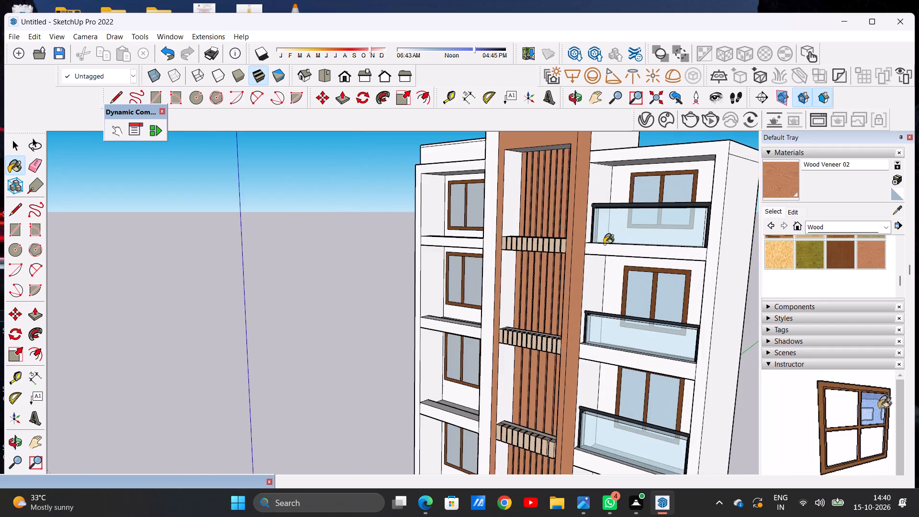
{"action": "scroll", "coordinate": [604, 244], "scroll_direction": "up", "scroll_amount": 11}
{"action": "scroll", "coordinate": [565, 267], "scroll_direction": "down", "scroll_amount": 1}
{"action": "scroll", "coordinate": [565, 267], "scroll_direction": "up", "scroll_amount": 3}
{"action": "scroll", "coordinate": [584, 244], "scroll_direction": "down", "scroll_amount": 19}
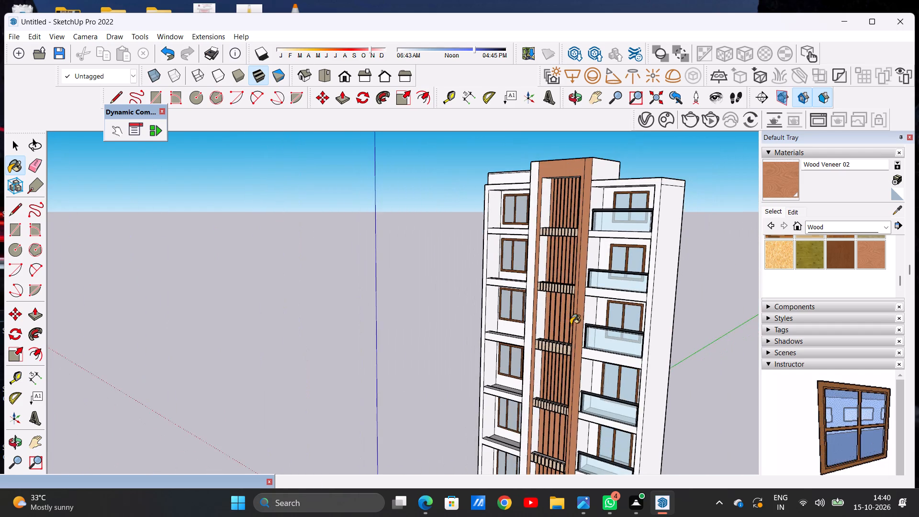
{"action": "scroll", "coordinate": [569, 373], "scroll_direction": "up", "scroll_amount": 20}
{"action": "scroll", "coordinate": [569, 373], "scroll_direction": "up", "scroll_amount": 9}
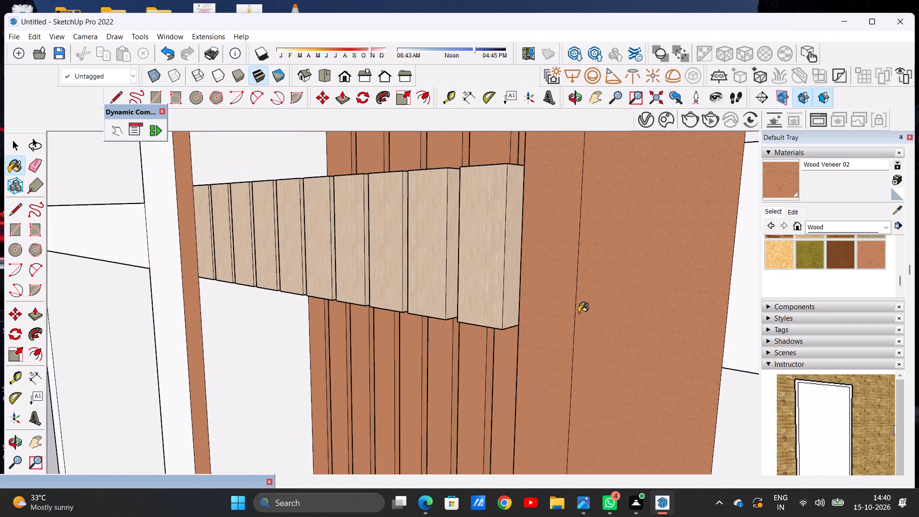
{"action": "scroll", "coordinate": [584, 288], "scroll_direction": "down", "scroll_amount": 20}
{"action": "scroll", "coordinate": [584, 288], "scroll_direction": "down", "scroll_amount": 6}
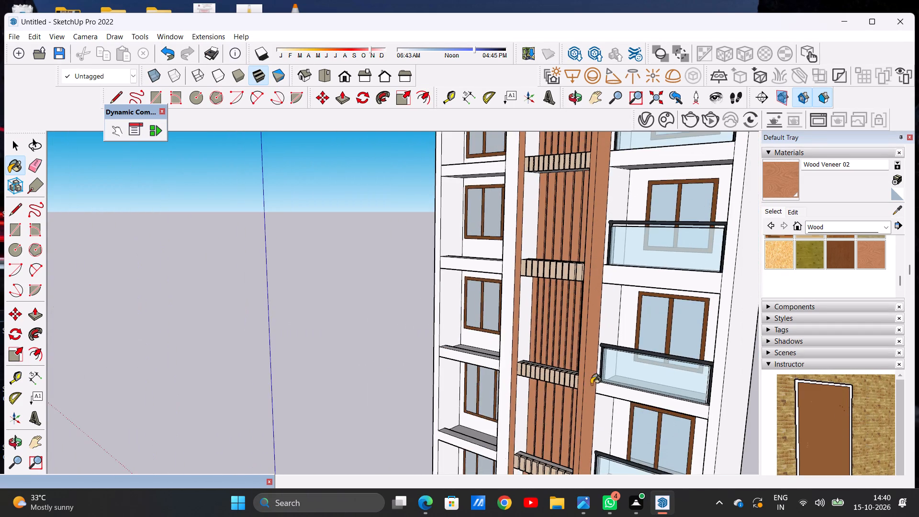
{"action": "scroll", "coordinate": [591, 382], "scroll_direction": "down", "scroll_amount": 7}
{"action": "scroll", "coordinate": [578, 459], "scroll_direction": "up", "scroll_amount": 1}
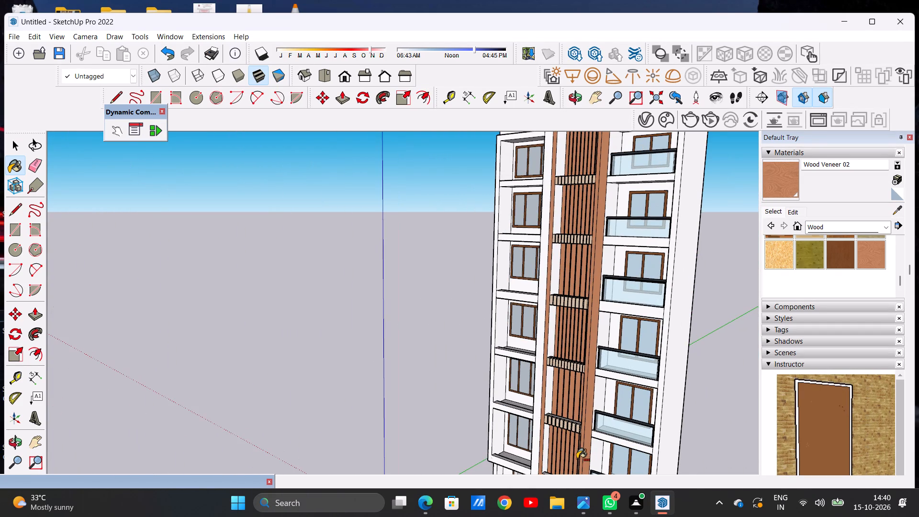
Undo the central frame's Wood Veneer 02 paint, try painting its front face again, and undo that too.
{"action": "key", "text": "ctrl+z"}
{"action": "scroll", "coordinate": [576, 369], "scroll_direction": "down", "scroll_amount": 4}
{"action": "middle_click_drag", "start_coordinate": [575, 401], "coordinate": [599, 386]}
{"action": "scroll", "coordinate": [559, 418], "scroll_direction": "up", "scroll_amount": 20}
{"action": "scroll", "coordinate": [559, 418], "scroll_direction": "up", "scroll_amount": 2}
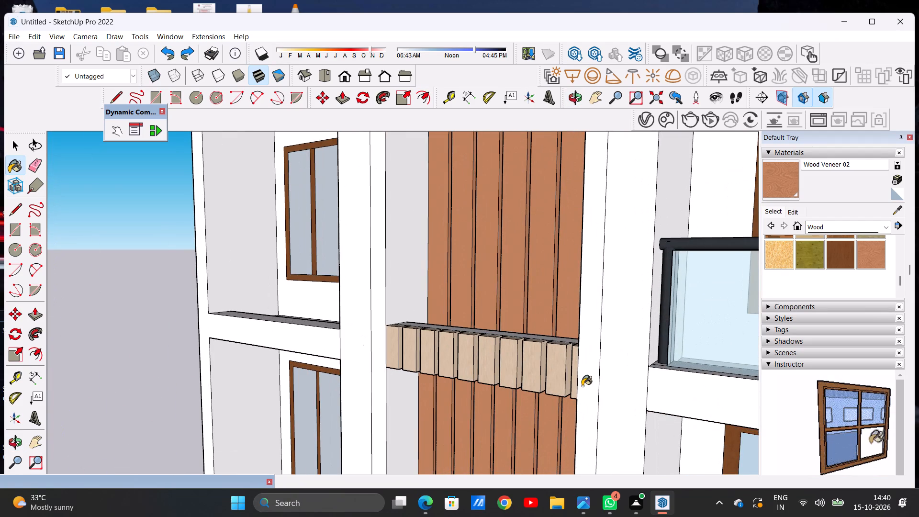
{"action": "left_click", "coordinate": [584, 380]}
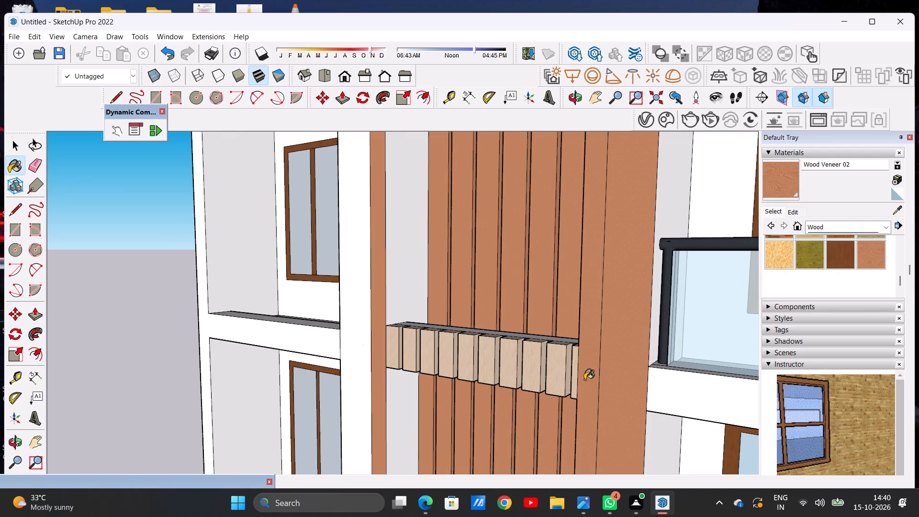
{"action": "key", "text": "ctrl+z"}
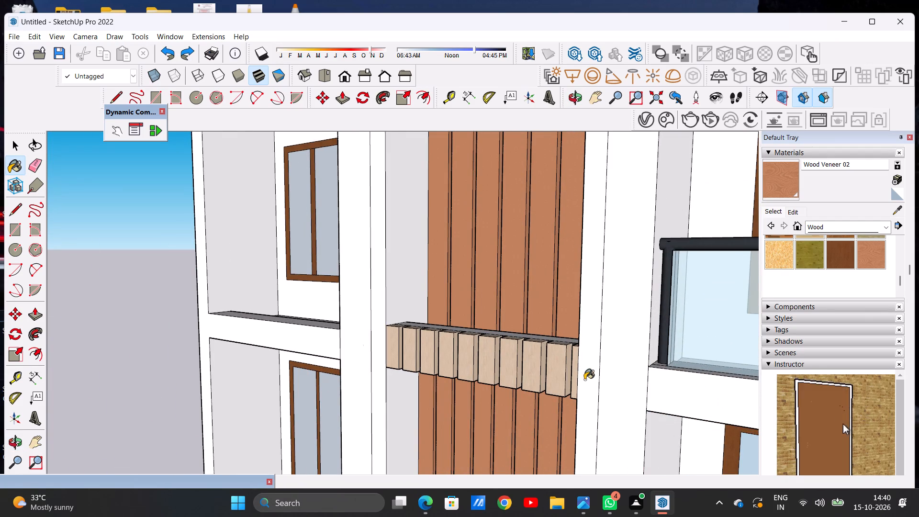
Draw a vertical line extending the louvre frame's dividing line beside the garage bay down to the first-floor slab's lower edge.
{"action": "key", "text": "space"}
{"action": "scroll", "coordinate": [648, 328], "scroll_direction": "down", "scroll_amount": 12}
{"action": "scroll", "coordinate": [628, 321], "scroll_direction": "up", "scroll_amount": 1}
{"action": "scroll", "coordinate": [628, 321], "scroll_direction": "down", "scroll_amount": 14}
{"action": "scroll", "coordinate": [608, 388], "scroll_direction": "up", "scroll_amount": 8}
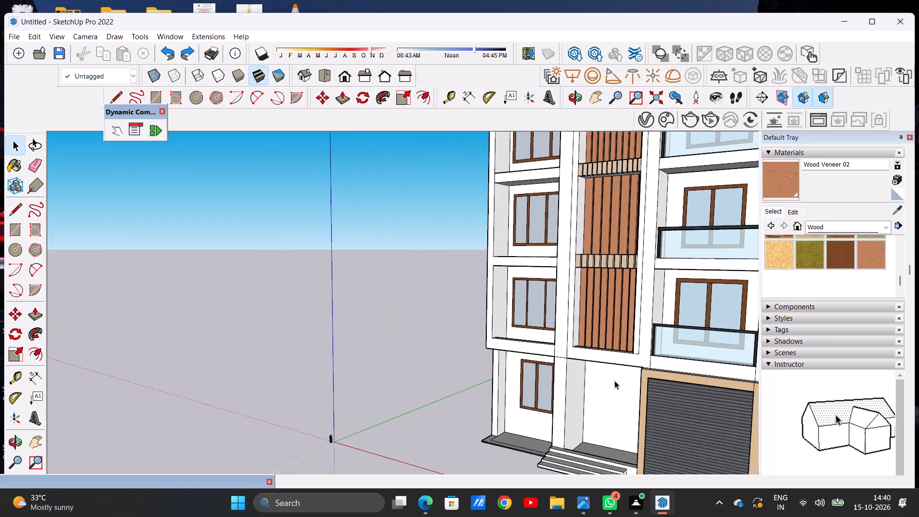
{"action": "scroll", "coordinate": [633, 350], "scroll_direction": "up", "scroll_amount": 6}
{"action": "middle_click_drag", "start_coordinate": [638, 351], "coordinate": [708, 354]}
{"action": "scroll", "coordinate": [610, 343], "scroll_direction": "up", "scroll_amount": 6}
{"action": "middle_click_drag", "start_coordinate": [593, 339], "coordinate": [625, 341]}
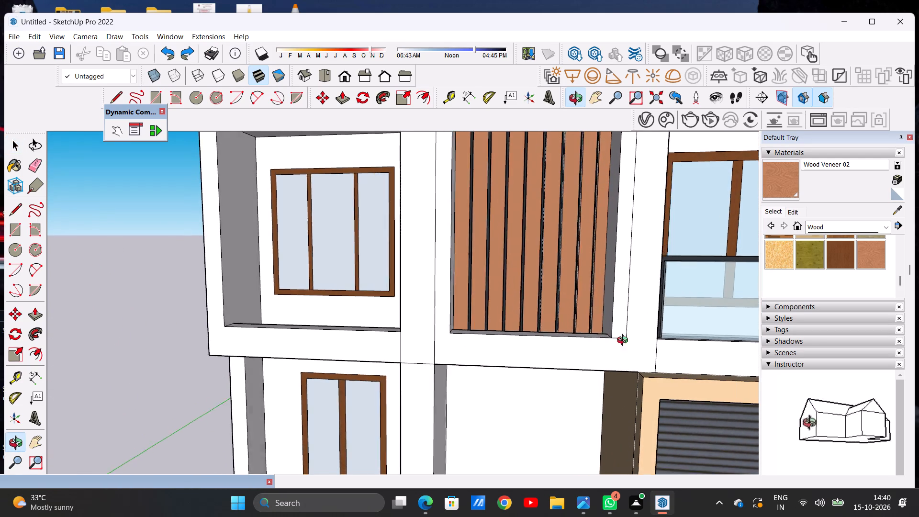
{"action": "middle_click_drag", "start_coordinate": [625, 341], "coordinate": [611, 341]}
{"action": "scroll", "coordinate": [616, 344], "scroll_direction": "up", "scroll_amount": 2}
{"action": "key", "text": "l"}
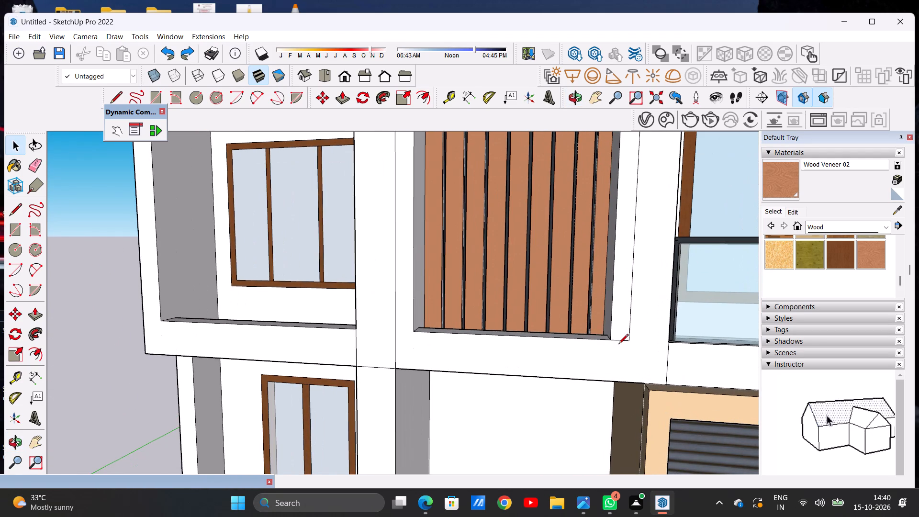
{"action": "scroll", "coordinate": [632, 368], "scroll_direction": "up", "scroll_amount": 4}
{"action": "scroll", "coordinate": [632, 368], "scroll_direction": "down", "scroll_amount": 1}
{"action": "scroll", "coordinate": [633, 368], "scroll_direction": "up", "scroll_amount": 3}
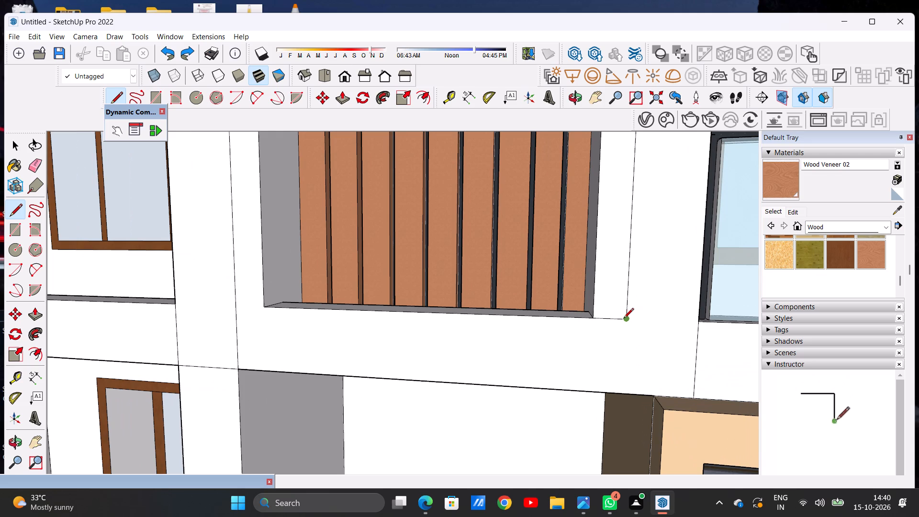
{"action": "left_click", "coordinate": [624, 319]}
{"action": "left_click", "coordinate": [620, 395]}
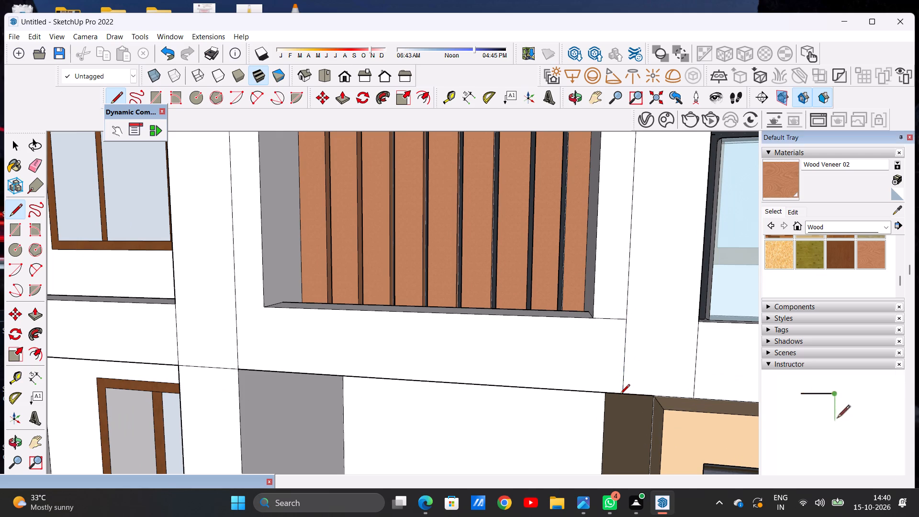
Erase the short horizontal edge between the louvre recess's lower corner and the frame's vertical dividing line.
{"action": "key", "text": "space"}
{"action": "type", "text": "e"}
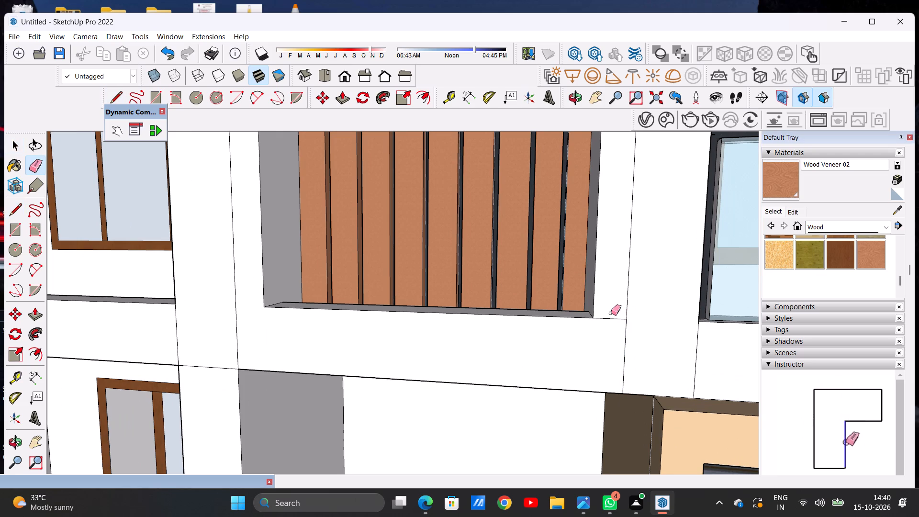
{"action": "left_click_drag", "start_coordinate": [611, 313], "coordinate": [600, 330]}
{"action": "key", "text": "space"}
Paint the front face of the central louvre frame, including its bottom band, with Wood Veneer 02.
{"action": "scroll", "coordinate": [600, 330], "scroll_direction": "down", "scroll_amount": 18}
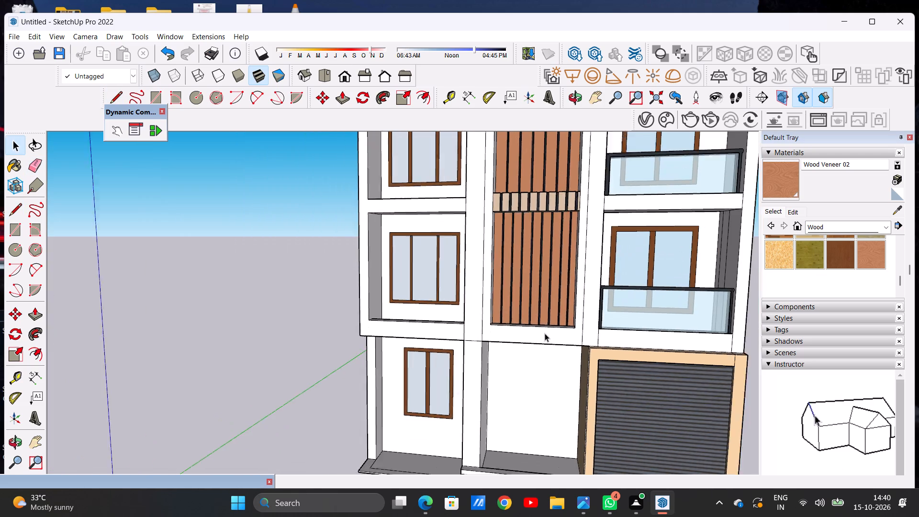
{"action": "left_click", "coordinate": [860, 256]}
{"action": "scroll", "coordinate": [577, 326], "scroll_direction": "up", "scroll_amount": 5}
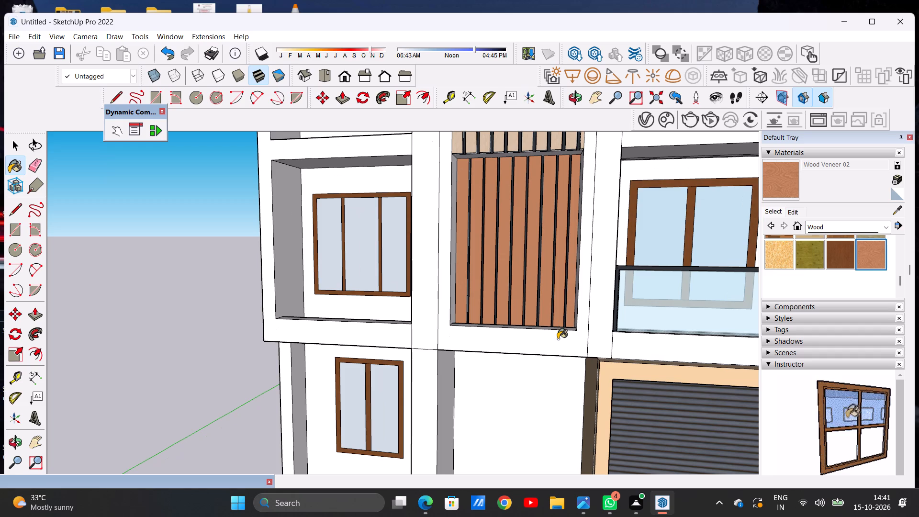
{"action": "left_click", "coordinate": [558, 339]}
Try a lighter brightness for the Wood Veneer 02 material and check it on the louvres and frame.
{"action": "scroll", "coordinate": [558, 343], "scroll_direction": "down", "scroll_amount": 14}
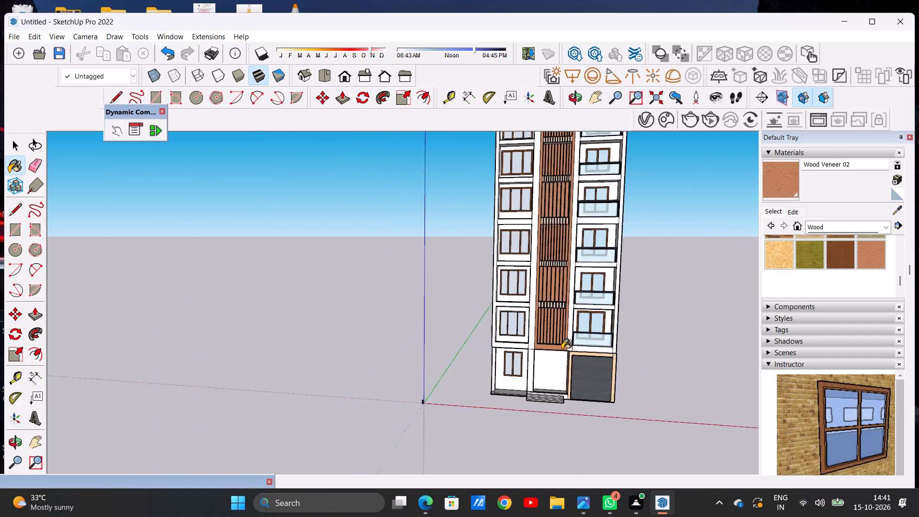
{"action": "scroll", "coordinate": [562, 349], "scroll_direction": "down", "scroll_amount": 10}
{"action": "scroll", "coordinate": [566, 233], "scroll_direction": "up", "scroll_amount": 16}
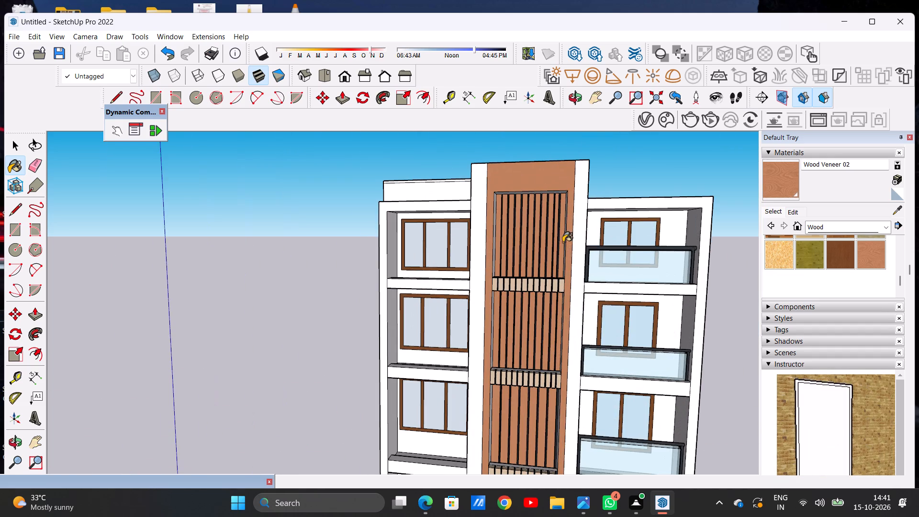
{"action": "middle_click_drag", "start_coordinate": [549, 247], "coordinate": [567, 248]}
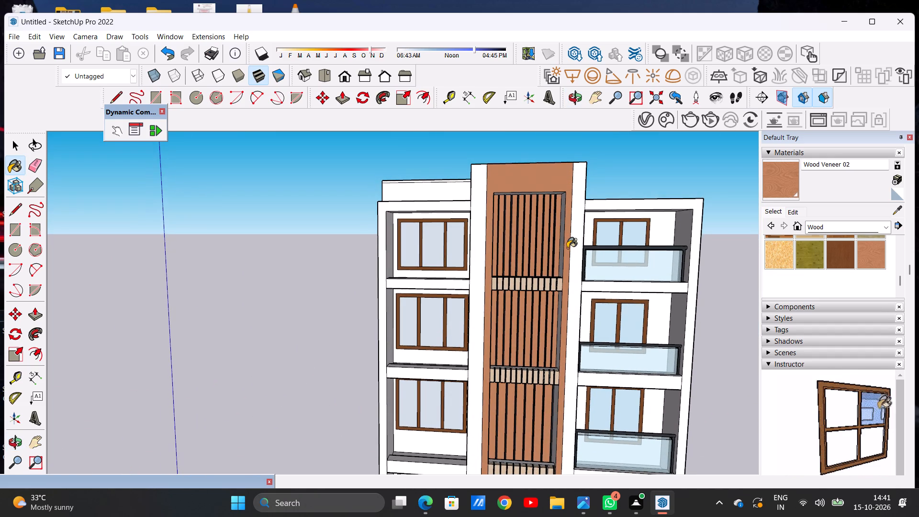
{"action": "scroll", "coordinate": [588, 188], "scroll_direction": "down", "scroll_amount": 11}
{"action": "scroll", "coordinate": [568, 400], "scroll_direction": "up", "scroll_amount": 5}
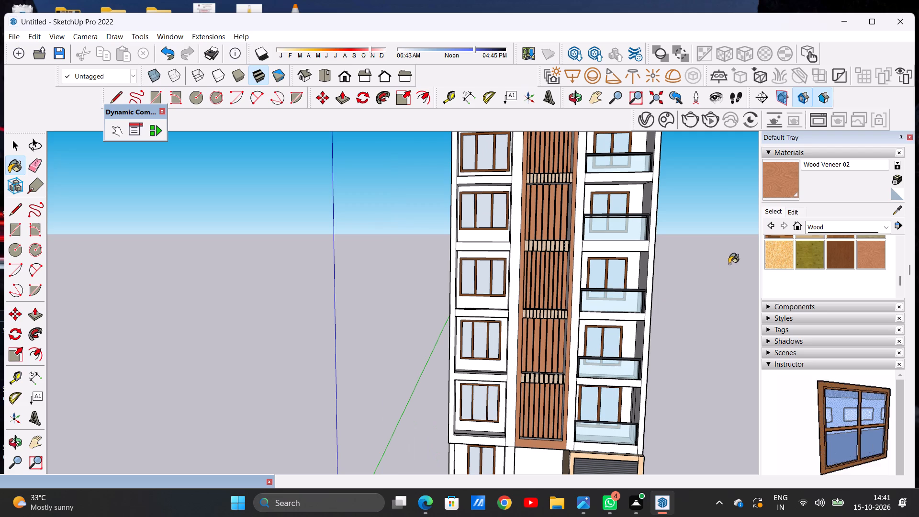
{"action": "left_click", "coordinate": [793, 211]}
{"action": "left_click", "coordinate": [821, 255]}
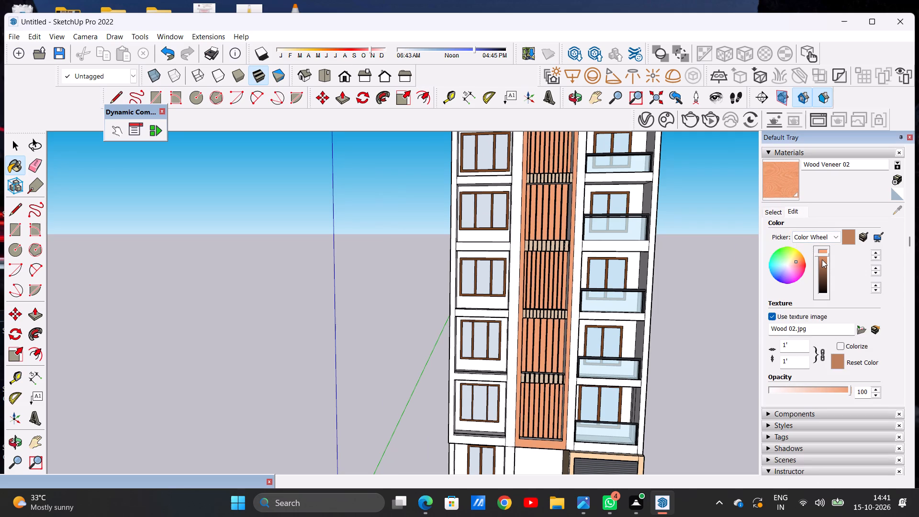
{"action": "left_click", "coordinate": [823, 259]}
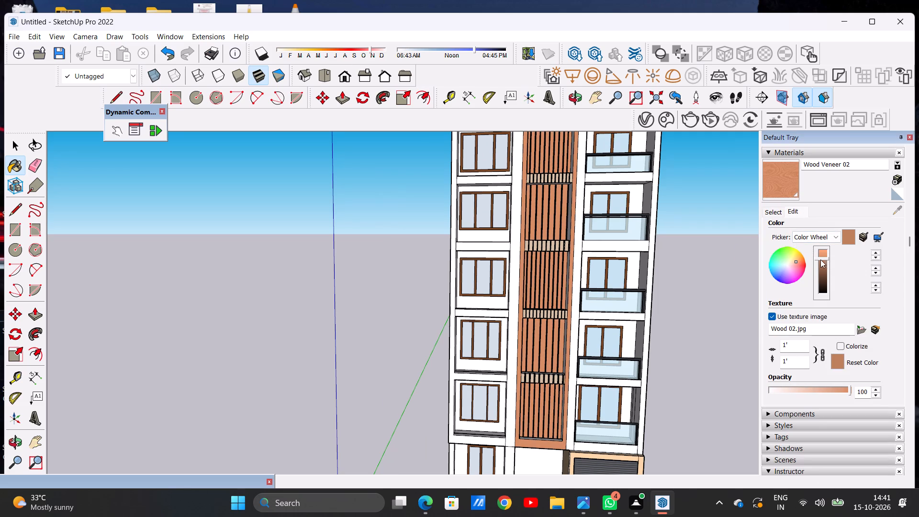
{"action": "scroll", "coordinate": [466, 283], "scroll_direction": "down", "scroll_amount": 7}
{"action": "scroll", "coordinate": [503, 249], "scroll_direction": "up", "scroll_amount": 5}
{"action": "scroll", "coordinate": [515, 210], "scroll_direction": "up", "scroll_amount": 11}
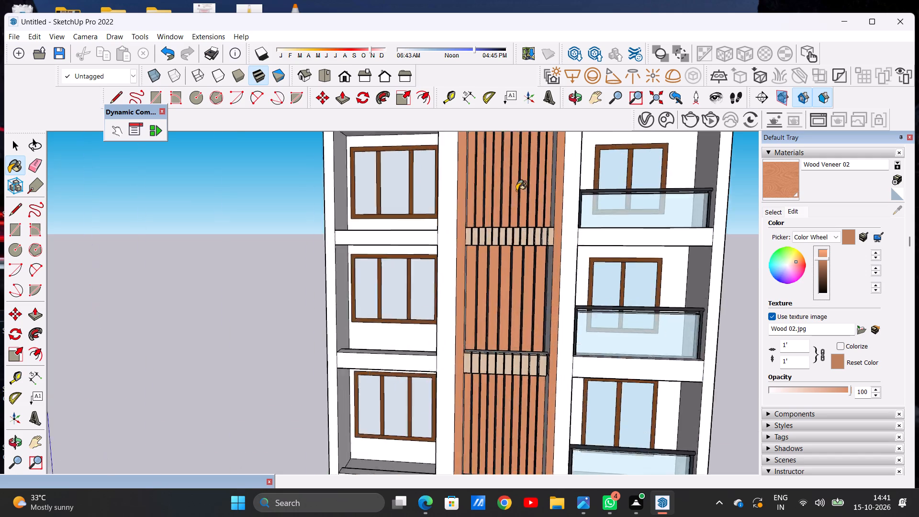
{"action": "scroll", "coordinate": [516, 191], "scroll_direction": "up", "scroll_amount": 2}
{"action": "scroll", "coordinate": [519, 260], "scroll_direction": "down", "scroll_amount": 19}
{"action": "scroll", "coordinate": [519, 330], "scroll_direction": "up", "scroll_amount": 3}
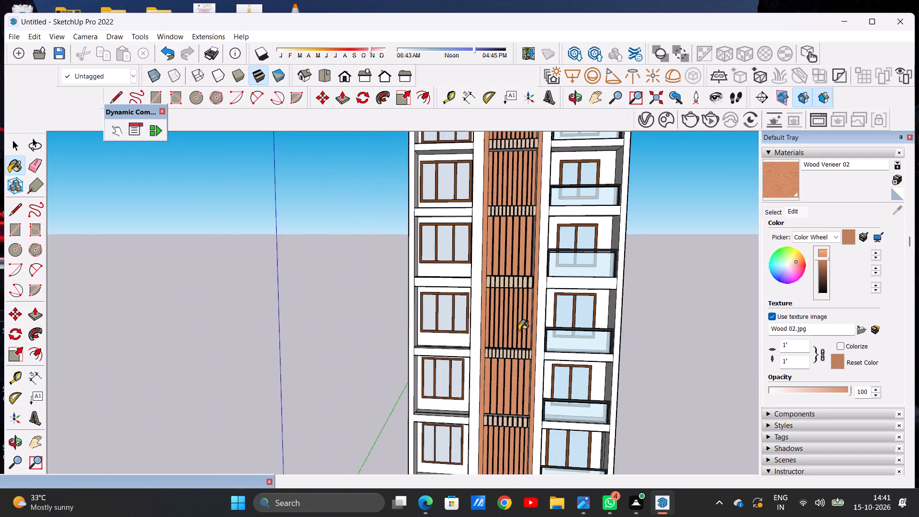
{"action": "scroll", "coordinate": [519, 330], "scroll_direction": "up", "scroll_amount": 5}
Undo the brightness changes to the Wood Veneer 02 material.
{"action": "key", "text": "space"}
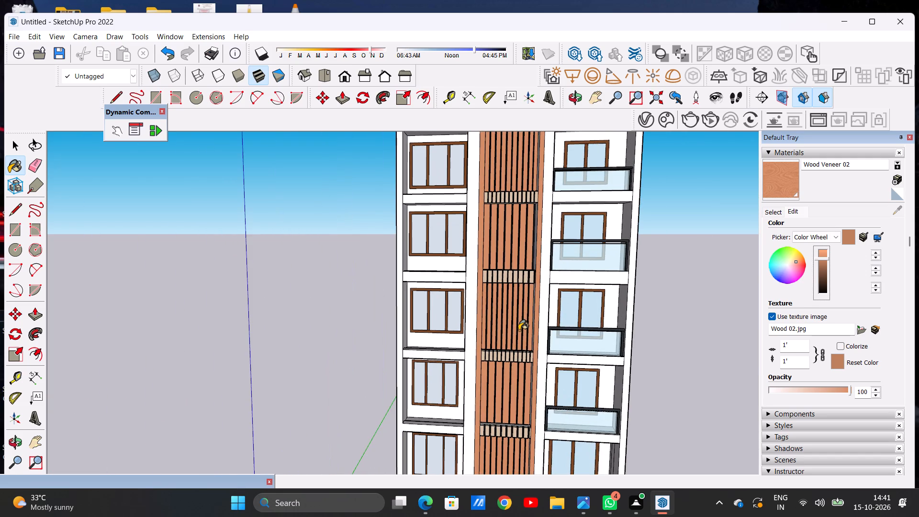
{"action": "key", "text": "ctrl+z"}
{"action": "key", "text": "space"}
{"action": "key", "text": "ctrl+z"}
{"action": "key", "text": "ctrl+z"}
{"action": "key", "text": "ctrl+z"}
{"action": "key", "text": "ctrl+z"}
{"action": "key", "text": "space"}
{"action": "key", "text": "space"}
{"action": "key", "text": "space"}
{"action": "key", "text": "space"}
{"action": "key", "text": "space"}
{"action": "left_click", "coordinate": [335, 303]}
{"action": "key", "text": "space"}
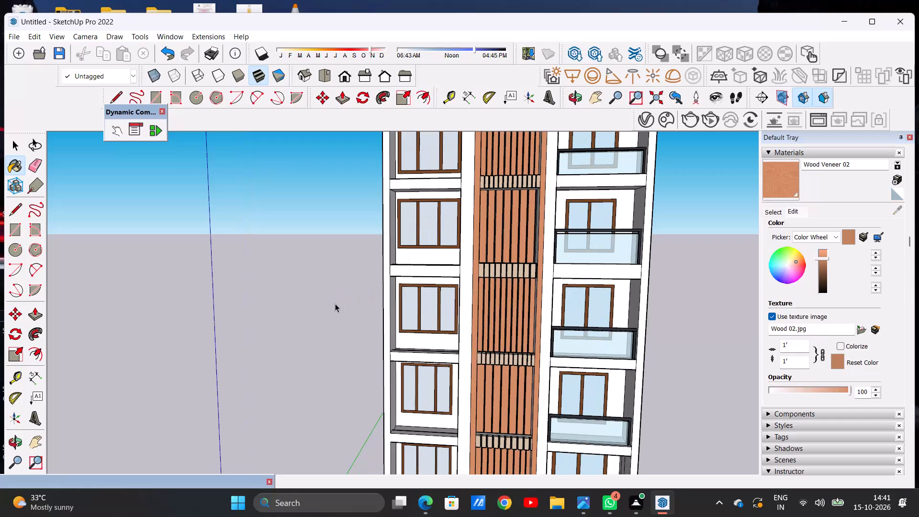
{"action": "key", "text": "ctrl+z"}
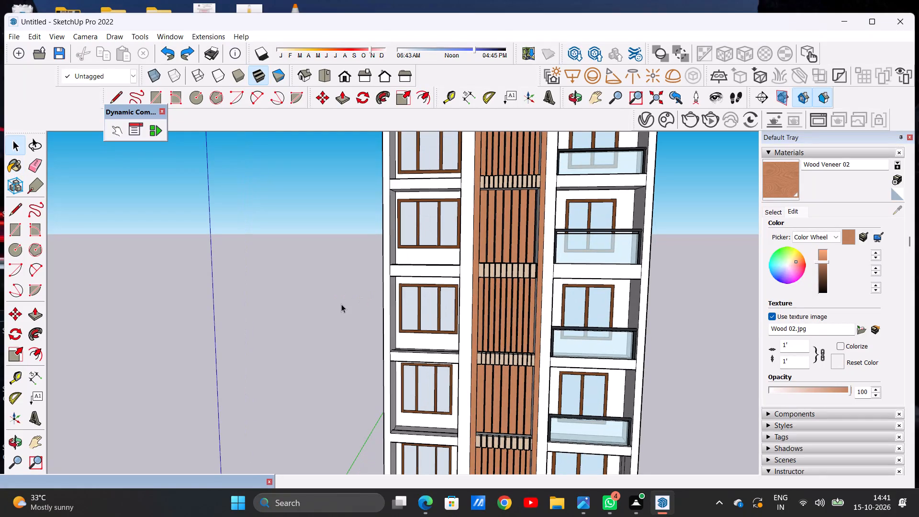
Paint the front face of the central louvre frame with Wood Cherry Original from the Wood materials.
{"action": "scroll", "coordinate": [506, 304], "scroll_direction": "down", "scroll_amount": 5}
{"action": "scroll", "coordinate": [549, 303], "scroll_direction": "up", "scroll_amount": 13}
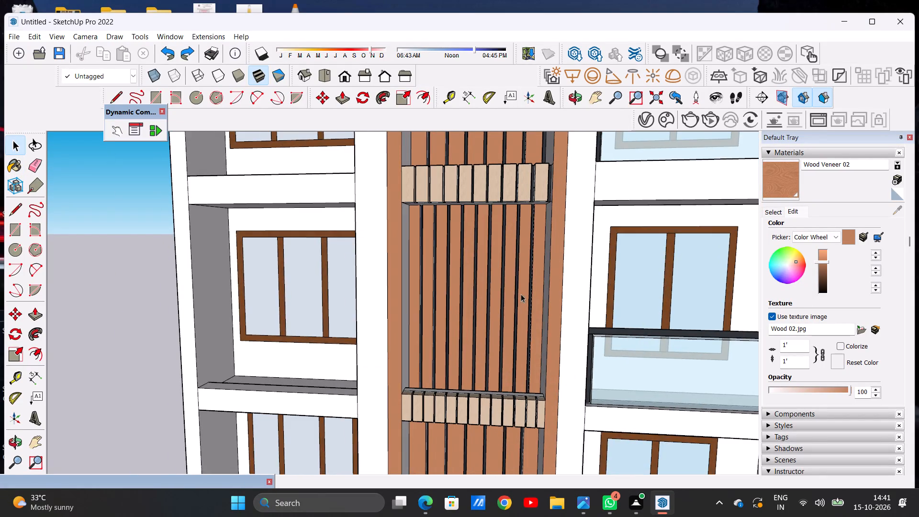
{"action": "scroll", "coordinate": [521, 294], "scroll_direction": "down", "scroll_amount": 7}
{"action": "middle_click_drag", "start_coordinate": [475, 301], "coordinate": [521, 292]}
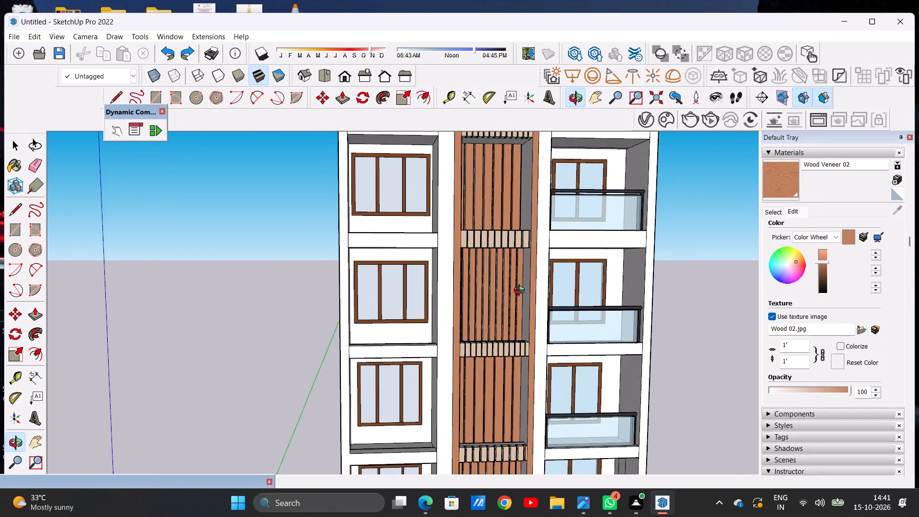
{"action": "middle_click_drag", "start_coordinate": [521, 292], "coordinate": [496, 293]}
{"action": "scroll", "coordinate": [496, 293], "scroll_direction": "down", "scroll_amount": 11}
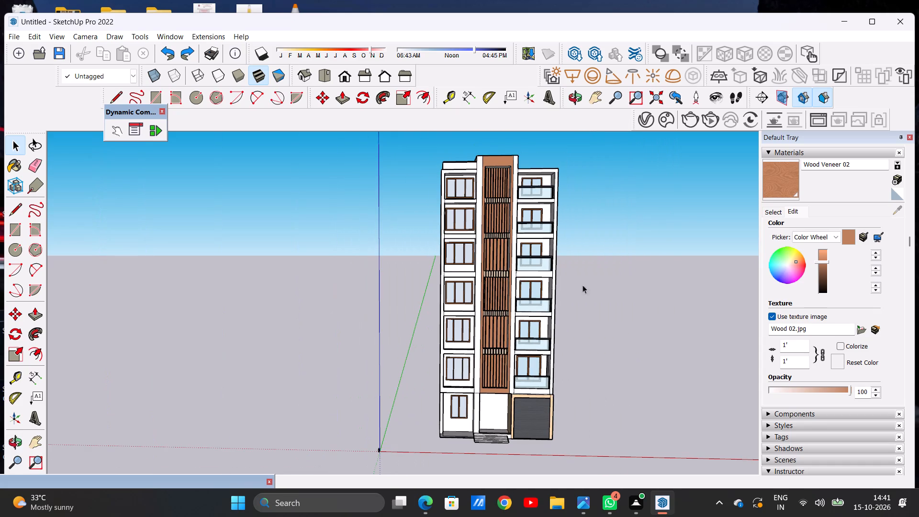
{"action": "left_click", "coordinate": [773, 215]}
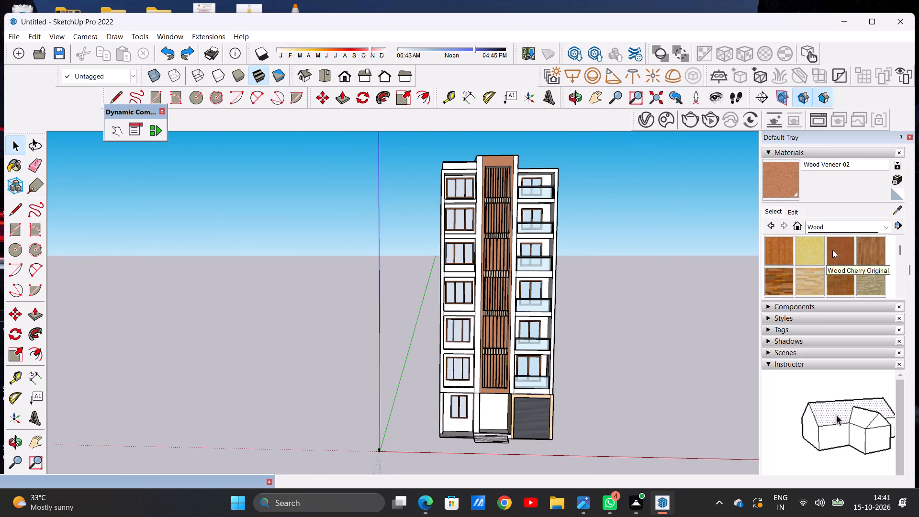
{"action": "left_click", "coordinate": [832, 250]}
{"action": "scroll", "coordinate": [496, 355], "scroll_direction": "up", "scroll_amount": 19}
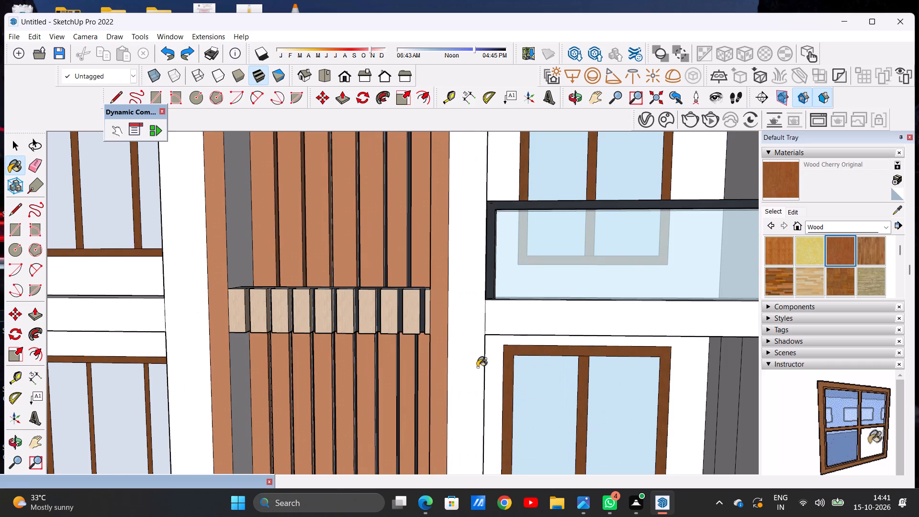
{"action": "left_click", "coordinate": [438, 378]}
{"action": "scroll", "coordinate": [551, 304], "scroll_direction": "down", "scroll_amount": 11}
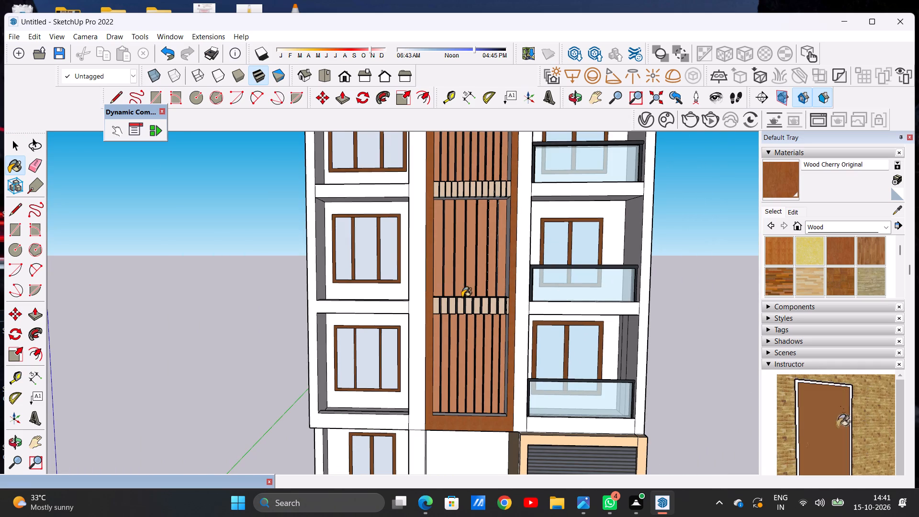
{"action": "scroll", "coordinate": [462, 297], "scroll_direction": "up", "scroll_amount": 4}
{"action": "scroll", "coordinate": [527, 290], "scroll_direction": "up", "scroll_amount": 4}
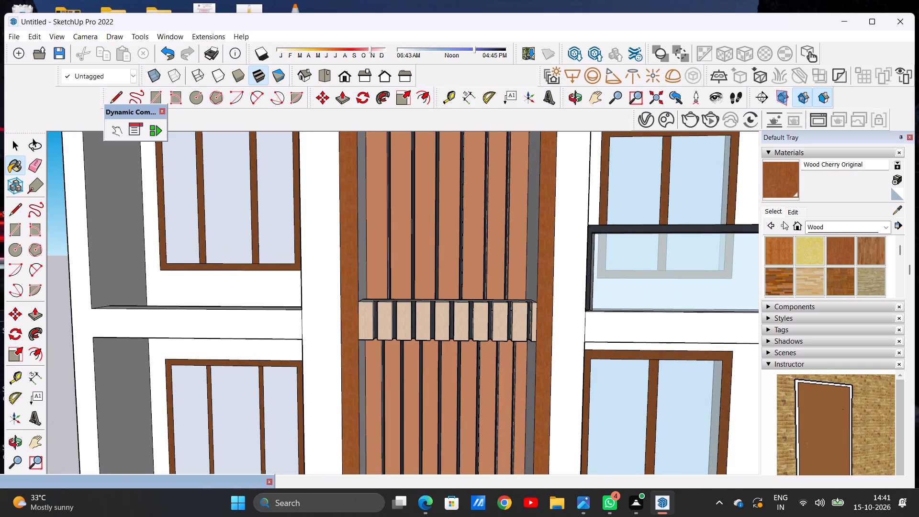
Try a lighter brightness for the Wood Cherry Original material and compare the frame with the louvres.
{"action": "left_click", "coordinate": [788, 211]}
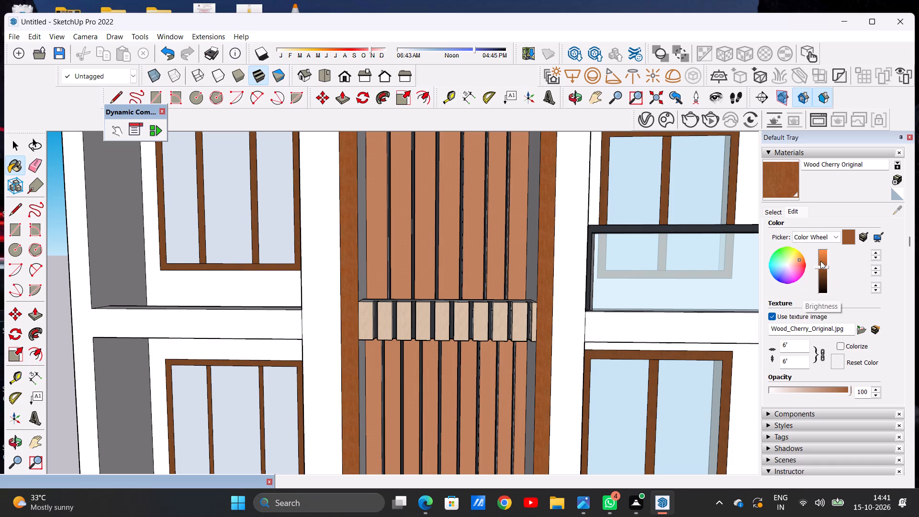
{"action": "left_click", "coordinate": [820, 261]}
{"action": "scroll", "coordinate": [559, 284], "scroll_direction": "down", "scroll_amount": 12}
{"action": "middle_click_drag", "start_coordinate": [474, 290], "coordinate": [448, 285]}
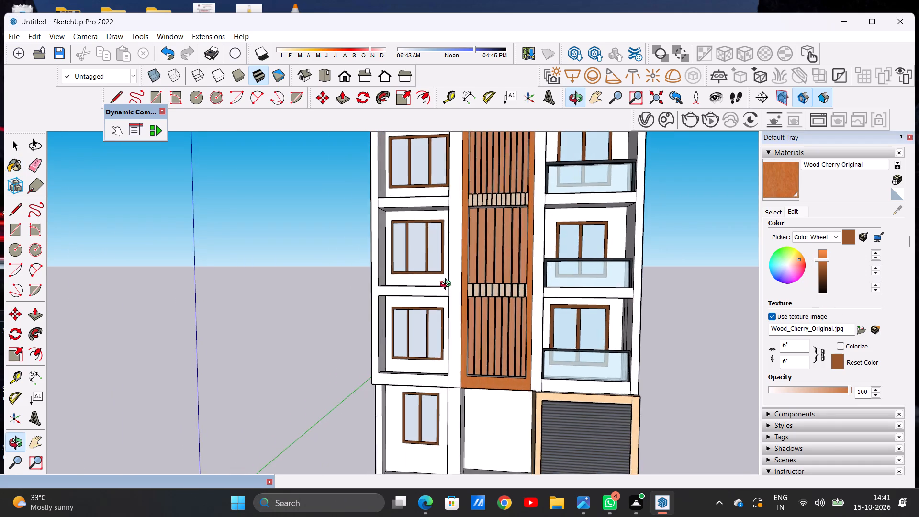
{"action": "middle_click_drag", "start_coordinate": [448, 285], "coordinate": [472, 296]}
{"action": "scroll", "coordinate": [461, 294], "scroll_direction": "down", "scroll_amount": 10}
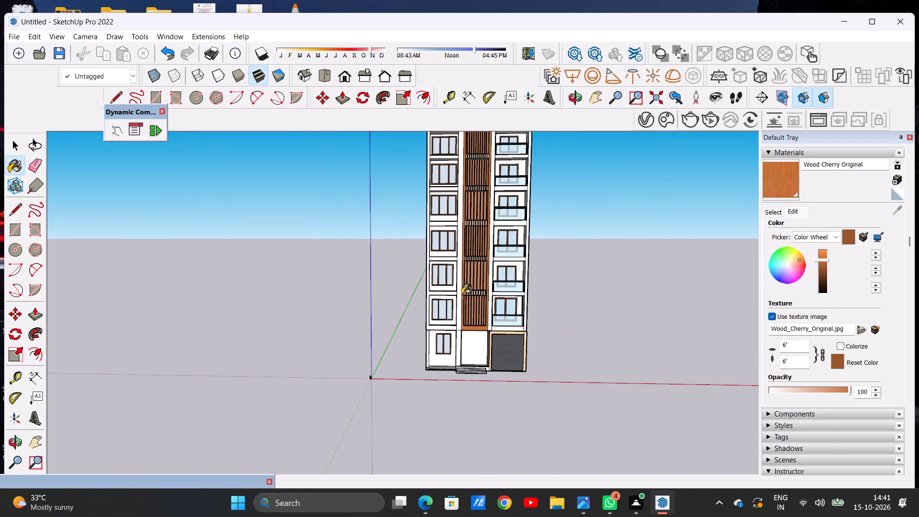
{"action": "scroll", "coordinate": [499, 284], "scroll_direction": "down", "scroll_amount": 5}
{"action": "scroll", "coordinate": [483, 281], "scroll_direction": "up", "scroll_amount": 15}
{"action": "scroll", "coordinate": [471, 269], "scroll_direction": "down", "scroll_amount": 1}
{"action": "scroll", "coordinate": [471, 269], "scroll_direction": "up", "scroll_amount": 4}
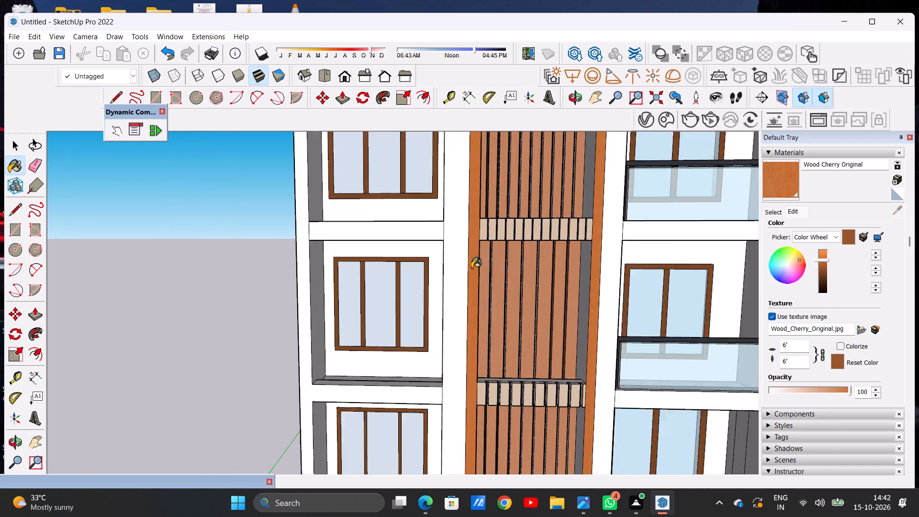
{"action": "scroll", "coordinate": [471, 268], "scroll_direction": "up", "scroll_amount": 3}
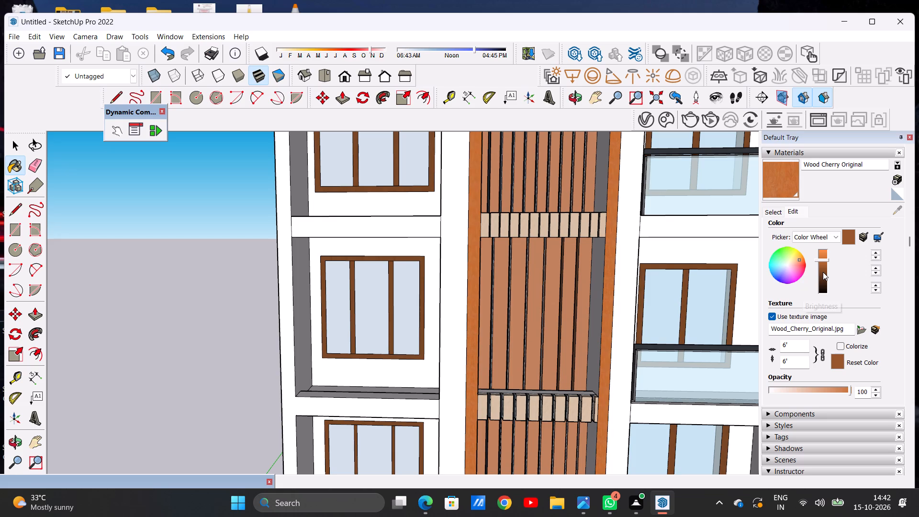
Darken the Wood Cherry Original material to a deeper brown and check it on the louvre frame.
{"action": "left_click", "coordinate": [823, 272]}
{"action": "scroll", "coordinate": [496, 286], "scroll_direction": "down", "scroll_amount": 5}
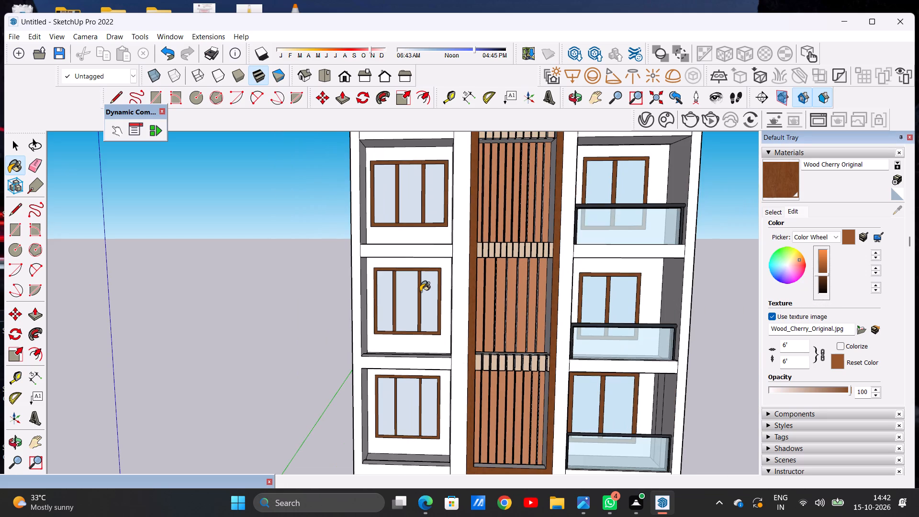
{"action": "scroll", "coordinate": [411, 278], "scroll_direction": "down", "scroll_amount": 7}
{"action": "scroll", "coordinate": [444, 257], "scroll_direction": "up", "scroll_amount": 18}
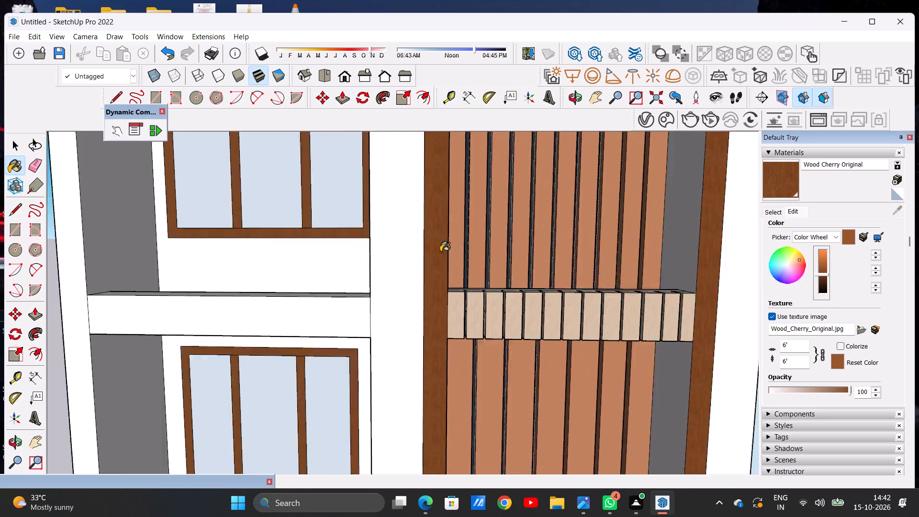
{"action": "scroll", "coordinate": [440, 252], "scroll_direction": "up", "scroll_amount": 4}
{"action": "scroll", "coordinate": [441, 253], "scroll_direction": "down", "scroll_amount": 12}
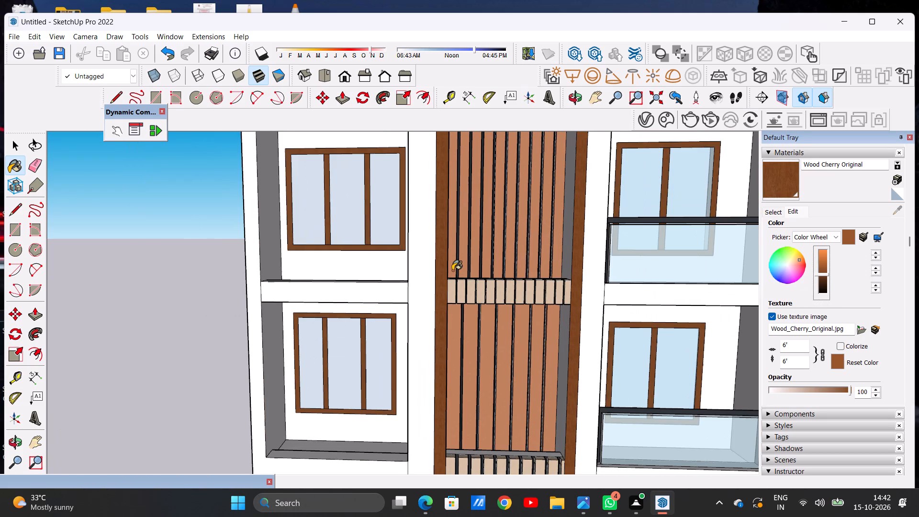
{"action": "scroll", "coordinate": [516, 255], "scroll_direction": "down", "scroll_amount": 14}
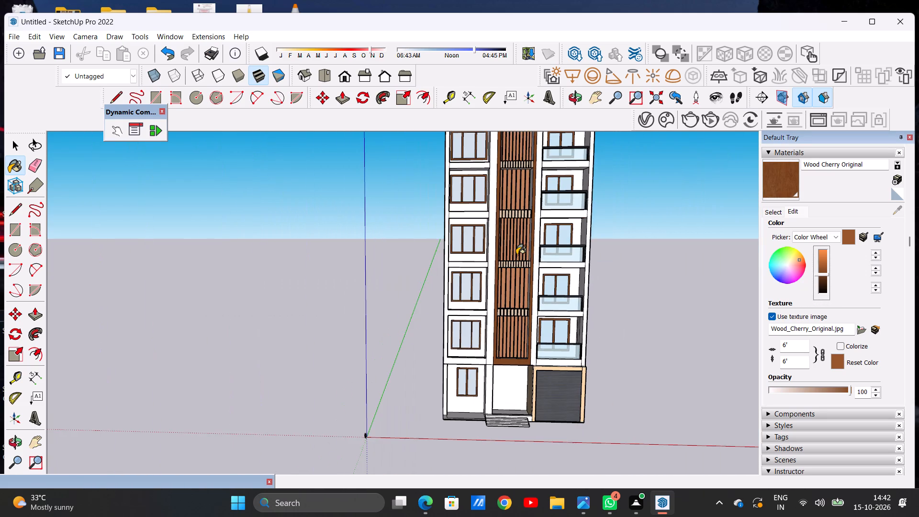
Examine the darkened louvre frame against the louvres and window frames, from the front and at an angle.
{"action": "scroll", "coordinate": [516, 255], "scroll_direction": "down", "scroll_amount": 7}
{"action": "scroll", "coordinate": [533, 183], "scroll_direction": "up", "scroll_amount": 17}
{"action": "scroll", "coordinate": [423, 181], "scroll_direction": "up", "scroll_amount": 4}
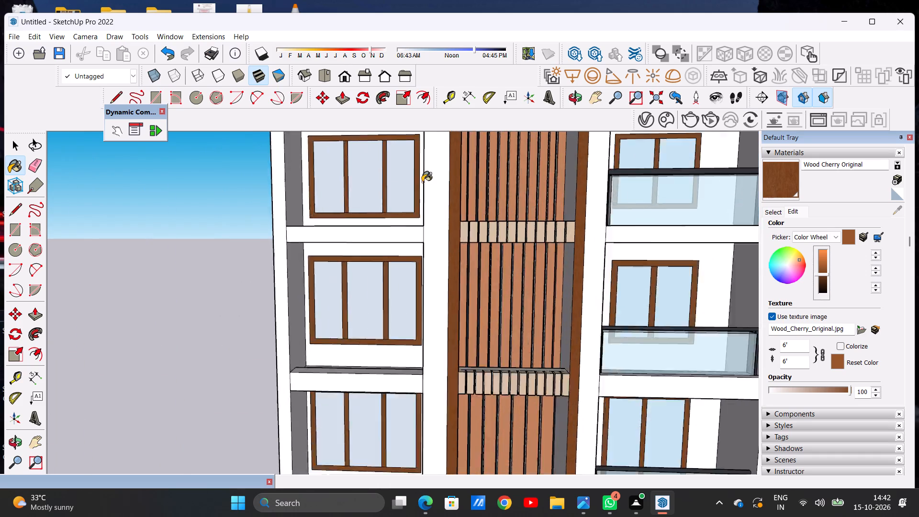
{"action": "scroll", "coordinate": [422, 182], "scroll_direction": "up", "scroll_amount": 2}
{"action": "scroll", "coordinate": [538, 197], "scroll_direction": "down", "scroll_amount": 5}
{"action": "middle_click_drag", "start_coordinate": [548, 211], "coordinate": [471, 223]}
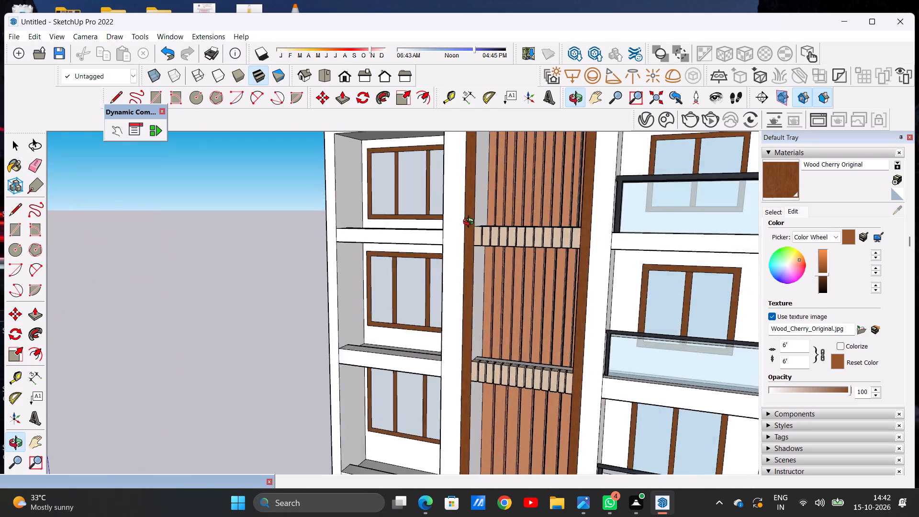
{"action": "middle_click_drag", "start_coordinate": [471, 223], "coordinate": [513, 216]}
{"action": "scroll", "coordinate": [515, 223], "scroll_direction": "down", "scroll_amount": 4}
{"action": "scroll", "coordinate": [516, 211], "scroll_direction": "up", "scroll_amount": 1}
{"action": "middle_click_drag", "start_coordinate": [516, 211], "coordinate": [449, 223]}
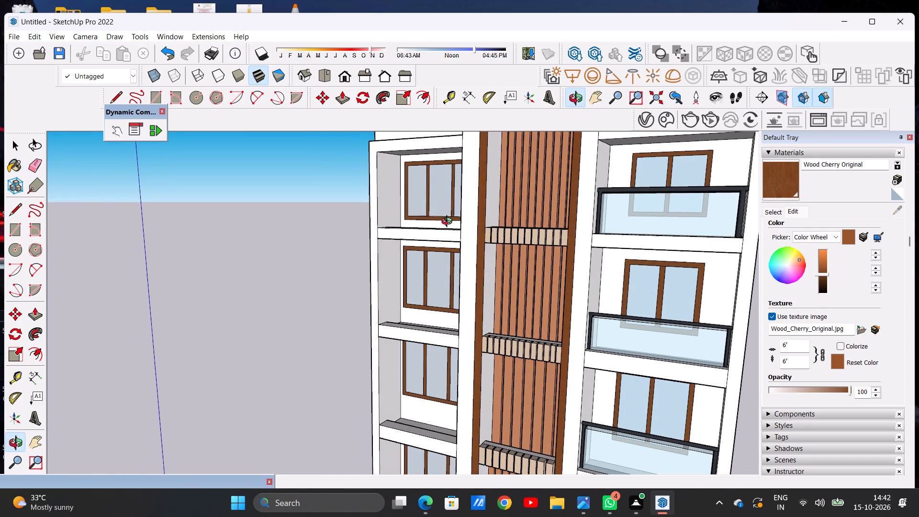
{"action": "middle_click_drag", "start_coordinate": [449, 223], "coordinate": [448, 223]}
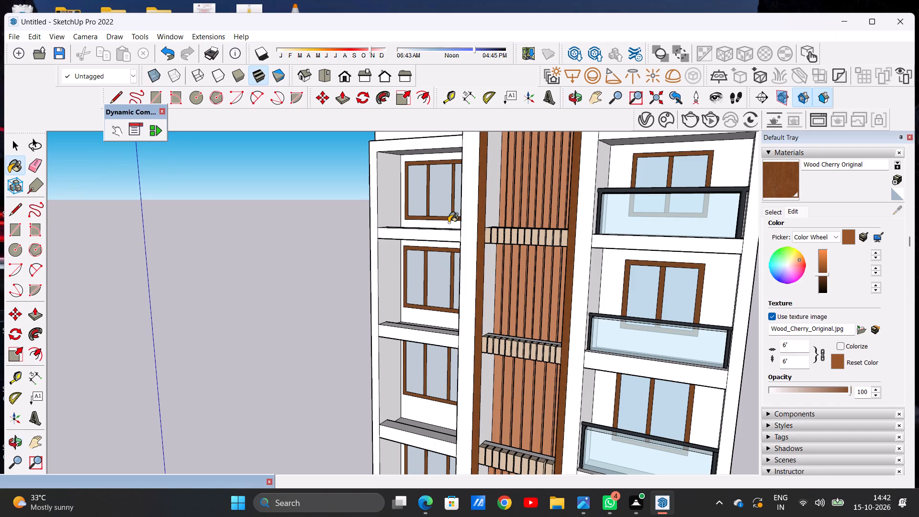
Paint the front face of the central louvre frame with Color C07 from the Colors materials.
{"action": "left_click", "coordinate": [772, 211]}
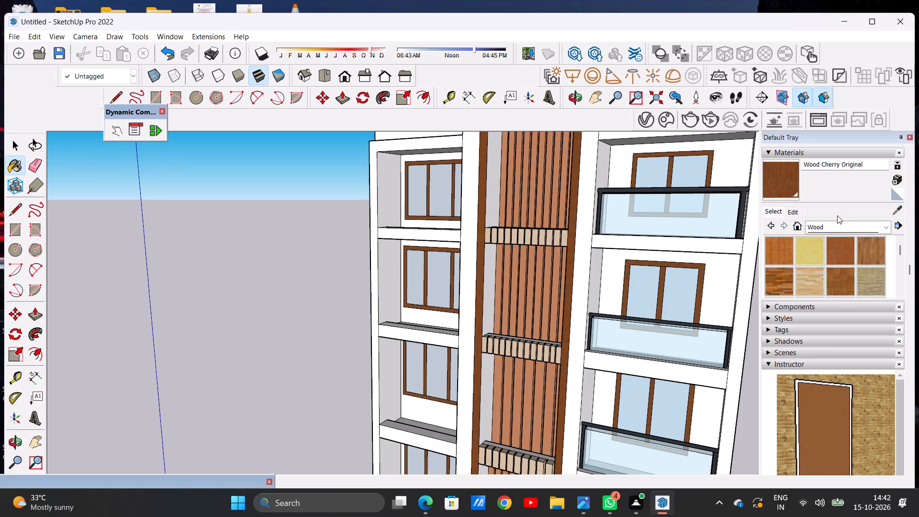
{"action": "left_click", "coordinate": [836, 225]}
{"action": "left_click", "coordinate": [826, 271]}
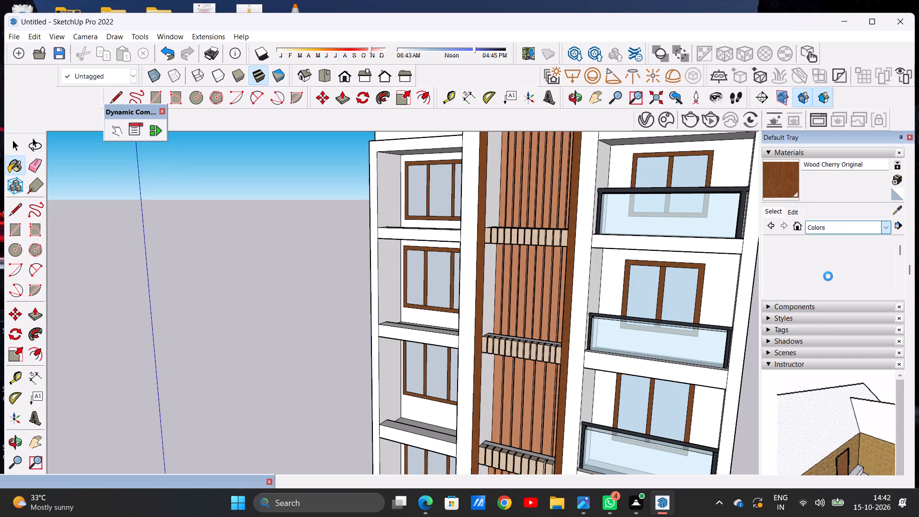
{"action": "scroll", "coordinate": [804, 265], "scroll_direction": "down", "scroll_amount": 3}
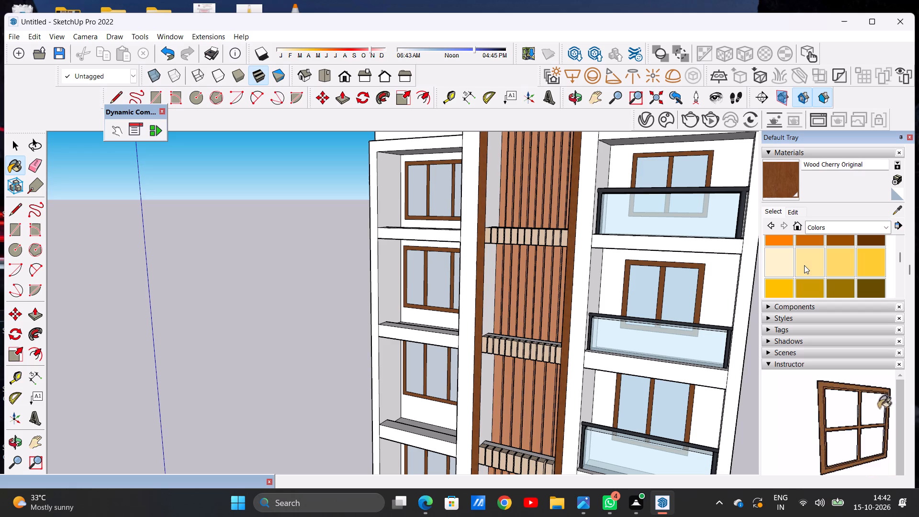
{"action": "scroll", "coordinate": [804, 265], "scroll_direction": "up", "scroll_amount": 1}
{"action": "left_click", "coordinate": [833, 280]}
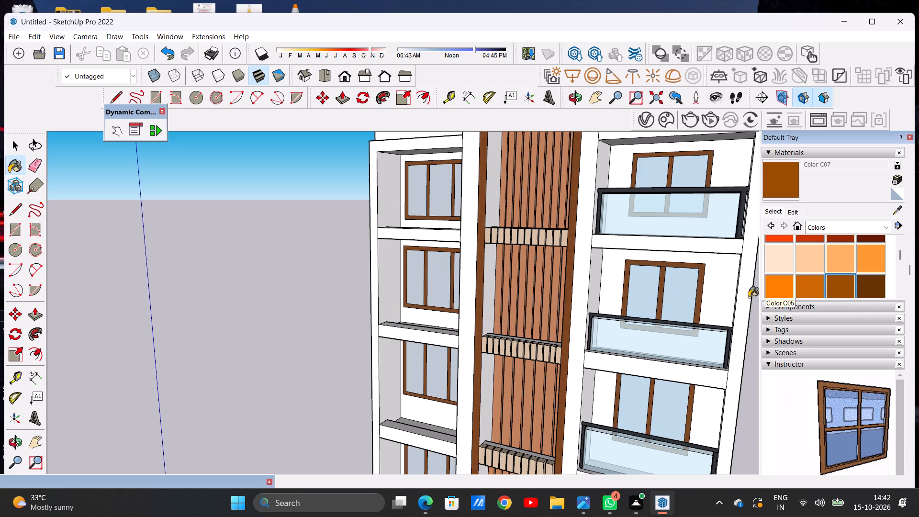
{"action": "scroll", "coordinate": [474, 329], "scroll_direction": "up", "scroll_amount": 9}
{"action": "left_click", "coordinate": [481, 318]}
{"action": "scroll", "coordinate": [534, 307], "scroll_direction": "down", "scroll_amount": 3}
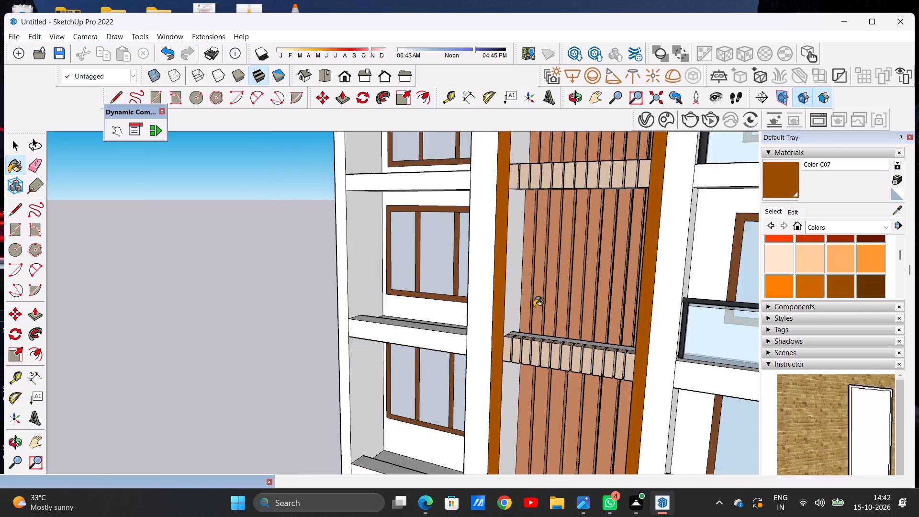
{"action": "scroll", "coordinate": [534, 307], "scroll_direction": "down", "scroll_amount": 11}
{"action": "middle_click_drag", "start_coordinate": [535, 342], "coordinate": [610, 324]}
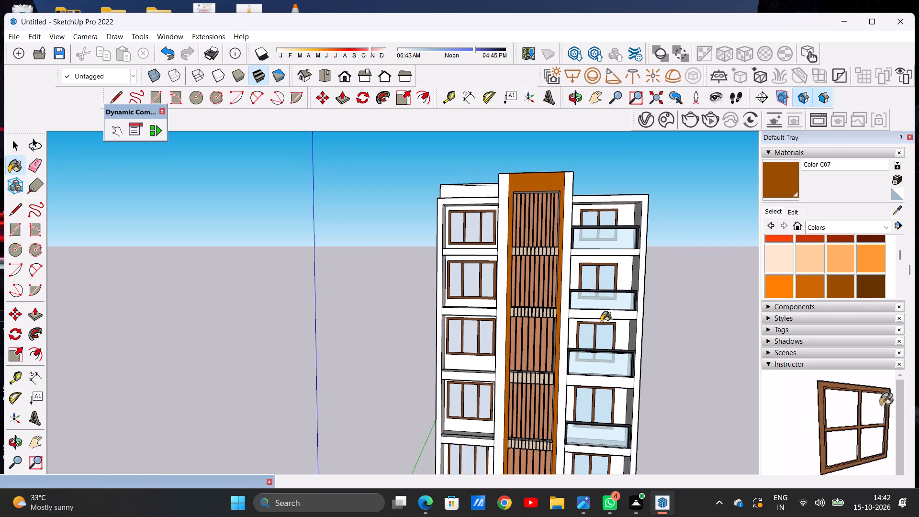
{"action": "scroll", "coordinate": [538, 322], "scroll_direction": "up", "scroll_amount": 2}
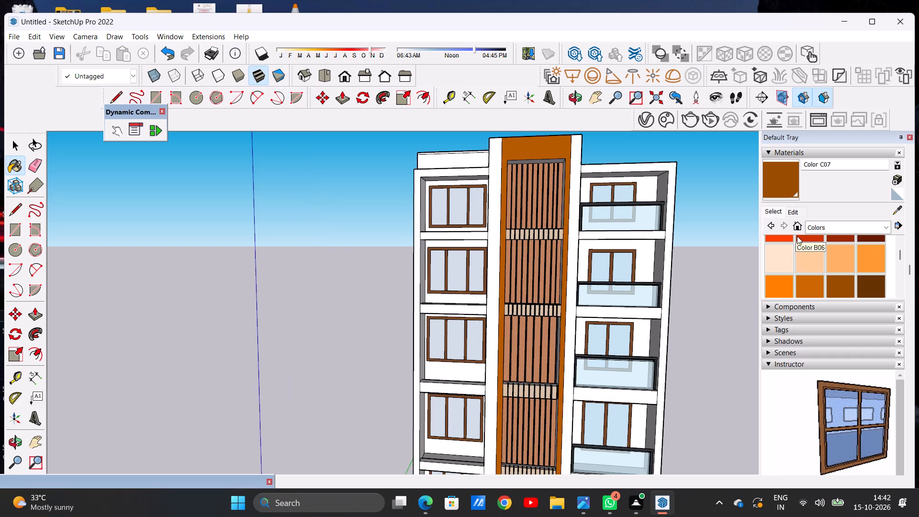
Darken the Color C07 material to a medium-dark brown, comparing deeper shades on the louvre frame and whole facade.
{"action": "left_click", "coordinate": [795, 208]}
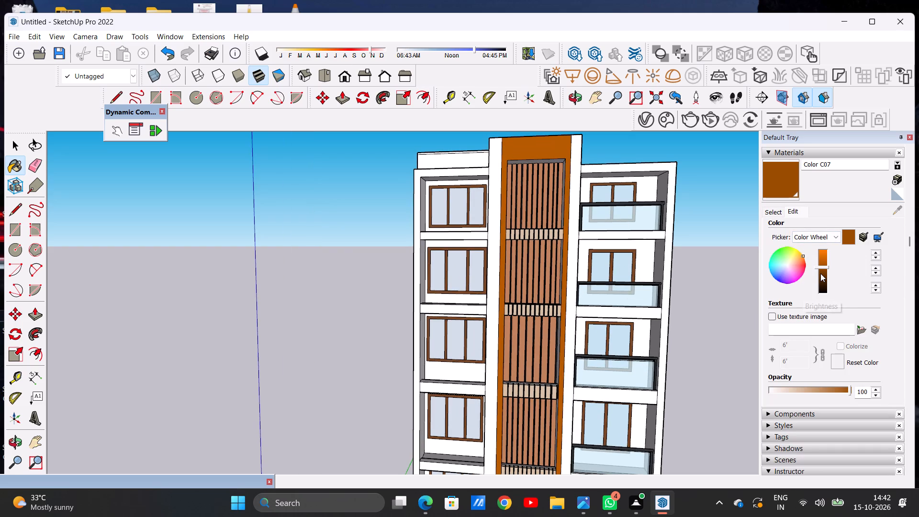
{"action": "left_click", "coordinate": [820, 273]}
{"action": "scroll", "coordinate": [485, 278], "scroll_direction": "up", "scroll_amount": 13}
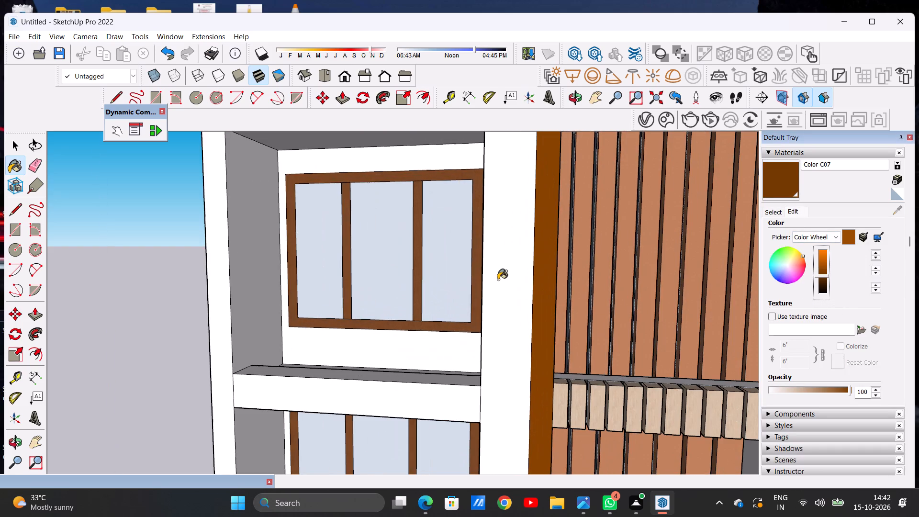
{"action": "scroll", "coordinate": [498, 280], "scroll_direction": "down", "scroll_amount": 12}
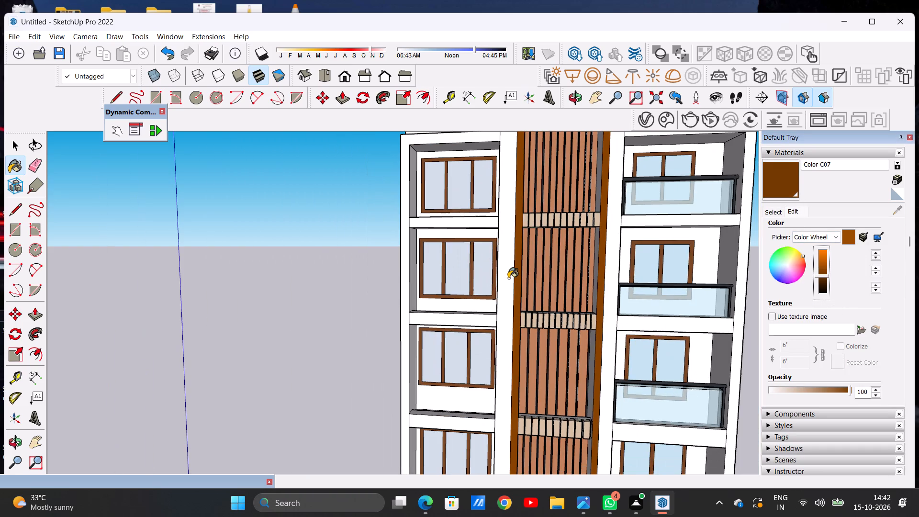
{"action": "scroll", "coordinate": [560, 280], "scroll_direction": "down", "scroll_amount": 3}
{"action": "scroll", "coordinate": [584, 278], "scroll_direction": "up", "scroll_amount": 5}
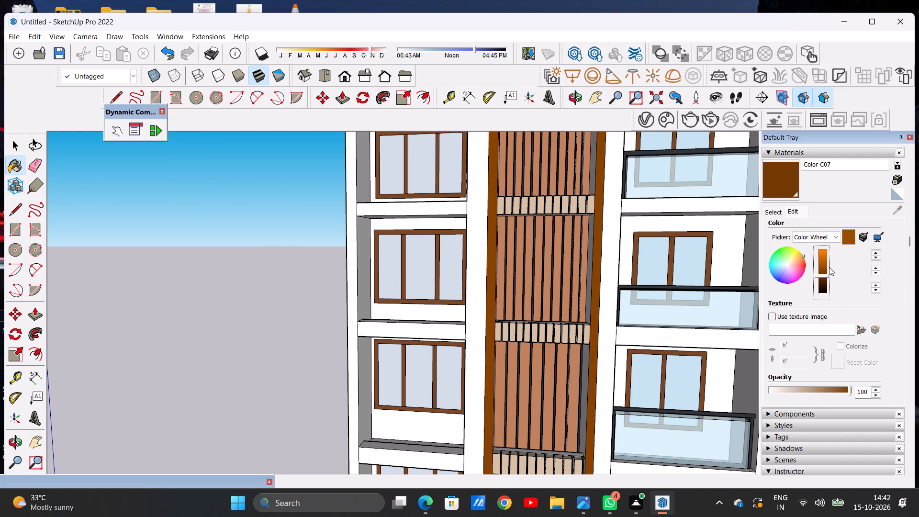
{"action": "left_click", "coordinate": [821, 279]}
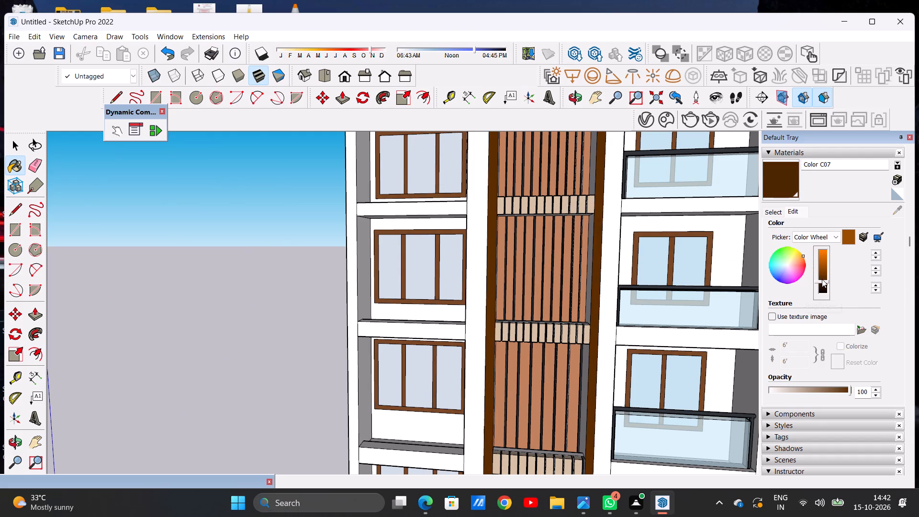
{"action": "left_click", "coordinate": [822, 276]}
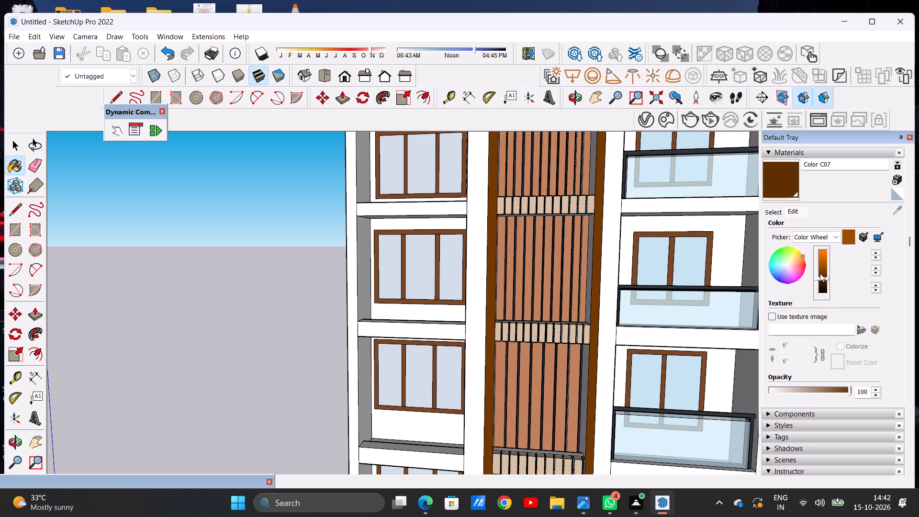
{"action": "left_click", "coordinate": [820, 273]}
{"action": "scroll", "coordinate": [528, 288], "scroll_direction": "down", "scroll_amount": 10}
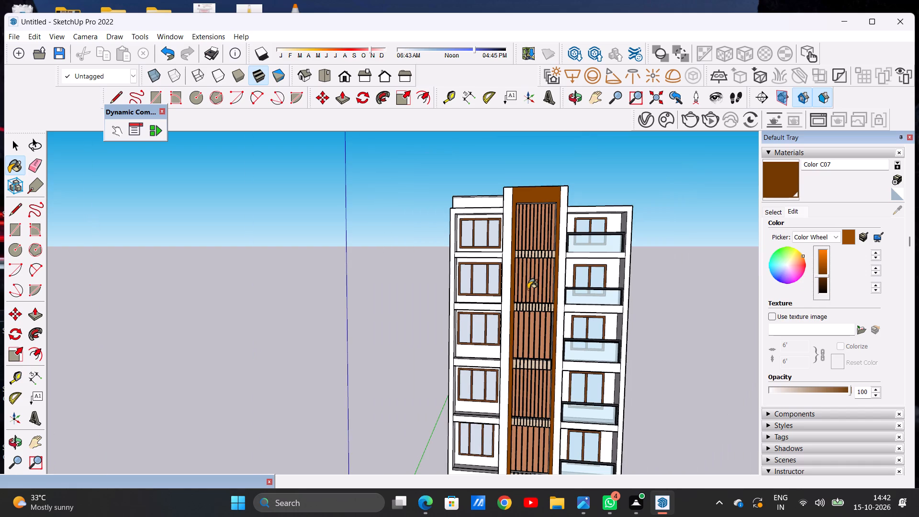
{"action": "scroll", "coordinate": [528, 289], "scroll_direction": "down", "scroll_amount": 10}
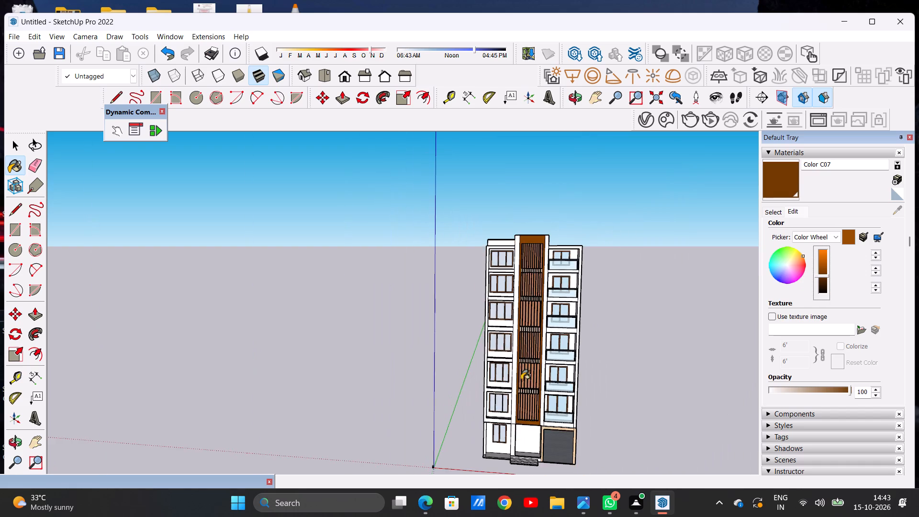
Push/Pull the left side face of the ground-floor entrance recess inward to align with the inner edge of the louvre frame above.
{"action": "scroll", "coordinate": [527, 454], "scroll_direction": "up", "scroll_amount": 7}
{"action": "scroll", "coordinate": [527, 389], "scroll_direction": "up", "scroll_amount": 8}
{"action": "scroll", "coordinate": [514, 360], "scroll_direction": "down", "scroll_amount": 1}
{"action": "scroll", "coordinate": [514, 360], "scroll_direction": "up", "scroll_amount": 1}
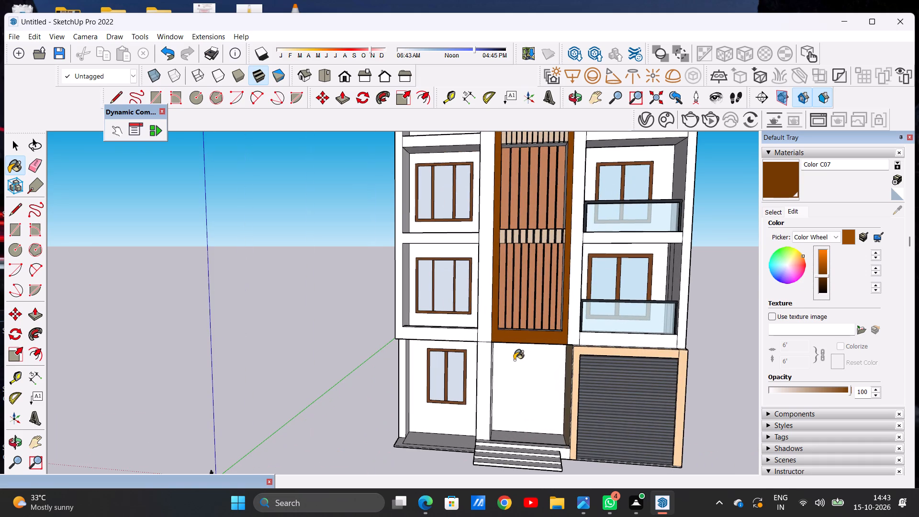
{"action": "scroll", "coordinate": [497, 376], "scroll_direction": "up", "scroll_amount": 3}
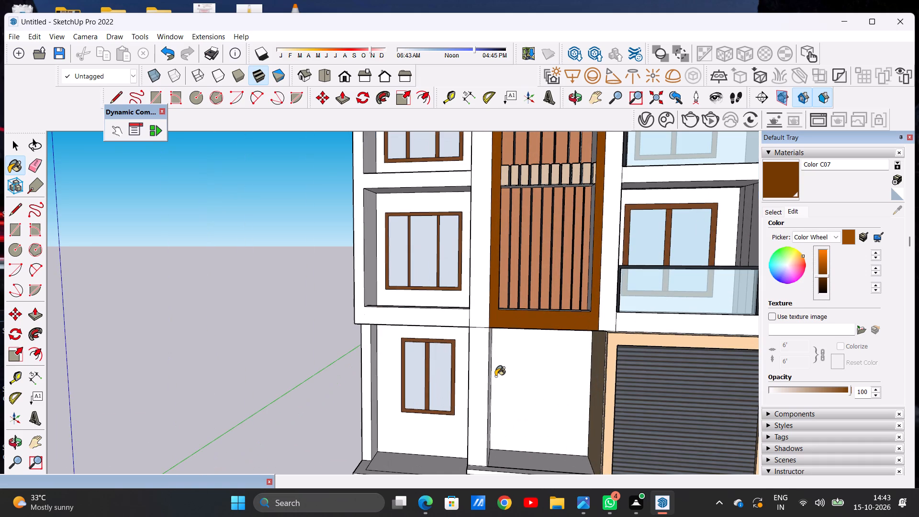
{"action": "scroll", "coordinate": [508, 381], "scroll_direction": "down", "scroll_amount": 6}
{"action": "scroll", "coordinate": [519, 375], "scroll_direction": "up", "scroll_amount": 11}
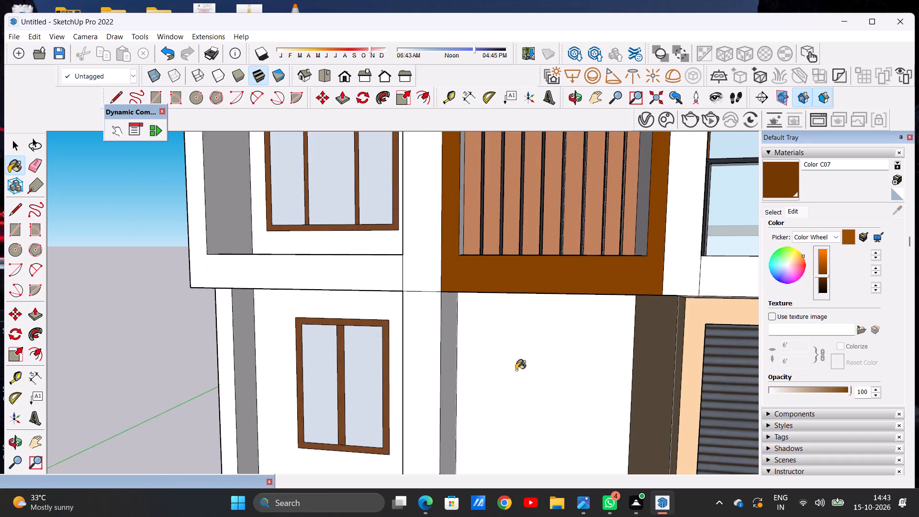
{"action": "key", "text": "space"}
{"action": "scroll", "coordinate": [514, 368], "scroll_direction": "down", "scroll_amount": 8}
{"action": "middle_click_drag", "start_coordinate": [505, 388], "coordinate": [491, 385]}
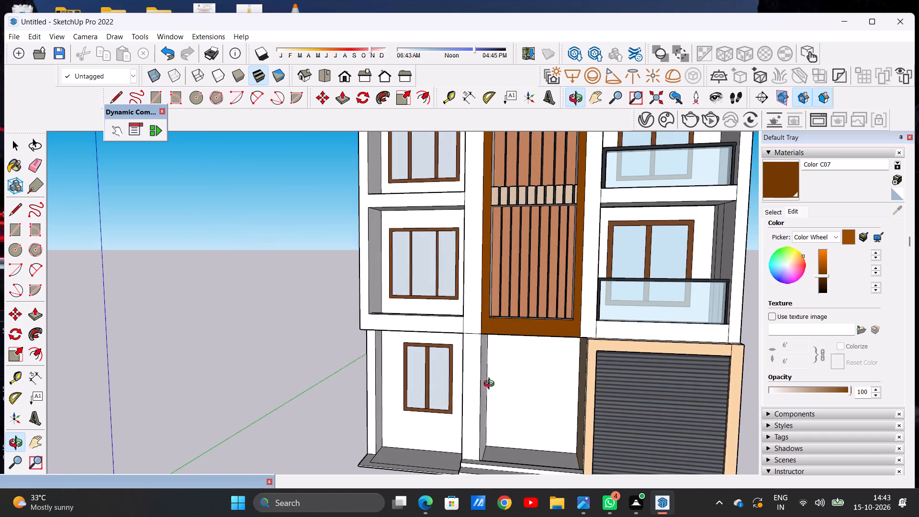
{"action": "middle_click_drag", "start_coordinate": [491, 385], "coordinate": [491, 385]}
{"action": "scroll", "coordinate": [485, 382], "scroll_direction": "up", "scroll_amount": 3}
{"action": "key", "text": "p"}
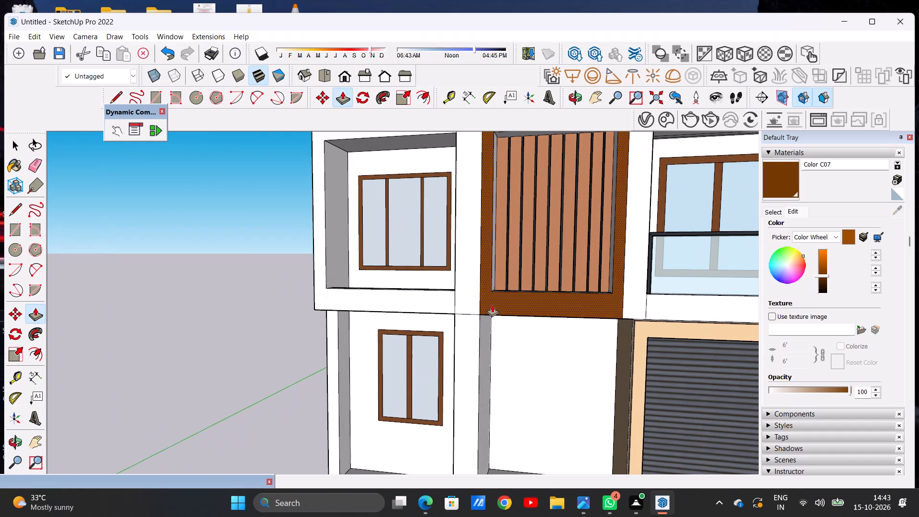
{"action": "scroll", "coordinate": [492, 305], "scroll_direction": "up", "scroll_amount": 5}
{"action": "scroll", "coordinate": [477, 352], "scroll_direction": "up", "scroll_amount": 3}
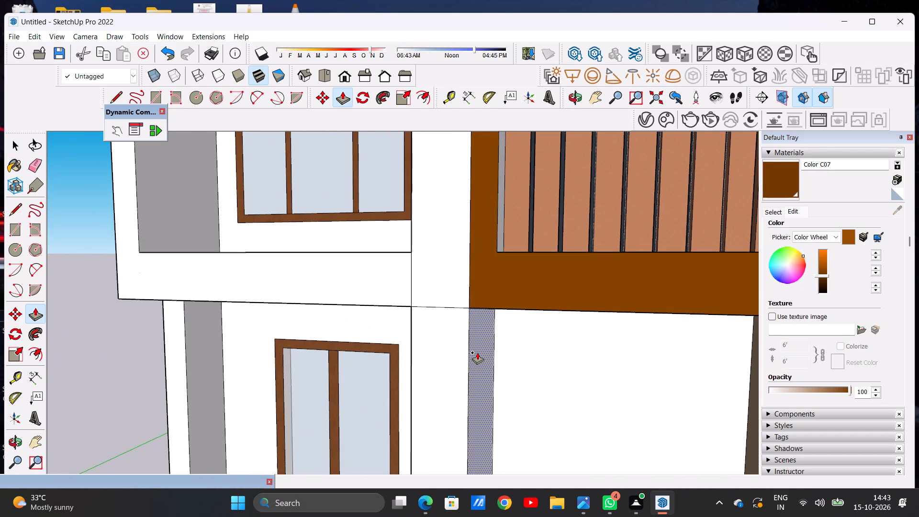
{"action": "left_click", "coordinate": [477, 352]}
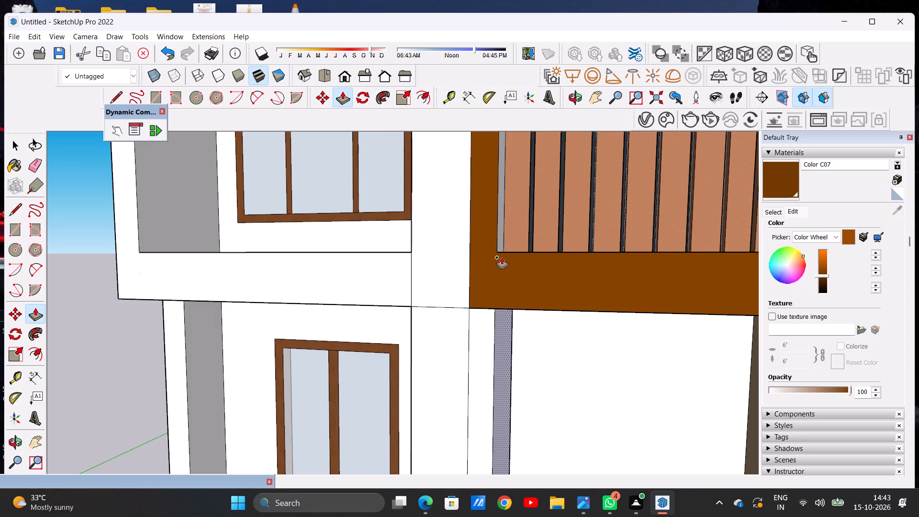
{"action": "left_click", "coordinate": [497, 250]}
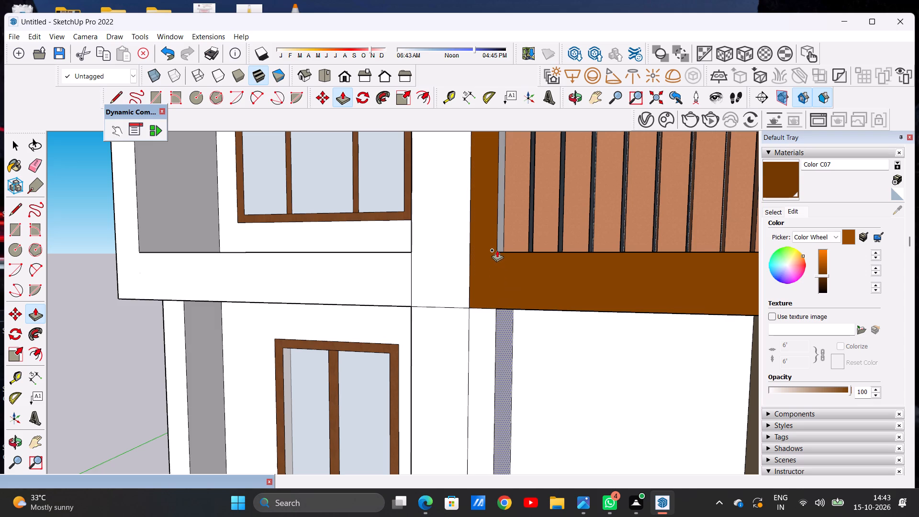
{"action": "key", "text": "space"}
Paint the new front strip beside the ground-floor entrance recess with Color C07, matching the louvre frame above.
{"action": "scroll", "coordinate": [482, 309], "scroll_direction": "down", "scroll_amount": 18}
{"action": "middle_click_drag", "start_coordinate": [484, 329], "coordinate": [511, 333]}
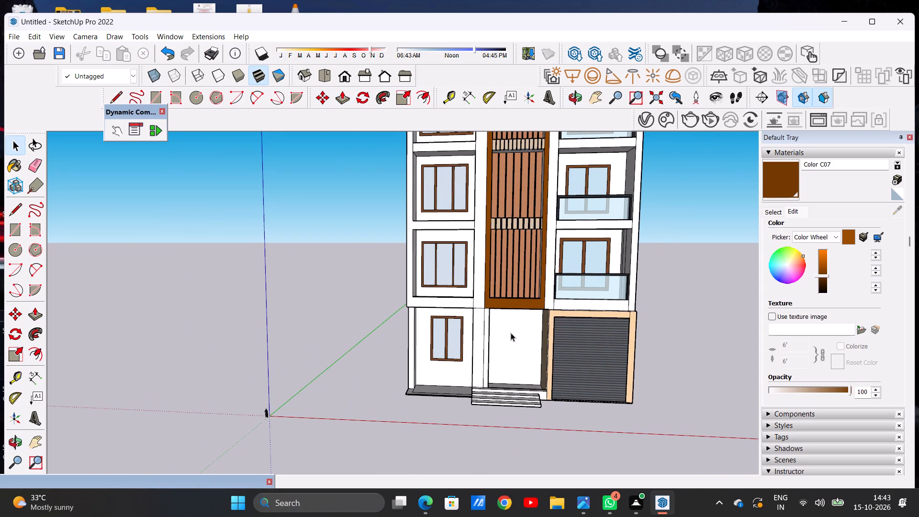
{"action": "scroll", "coordinate": [511, 332], "scroll_direction": "up", "scroll_amount": 6}
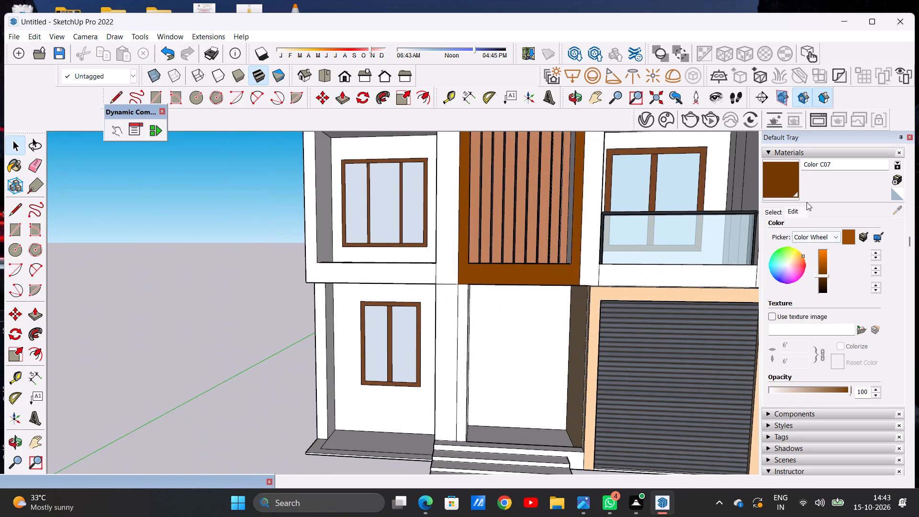
{"action": "left_click", "coordinate": [786, 185]}
{"action": "scroll", "coordinate": [462, 343], "scroll_direction": "up", "scroll_amount": 6}
{"action": "left_click", "coordinate": [462, 327]}
{"action": "scroll", "coordinate": [462, 327], "scroll_direction": "down", "scroll_amount": 5}
{"action": "middle_click_drag", "start_coordinate": [484, 312], "coordinate": [462, 326]}
{"action": "scroll", "coordinate": [471, 293], "scroll_direction": "up", "scroll_amount": 1}
{"action": "scroll", "coordinate": [471, 293], "scroll_direction": "down", "scroll_amount": 1}
{"action": "scroll", "coordinate": [471, 293], "scroll_direction": "up", "scroll_amount": 4}
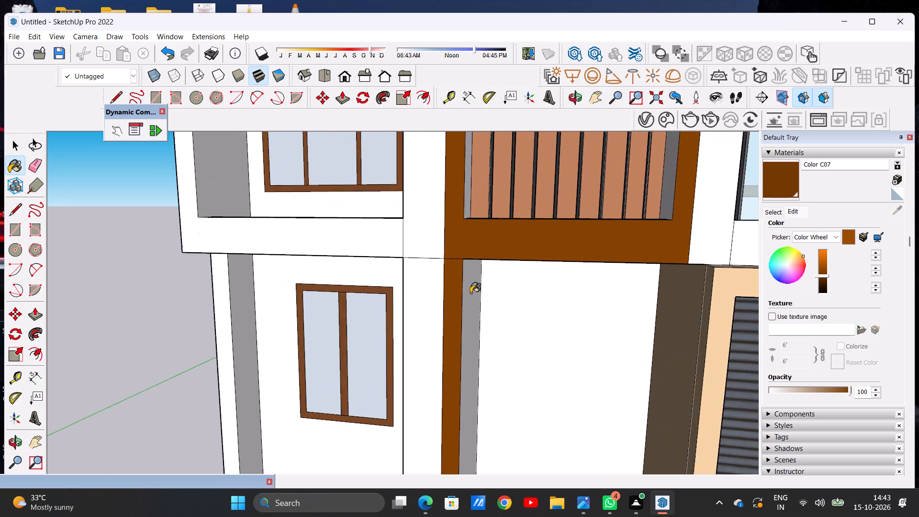
Examine the brown frame and the louvres across the full height of the facade.
{"action": "scroll", "coordinate": [478, 317], "scroll_direction": "down", "scroll_amount": 7}
{"action": "middle_click_drag", "start_coordinate": [470, 327], "coordinate": [502, 286]}
{"action": "scroll", "coordinate": [485, 342], "scroll_direction": "down", "scroll_amount": 14}
{"action": "scroll", "coordinate": [501, 182], "scroll_direction": "up", "scroll_amount": 2}
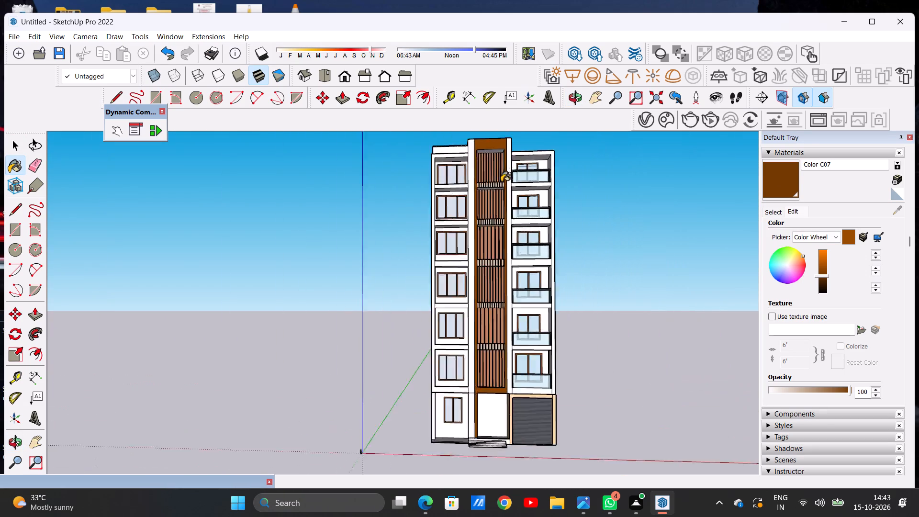
{"action": "scroll", "coordinate": [501, 182], "scroll_direction": "up", "scroll_amount": 7}
{"action": "scroll", "coordinate": [512, 241], "scroll_direction": "down", "scroll_amount": 1}
{"action": "scroll", "coordinate": [512, 241], "scroll_direction": "up", "scroll_amount": 5}
{"action": "scroll", "coordinate": [512, 241], "scroll_direction": "down", "scroll_amount": 11}
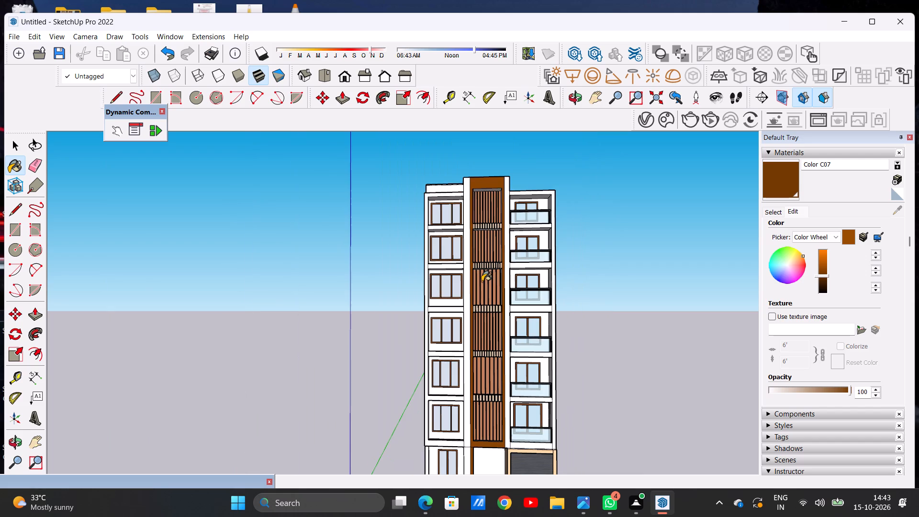
{"action": "scroll", "coordinate": [481, 254], "scroll_direction": "up", "scroll_amount": 7}
{"action": "scroll", "coordinate": [497, 197], "scroll_direction": "up", "scroll_amount": 2}
{"action": "scroll", "coordinate": [497, 197], "scroll_direction": "down", "scroll_amount": 1}
{"action": "scroll", "coordinate": [497, 197], "scroll_direction": "up", "scroll_amount": 4}
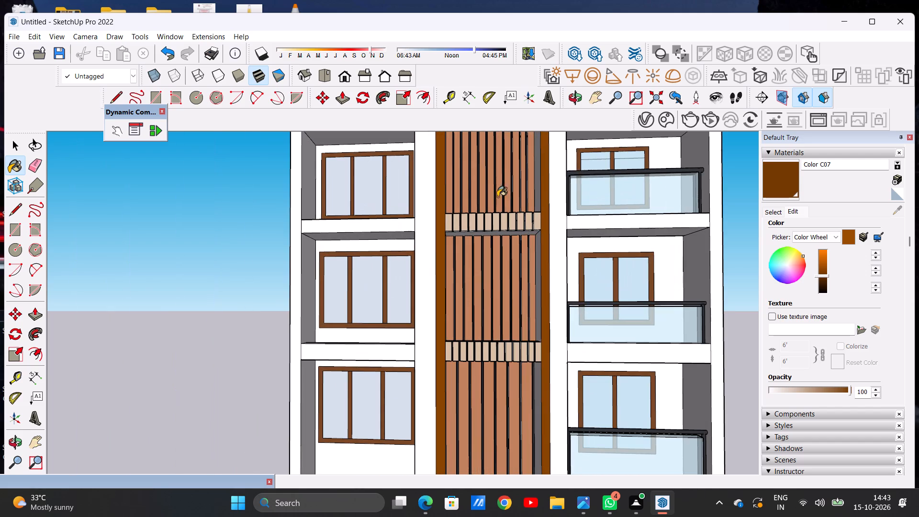
Browse the Colors materials for a light shade for the inner faces of the louvre recesses.
{"action": "left_click", "coordinate": [771, 213]}
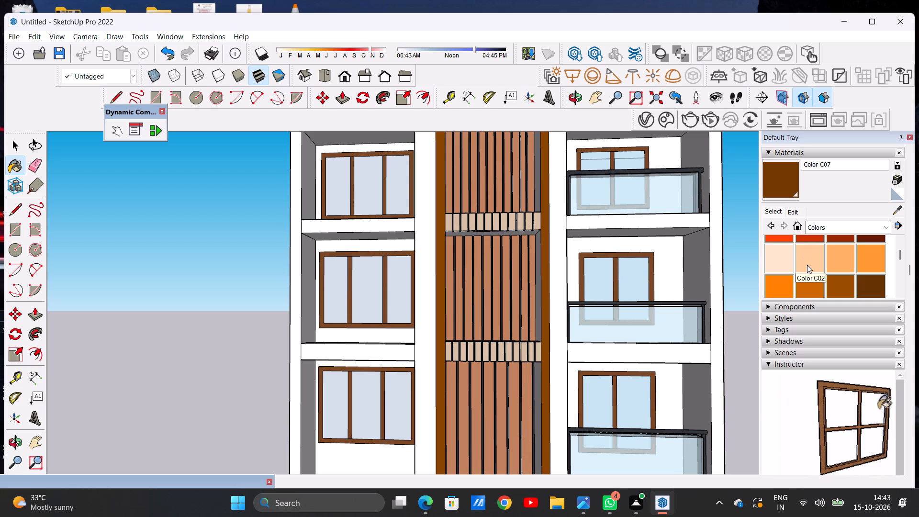
{"action": "scroll", "coordinate": [808, 265], "scroll_direction": "down", "scroll_amount": 4}
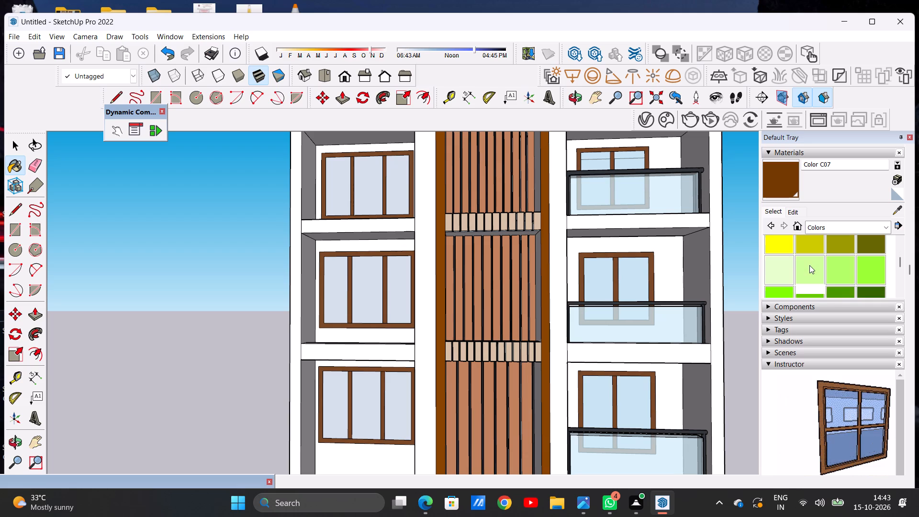
{"action": "scroll", "coordinate": [809, 265], "scroll_direction": "down", "scroll_amount": 3}
{"action": "scroll", "coordinate": [814, 266], "scroll_direction": "up", "scroll_amount": 10}
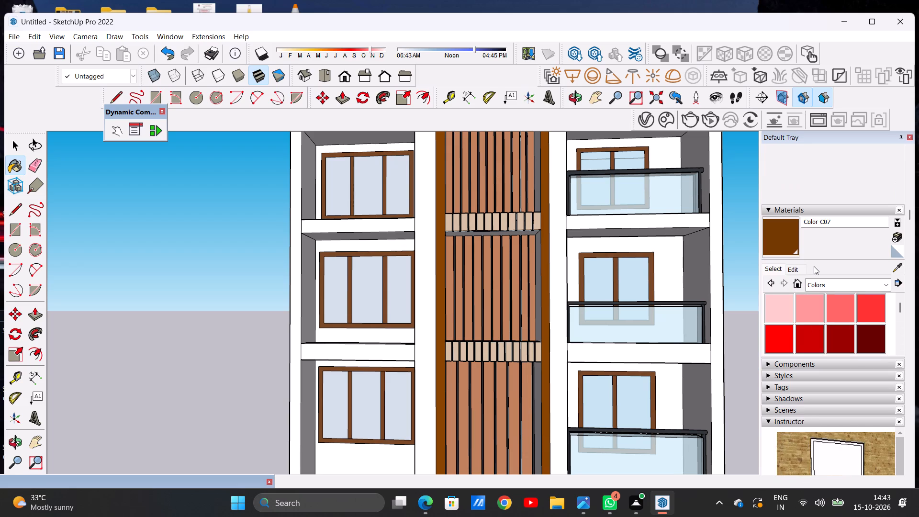
{"action": "scroll", "coordinate": [829, 323], "scroll_direction": "down", "scroll_amount": 1}
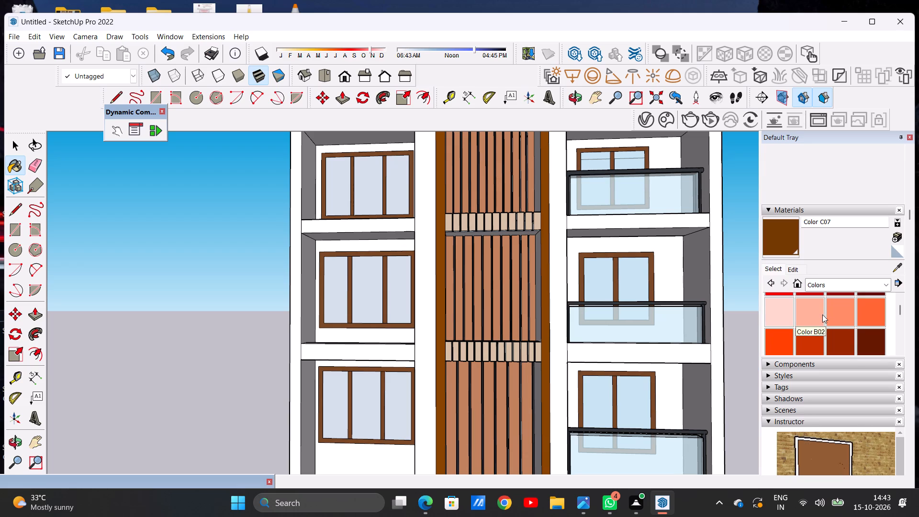
{"action": "scroll", "coordinate": [829, 315], "scroll_direction": "down", "scroll_amount": 1}
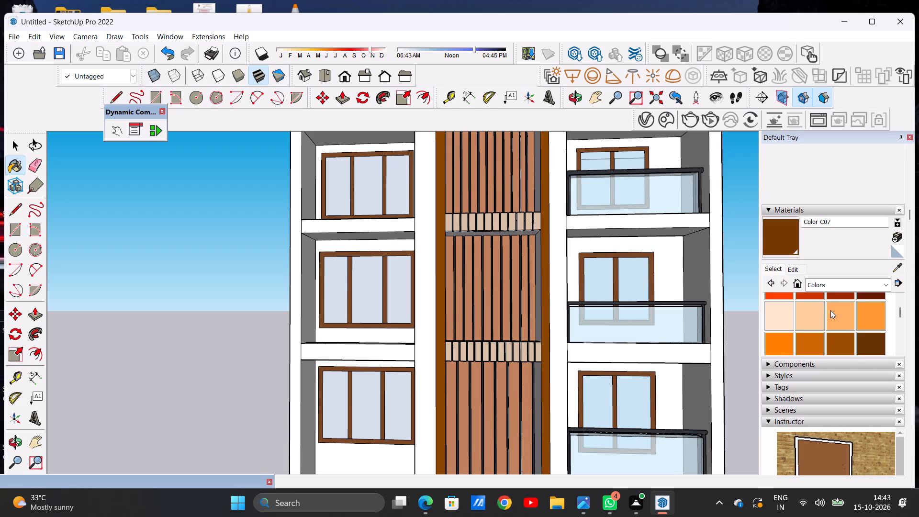
Paint the left inner side face of the topmost louvre recess with 0027_PeachPuff from the Colors-Named materials.
{"action": "left_click", "coordinate": [822, 286]}
{"action": "left_click", "coordinate": [841, 331]}
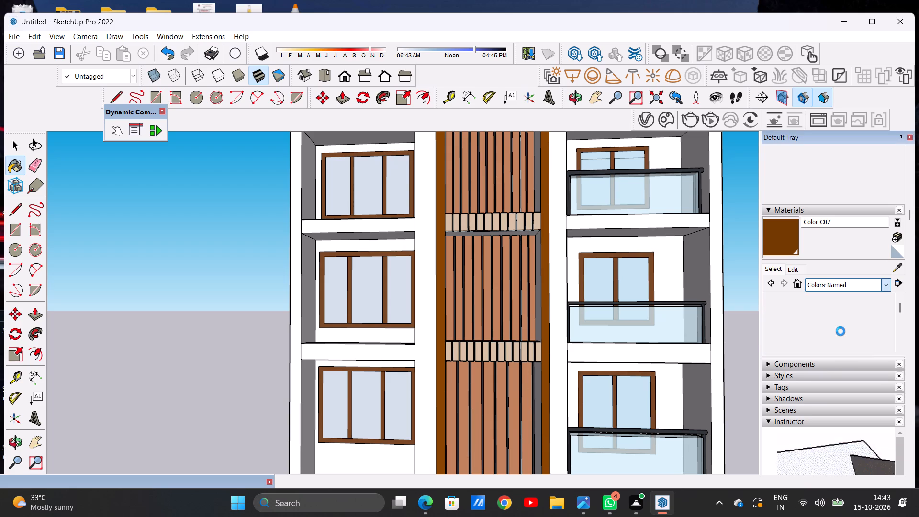
{"action": "scroll", "coordinate": [835, 315], "scroll_direction": "down", "scroll_amount": 2}
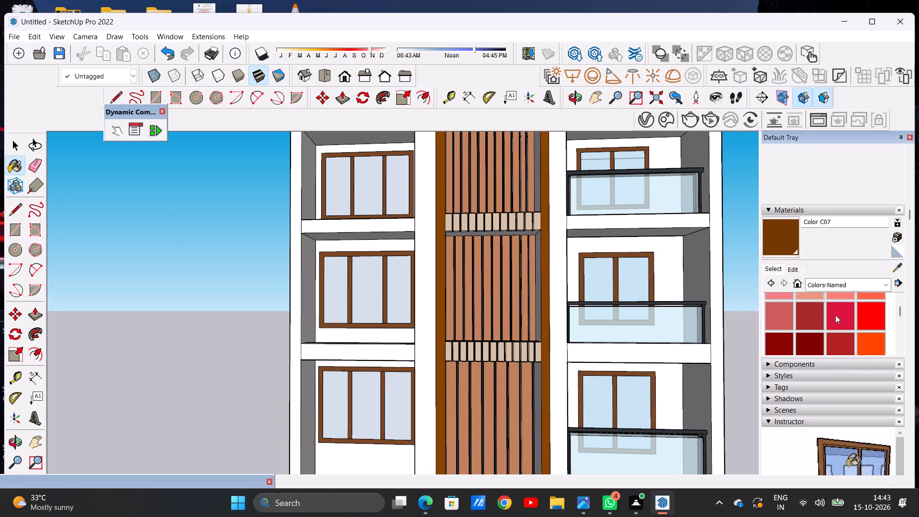
{"action": "scroll", "coordinate": [835, 315], "scroll_direction": "down", "scroll_amount": 2}
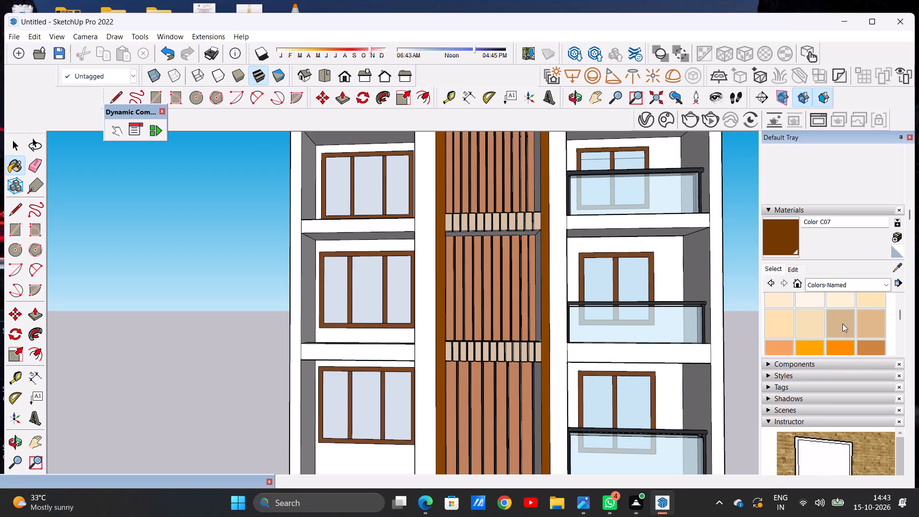
{"action": "scroll", "coordinate": [822, 324], "scroll_direction": "up", "scroll_amount": 1}
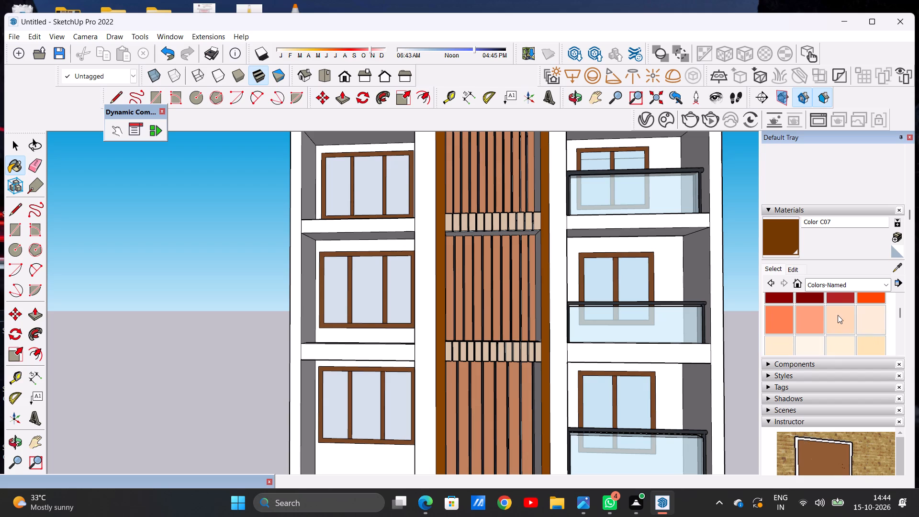
{"action": "left_click", "coordinate": [838, 315]}
{"action": "middle_click_drag", "start_coordinate": [543, 272], "coordinate": [490, 331]}
{"action": "scroll", "coordinate": [490, 331], "scroll_direction": "up", "scroll_amount": 1}
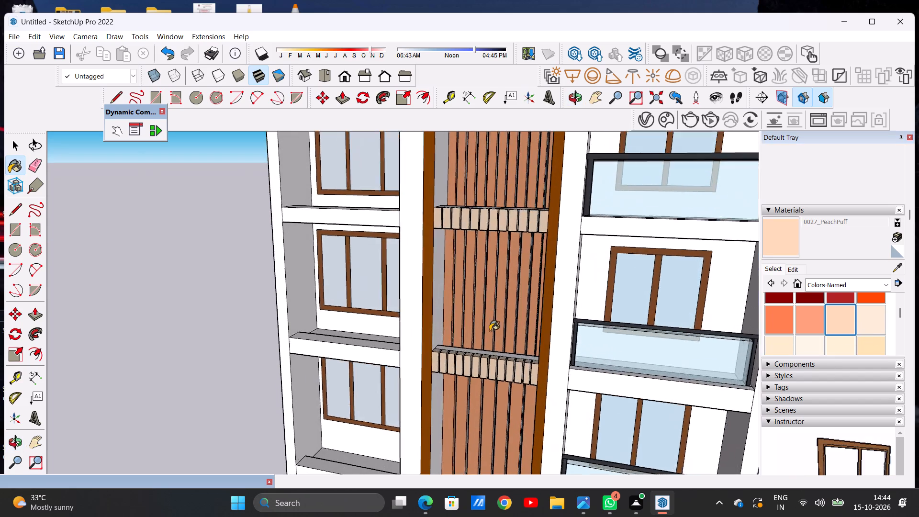
{"action": "scroll", "coordinate": [490, 331], "scroll_direction": "down", "scroll_amount": 14}
{"action": "scroll", "coordinate": [486, 253], "scroll_direction": "up", "scroll_amount": 20}
{"action": "scroll", "coordinate": [486, 253], "scroll_direction": "up", "scroll_amount": 1}
{"action": "left_click", "coordinate": [457, 316]}
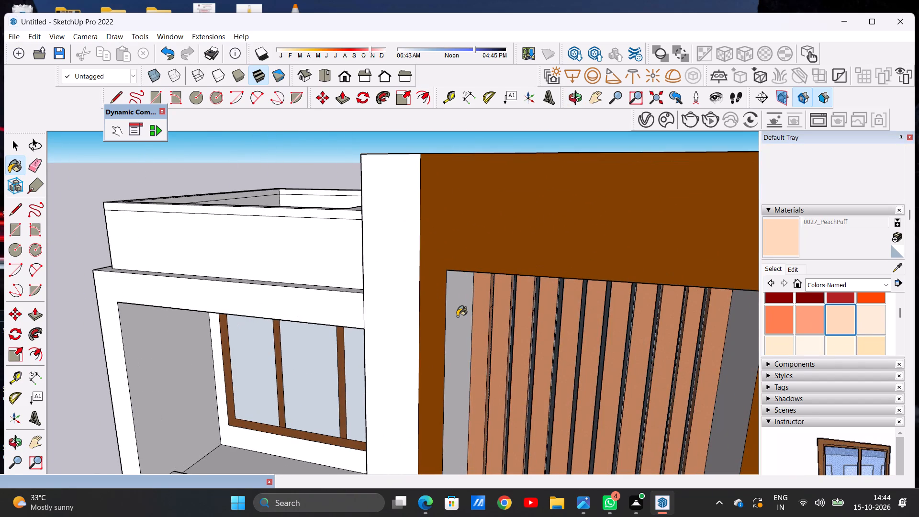
Paint the right inner side face and the ceiling of the topmost louvre recess with 0027_PeachPuff.
{"action": "scroll", "coordinate": [462, 316], "scroll_direction": "down", "scroll_amount": 8}
{"action": "middle_click_drag", "start_coordinate": [488, 369], "coordinate": [618, 311]}
{"action": "scroll", "coordinate": [532, 319], "scroll_direction": "up", "scroll_amount": 12}
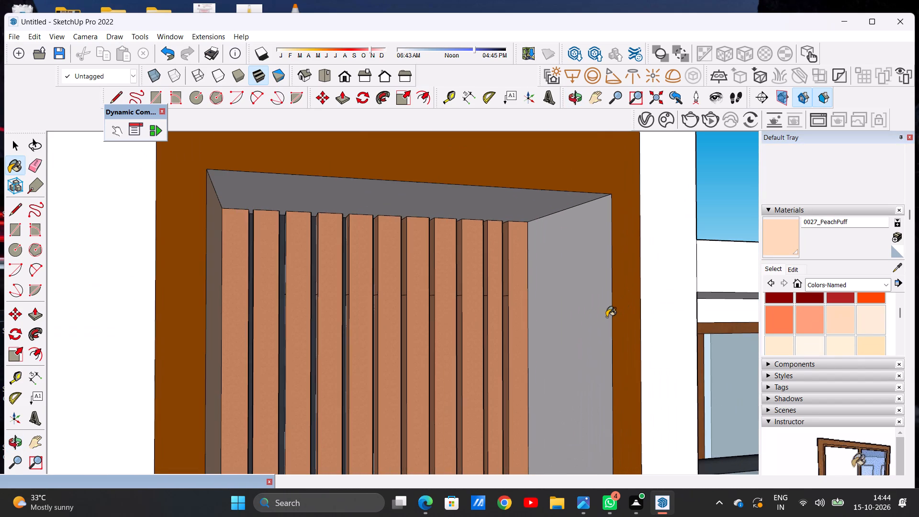
{"action": "left_click", "coordinate": [575, 316]}
{"action": "scroll", "coordinate": [533, 329], "scroll_direction": "down", "scroll_amount": 5}
{"action": "middle_click_drag", "start_coordinate": [561, 348], "coordinate": [633, 368]}
{"action": "scroll", "coordinate": [535, 349], "scroll_direction": "up", "scroll_amount": 2}
{"action": "scroll", "coordinate": [535, 348], "scroll_direction": "down", "scroll_amount": 1}
{"action": "scroll", "coordinate": [535, 348], "scroll_direction": "up", "scroll_amount": 4}
{"action": "scroll", "coordinate": [525, 360], "scroll_direction": "down", "scroll_amount": 12}
{"action": "middle_click_drag", "start_coordinate": [527, 390], "coordinate": [386, 285]}
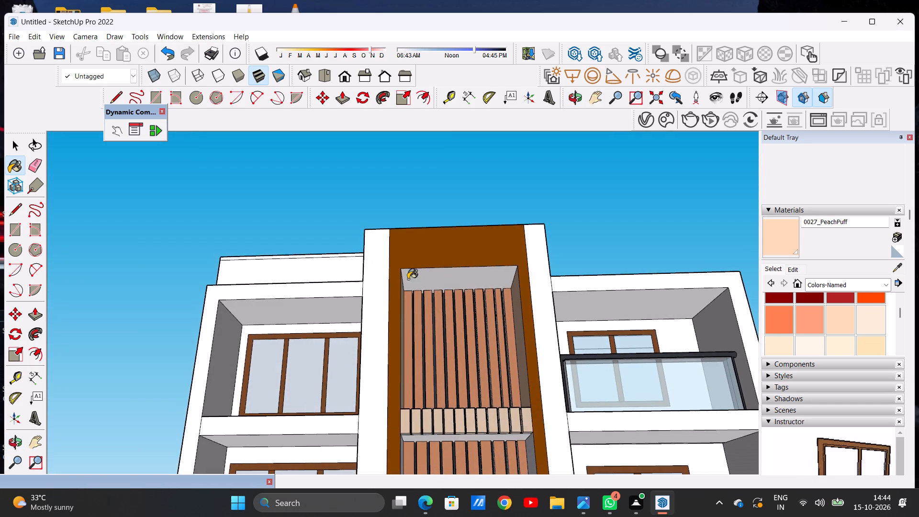
{"action": "scroll", "coordinate": [481, 276], "scroll_direction": "up", "scroll_amount": 13}
{"action": "left_click", "coordinate": [459, 267]}
Paint the ceiling and both inner side faces of the second louvre recess from the top with 0027_PeachPuff.
{"action": "scroll", "coordinate": [454, 308], "scroll_direction": "down", "scroll_amount": 11}
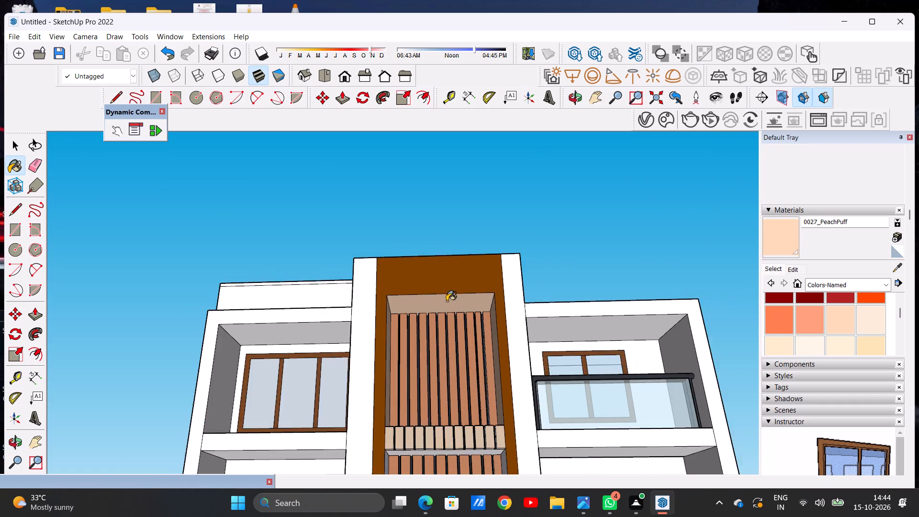
{"action": "scroll", "coordinate": [447, 301], "scroll_direction": "down", "scroll_amount": 15}
{"action": "middle_click_drag", "start_coordinate": [430, 358], "coordinate": [346, 404]}
{"action": "scroll", "coordinate": [492, 350], "scroll_direction": "up", "scroll_amount": 3}
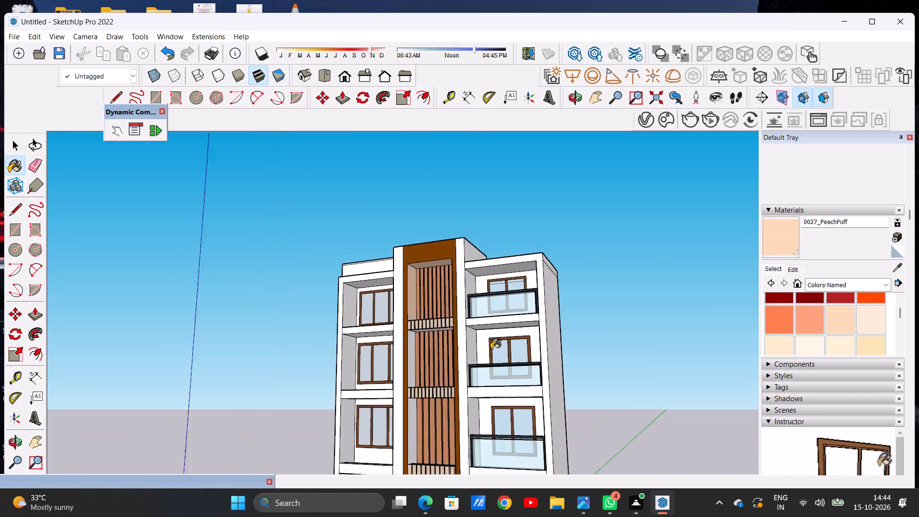
{"action": "scroll", "coordinate": [491, 349], "scroll_direction": "up", "scroll_amount": 4}
{"action": "scroll", "coordinate": [420, 327], "scroll_direction": "up", "scroll_amount": 8}
{"action": "middle_click_drag", "start_coordinate": [368, 319], "coordinate": [367, 294]}
{"action": "scroll", "coordinate": [365, 301], "scroll_direction": "up", "scroll_amount": 7}
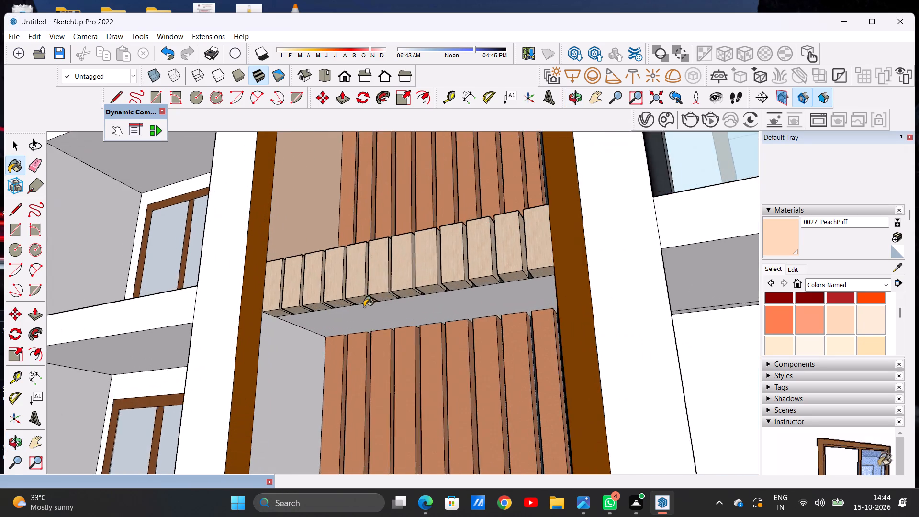
{"action": "left_click", "coordinate": [362, 308]}
{"action": "left_click", "coordinate": [268, 370]}
{"action": "scroll", "coordinate": [495, 317], "scroll_direction": "down", "scroll_amount": 6}
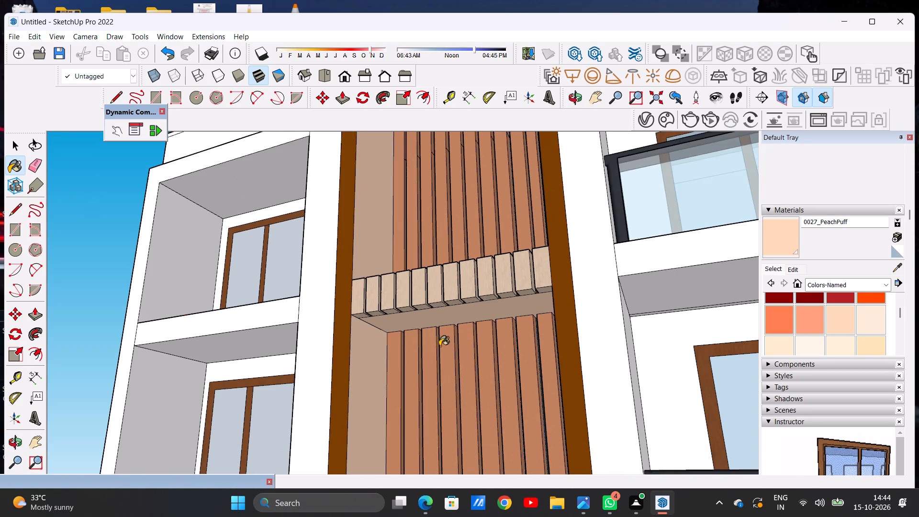
{"action": "middle_click_drag", "start_coordinate": [429, 365], "coordinate": [598, 392]}
{"action": "scroll", "coordinate": [561, 362], "scroll_direction": "up", "scroll_amount": 5}
{"action": "left_click", "coordinate": [555, 354]}
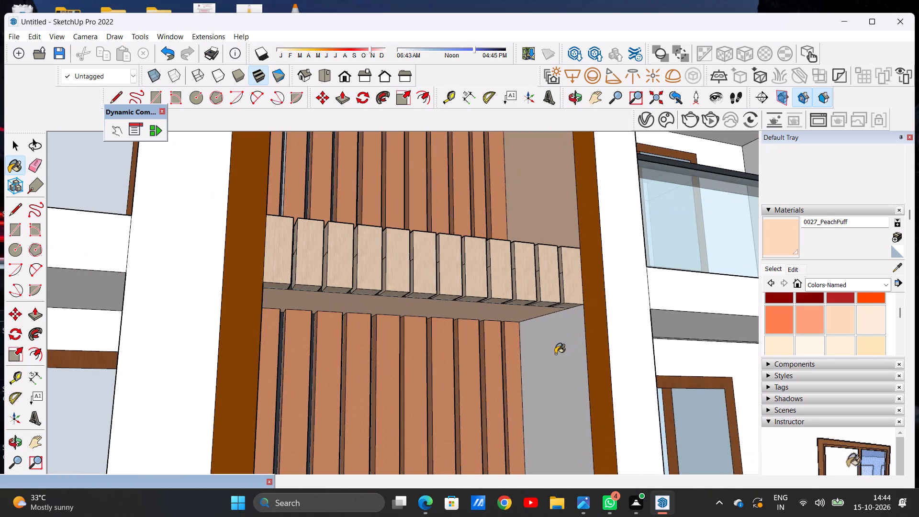
Examine the painted louvre recesses from the front, together with the rest of the facade.
{"action": "scroll", "coordinate": [395, 301], "scroll_direction": "down", "scroll_amount": 16}
{"action": "middle_click_drag", "start_coordinate": [403, 399], "coordinate": [370, 452]}
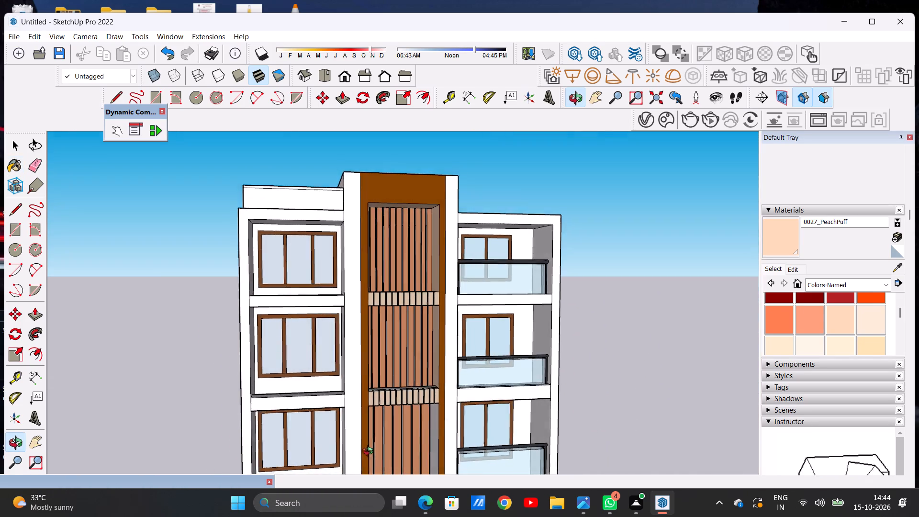
{"action": "middle_click_drag", "start_coordinate": [370, 452], "coordinate": [357, 471]}
{"action": "middle_click_drag", "start_coordinate": [419, 400], "coordinate": [386, 378]}
{"action": "scroll", "coordinate": [367, 264], "scroll_direction": "down", "scroll_amount": 7}
{"action": "scroll", "coordinate": [364, 382], "scroll_direction": "up", "scroll_amount": 2}
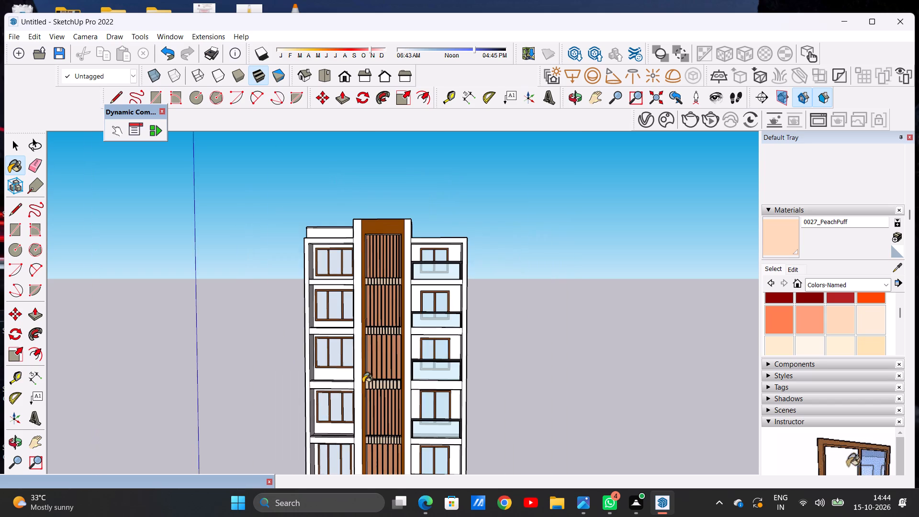
Paint the ceiling and both inner side faces of the third louvre recess from the top with 0027_PeachPuff.
{"action": "scroll", "coordinate": [363, 383], "scroll_direction": "up", "scroll_amount": 5}
{"action": "middle_click_drag", "start_coordinate": [404, 344], "coordinate": [308, 320]}
{"action": "scroll", "coordinate": [395, 301], "scroll_direction": "up", "scroll_amount": 8}
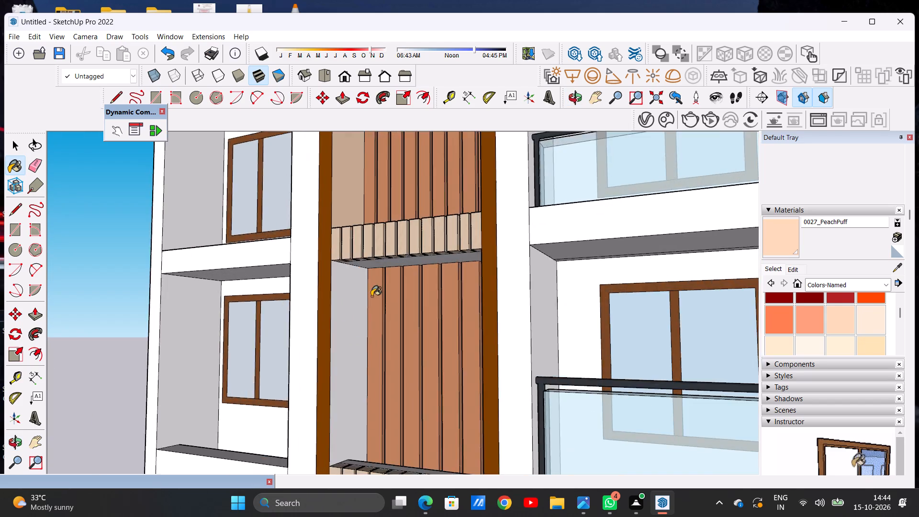
{"action": "scroll", "coordinate": [371, 296], "scroll_direction": "up", "scroll_amount": 7}
{"action": "left_click", "coordinate": [297, 293]}
{"action": "left_click", "coordinate": [366, 213]}
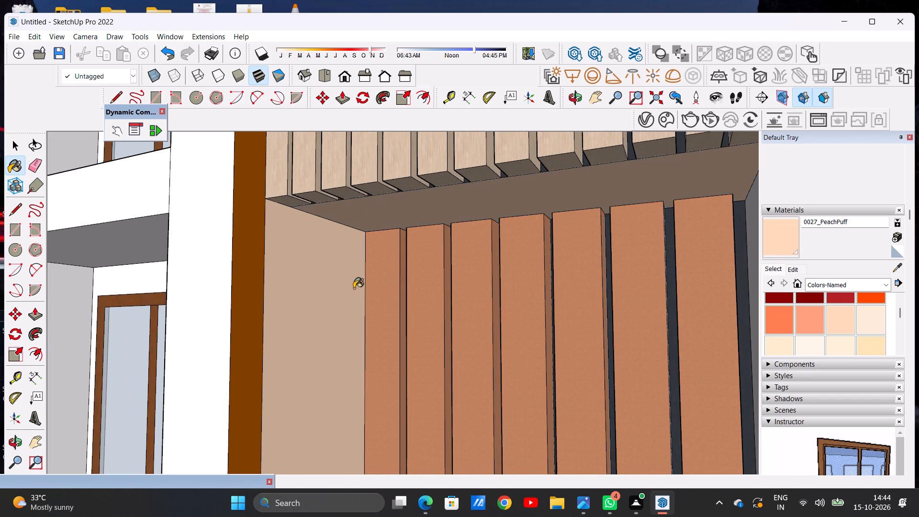
{"action": "scroll", "coordinate": [361, 322], "scroll_direction": "down", "scroll_amount": 6}
{"action": "scroll", "coordinate": [392, 358], "scroll_direction": "down", "scroll_amount": 7}
{"action": "middle_click_drag", "start_coordinate": [395, 363], "coordinate": [393, 351]}
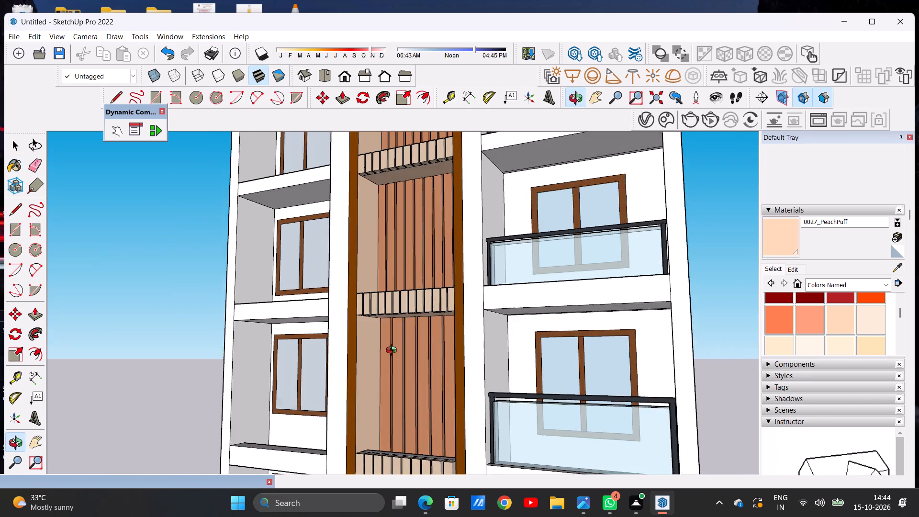
{"action": "middle_click_drag", "start_coordinate": [393, 351], "coordinate": [541, 348]}
{"action": "scroll", "coordinate": [438, 345], "scroll_direction": "up", "scroll_amount": 3}
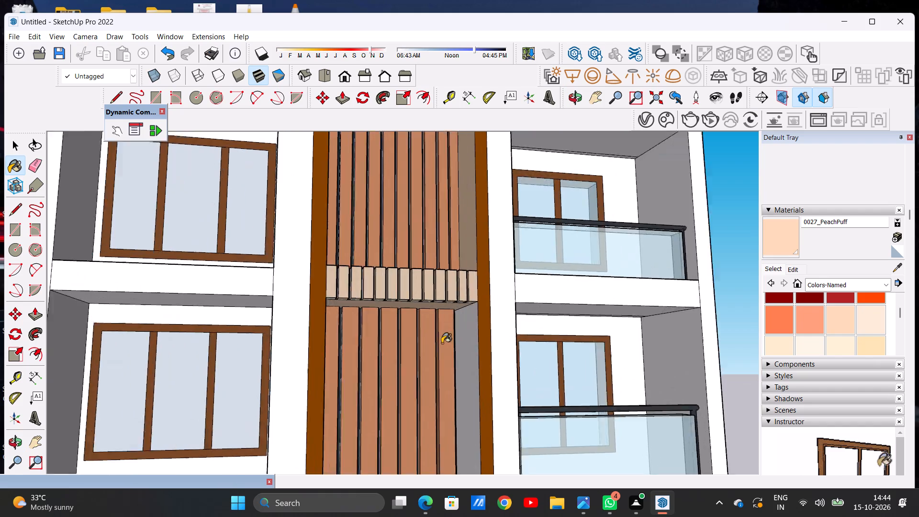
{"action": "scroll", "coordinate": [442, 343], "scroll_direction": "up", "scroll_amount": 10}
{"action": "left_click", "coordinate": [491, 313]}
{"action": "scroll", "coordinate": [434, 303], "scroll_direction": "down", "scroll_amount": 12}
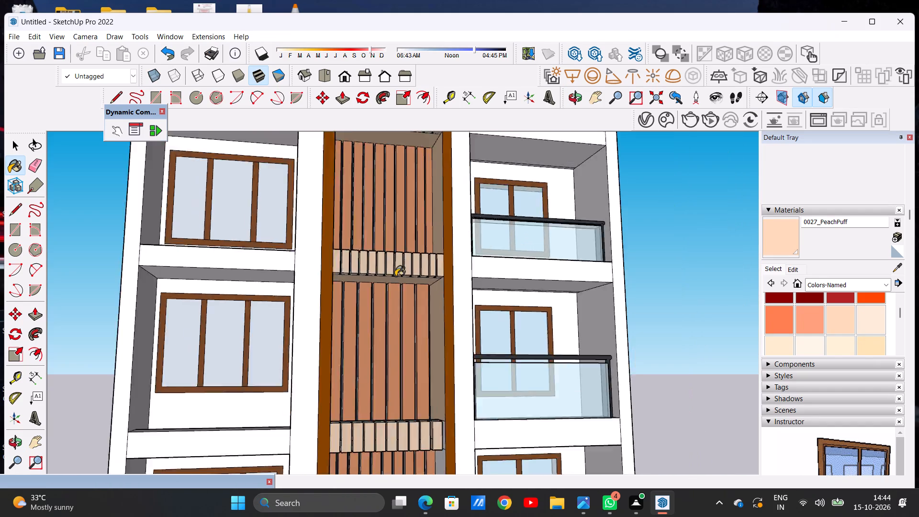
Paint the ceiling and both inner side faces of the fourth louvre recess from the top with 0027_PeachPuff.
{"action": "scroll", "coordinate": [395, 276], "scroll_direction": "down", "scroll_amount": 13}
{"action": "scroll", "coordinate": [374, 355], "scroll_direction": "up", "scroll_amount": 9}
{"action": "scroll", "coordinate": [411, 319], "scroll_direction": "up", "scroll_amount": 7}
{"action": "middle_click_drag", "start_coordinate": [414, 328], "coordinate": [310, 268]}
{"action": "scroll", "coordinate": [289, 299], "scroll_direction": "up", "scroll_amount": 3}
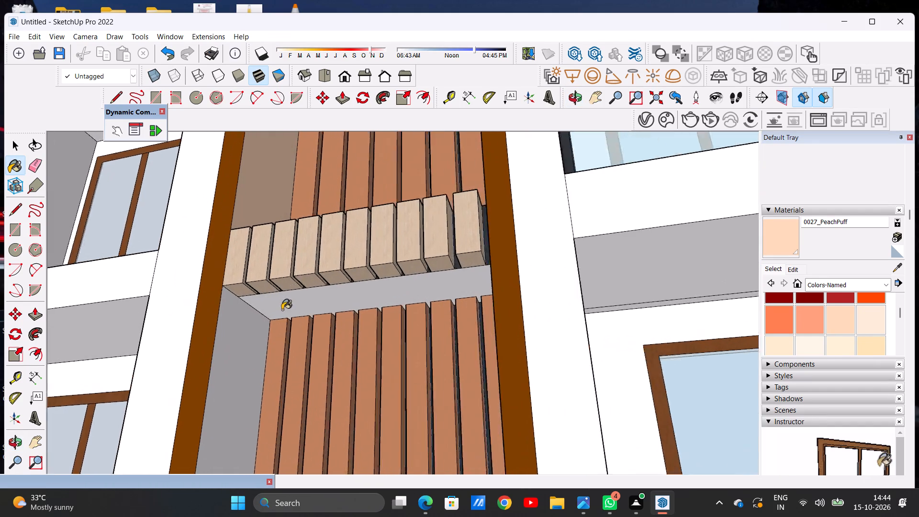
{"action": "scroll", "coordinate": [282, 310], "scroll_direction": "up", "scroll_amount": 5}
{"action": "left_click", "coordinate": [270, 302]}
{"action": "left_click", "coordinate": [191, 347]}
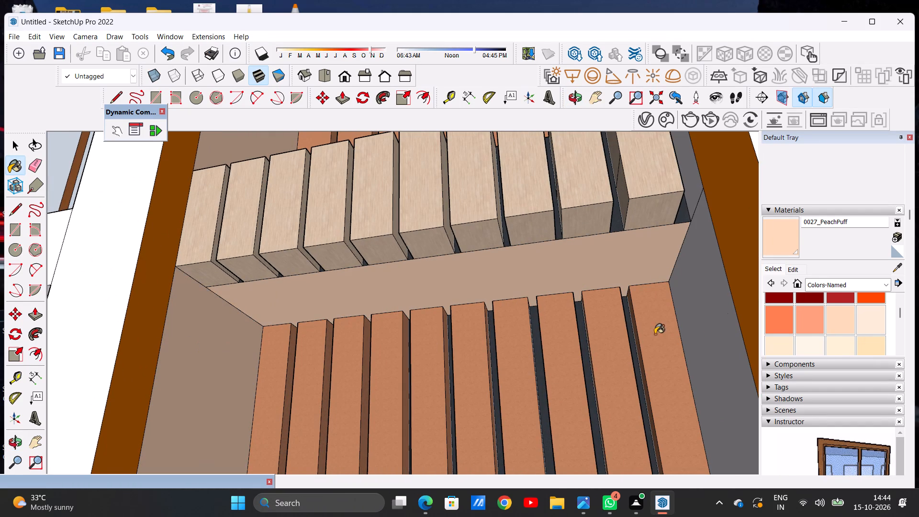
{"action": "left_click", "coordinate": [720, 320]}
{"action": "scroll", "coordinate": [405, 322], "scroll_direction": "down", "scroll_amount": 4}
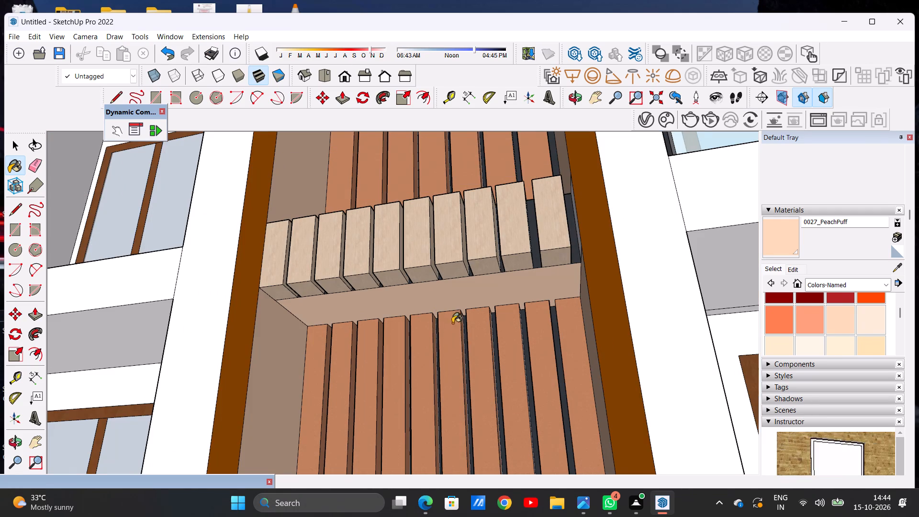
Paint the right side strip beside the short beige slats above the fourth louvre recess with 0027_PeachPuff.
{"action": "middle_click_drag", "start_coordinate": [453, 324], "coordinate": [497, 348]}
{"action": "scroll", "coordinate": [585, 240], "scroll_direction": "up", "scroll_amount": 12}
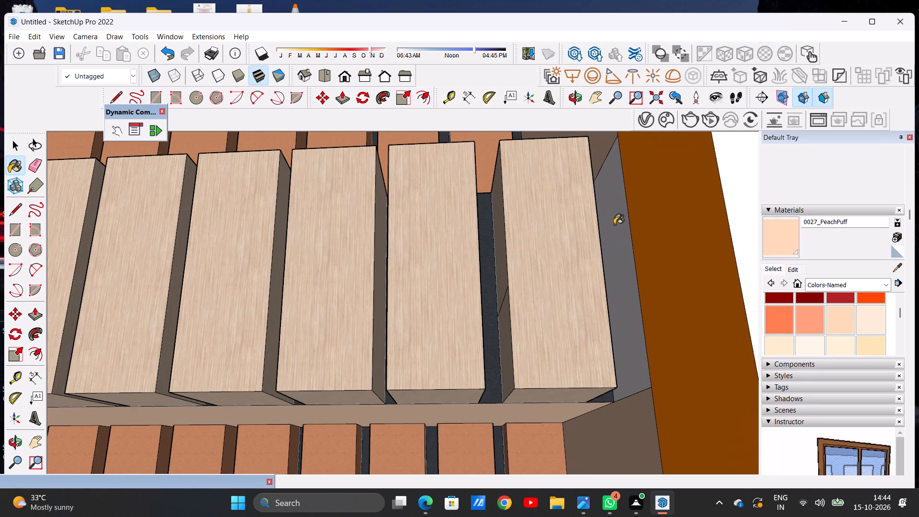
{"action": "left_click", "coordinate": [619, 222]}
{"action": "scroll", "coordinate": [526, 236], "scroll_direction": "down", "scroll_amount": 20}
{"action": "scroll", "coordinate": [526, 236], "scroll_direction": "down", "scroll_amount": 12}
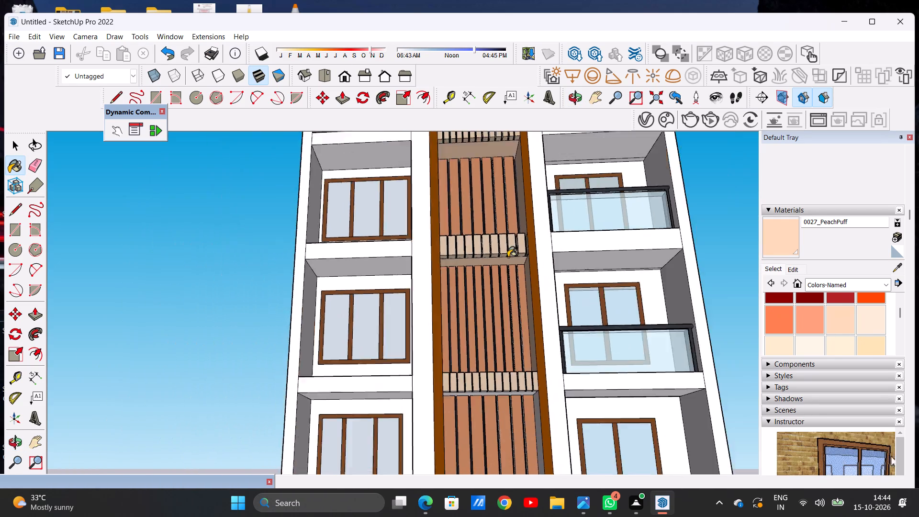
Paint the ceiling and both inner side faces of the fifth louvre recess from the top with 0027_PeachPuff.
{"action": "scroll", "coordinate": [505, 345], "scroll_direction": "up", "scroll_amount": 15}
{"action": "middle_click_drag", "start_coordinate": [523, 408], "coordinate": [516, 368]}
{"action": "scroll", "coordinate": [516, 368], "scroll_direction": "up", "scroll_amount": 1}
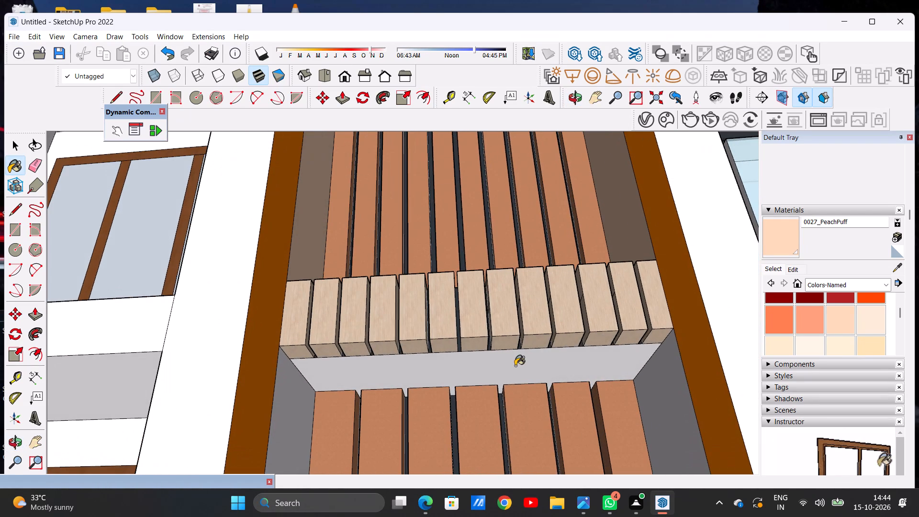
{"action": "left_click", "coordinate": [515, 366]}
{"action": "scroll", "coordinate": [422, 293], "scroll_direction": "down", "scroll_amount": 12}
{"action": "middle_click_drag", "start_coordinate": [452, 365], "coordinate": [389, 412]}
{"action": "scroll", "coordinate": [383, 344], "scroll_direction": "up", "scroll_amount": 4}
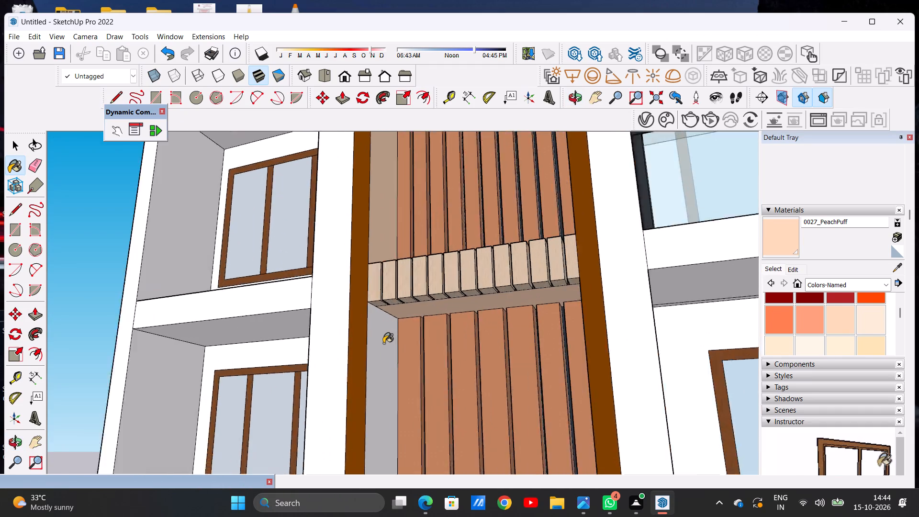
{"action": "scroll", "coordinate": [383, 343], "scroll_direction": "up", "scroll_amount": 9}
{"action": "left_click", "coordinate": [374, 341]}
{"action": "scroll", "coordinate": [405, 304], "scroll_direction": "down", "scroll_amount": 12}
{"action": "middle_click_drag", "start_coordinate": [422, 336], "coordinate": [475, 343]}
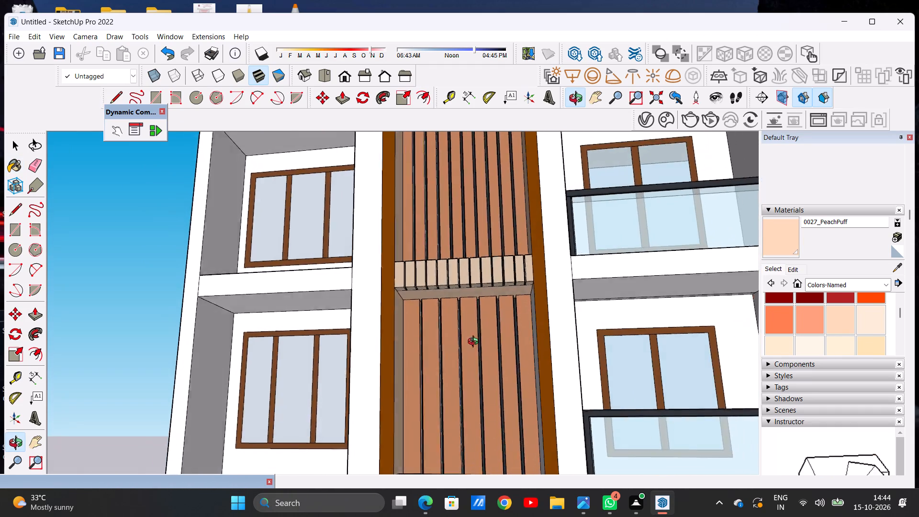
{"action": "middle_click_drag", "start_coordinate": [475, 343], "coordinate": [529, 349]}
{"action": "scroll", "coordinate": [522, 310], "scroll_direction": "up", "scroll_amount": 7}
{"action": "left_click", "coordinate": [521, 307]}
{"action": "scroll", "coordinate": [448, 281], "scroll_direction": "down", "scroll_amount": 6}
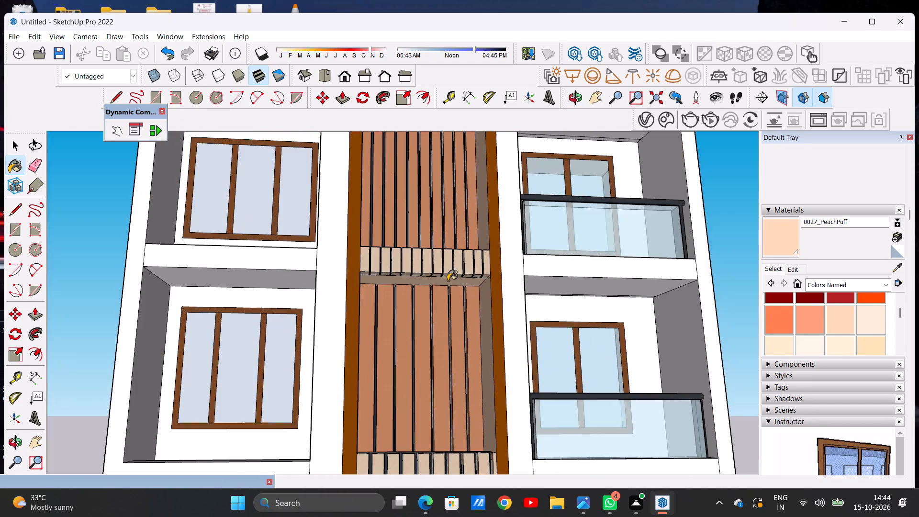
Paint the ceiling and both inner side faces of the lowest louvre recess with 0027_PeachPuff.
{"action": "scroll", "coordinate": [448, 281], "scroll_direction": "down", "scroll_amount": 13}
{"action": "middle_click_drag", "start_coordinate": [410, 340], "coordinate": [372, 314]}
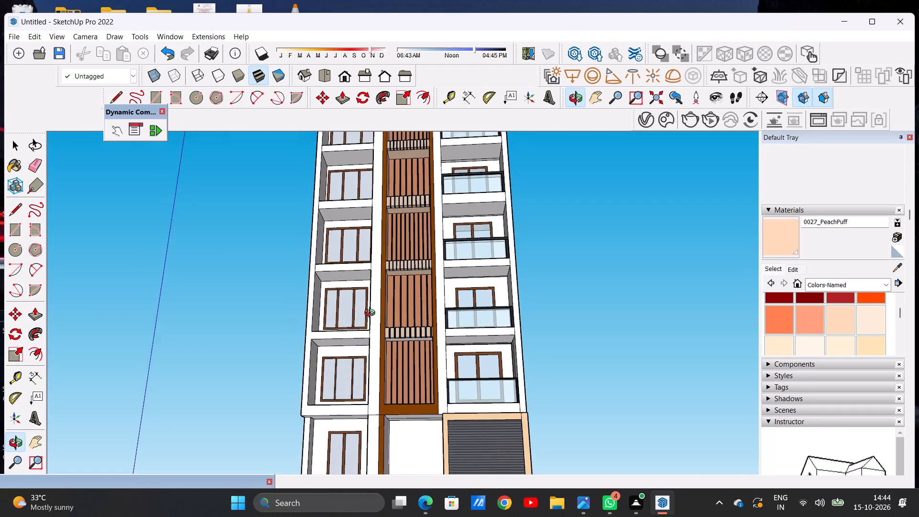
{"action": "middle_click_drag", "start_coordinate": [372, 314], "coordinate": [344, 297]}
{"action": "scroll", "coordinate": [408, 338], "scroll_direction": "up", "scroll_amount": 8}
{"action": "scroll", "coordinate": [361, 347], "scroll_direction": "down", "scroll_amount": 1}
{"action": "scroll", "coordinate": [360, 347], "scroll_direction": "up", "scroll_amount": 13}
{"action": "left_click", "coordinate": [356, 329]}
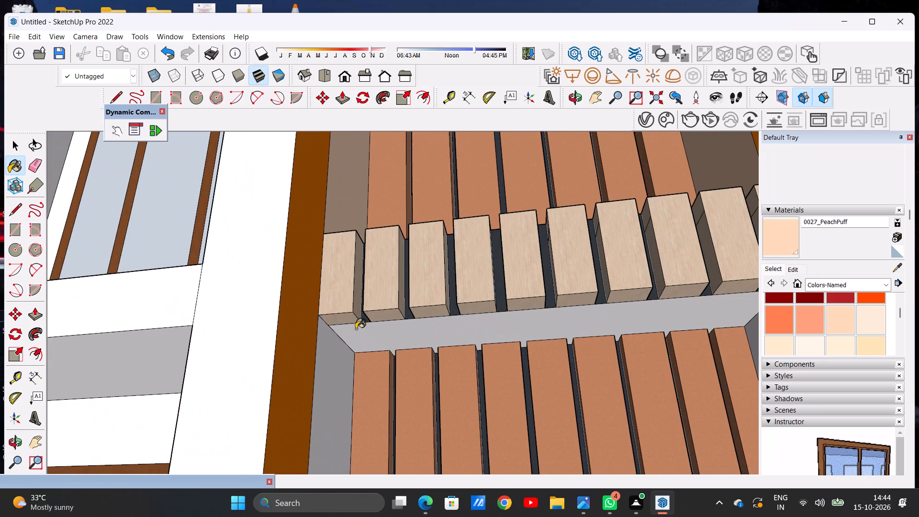
{"action": "left_click", "coordinate": [327, 353]}
{"action": "scroll", "coordinate": [490, 317], "scroll_direction": "down", "scroll_amount": 16}
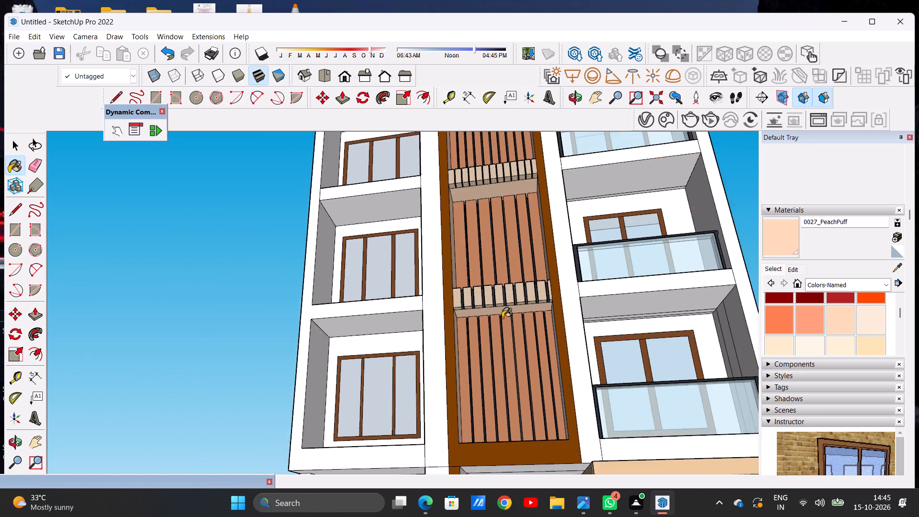
{"action": "middle_click_drag", "start_coordinate": [509, 330], "coordinate": [598, 389]}
{"action": "scroll", "coordinate": [534, 348], "scroll_direction": "up", "scroll_amount": 12}
{"action": "left_click", "coordinate": [536, 322]}
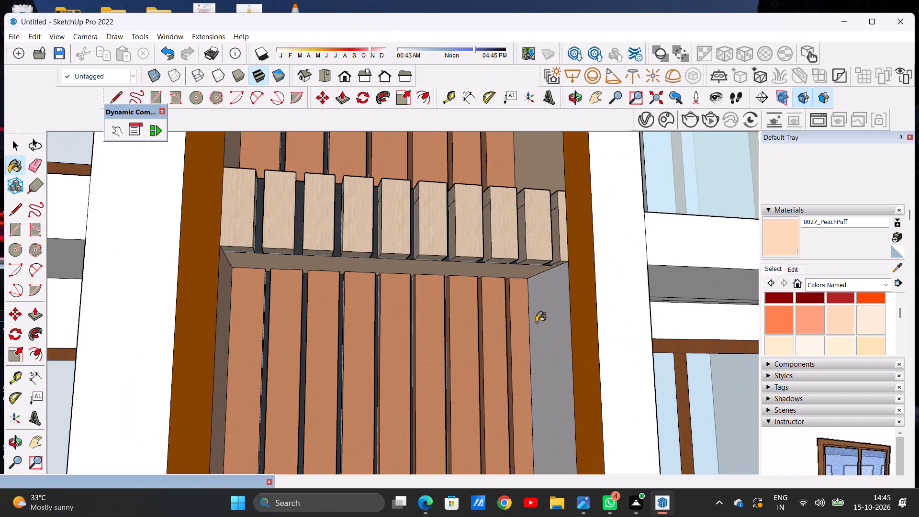
{"action": "scroll", "coordinate": [476, 321], "scroll_direction": "down", "scroll_amount": 8}
Examine the painted lower louvre recesses and the slat bands from above, below and both sides for missed faces.
{"action": "middle_click_drag", "start_coordinate": [498, 299], "coordinate": [433, 443]}
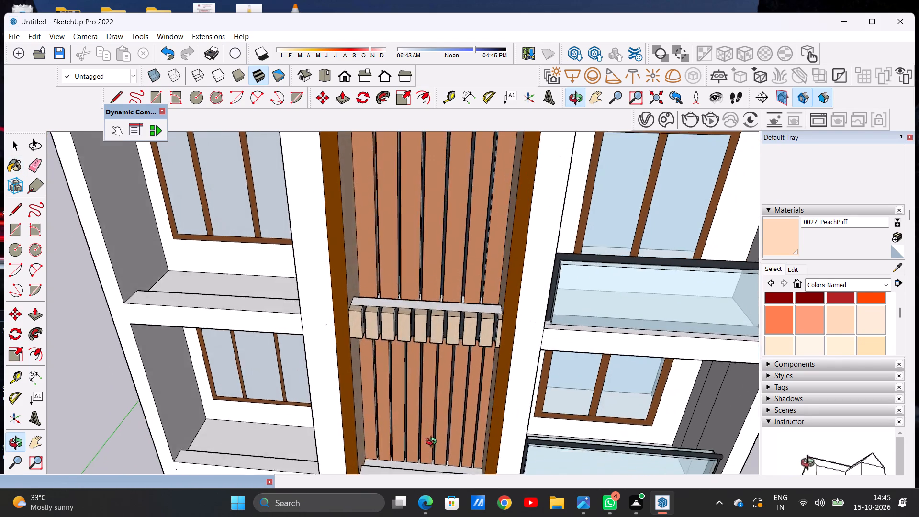
{"action": "middle_click_drag", "start_coordinate": [433, 443], "coordinate": [448, 333]}
{"action": "scroll", "coordinate": [433, 295], "scroll_direction": "down", "scroll_amount": 17}
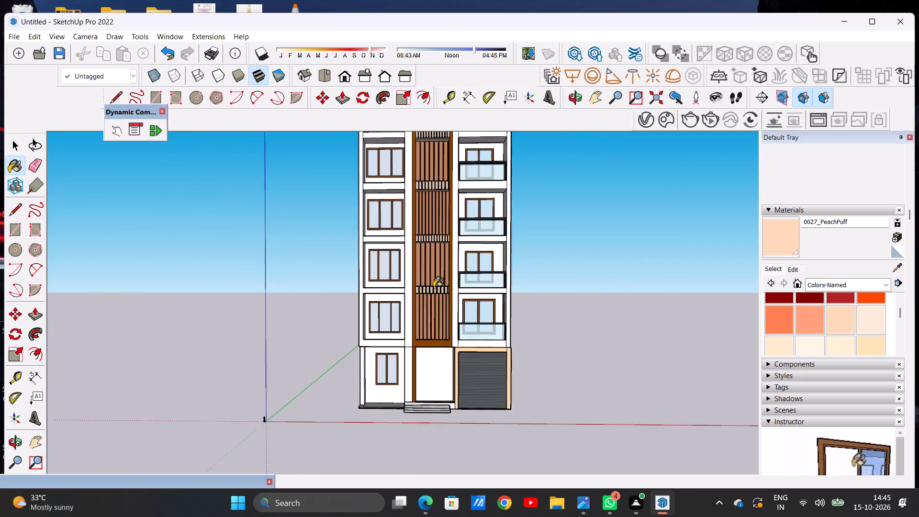
{"action": "scroll", "coordinate": [436, 360], "scroll_direction": "up", "scroll_amount": 10}
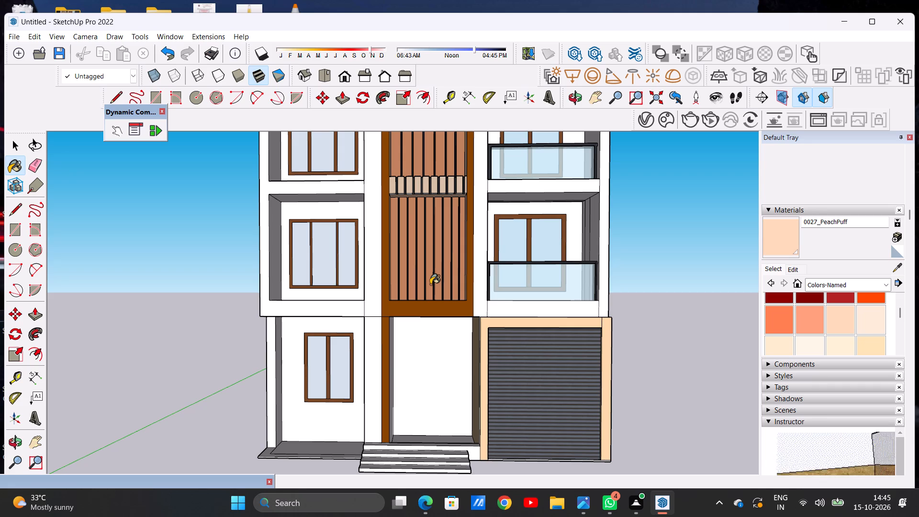
{"action": "scroll", "coordinate": [436, 278], "scroll_direction": "down", "scroll_amount": 5}
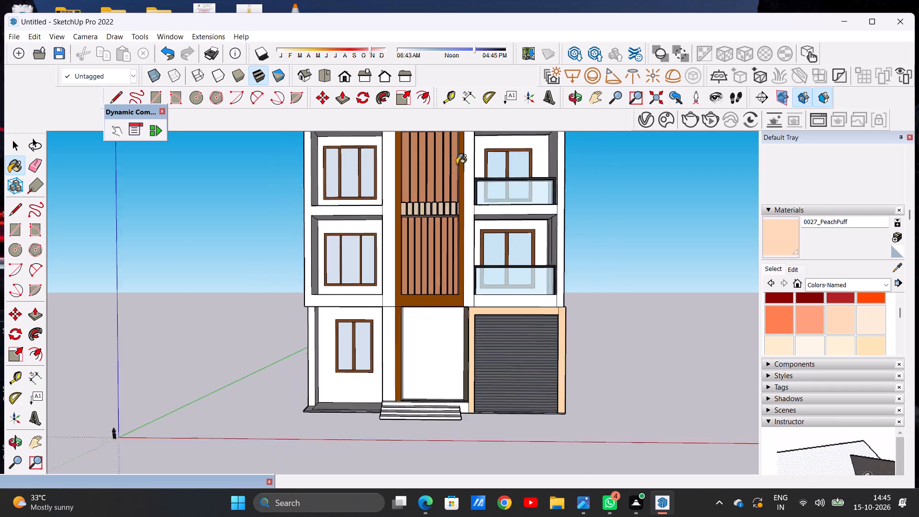
{"action": "scroll", "coordinate": [453, 91], "scroll_direction": "up", "scroll_amount": 8}
{"action": "scroll", "coordinate": [399, 323], "scroll_direction": "up", "scroll_amount": 7}
{"action": "middle_click_drag", "start_coordinate": [482, 232], "coordinate": [458, 147]}
{"action": "scroll", "coordinate": [456, 145], "scroll_direction": "up", "scroll_amount": 4}
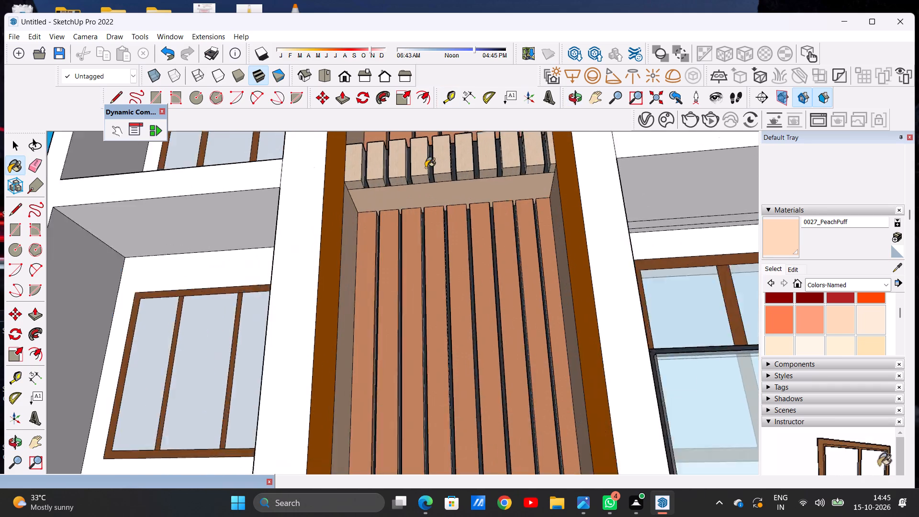
{"action": "scroll", "coordinate": [426, 168], "scroll_direction": "up", "scroll_amount": 9}
{"action": "scroll", "coordinate": [419, 341], "scroll_direction": "down", "scroll_amount": 11}
{"action": "middle_click_drag", "start_coordinate": [429, 269], "coordinate": [454, 376]}
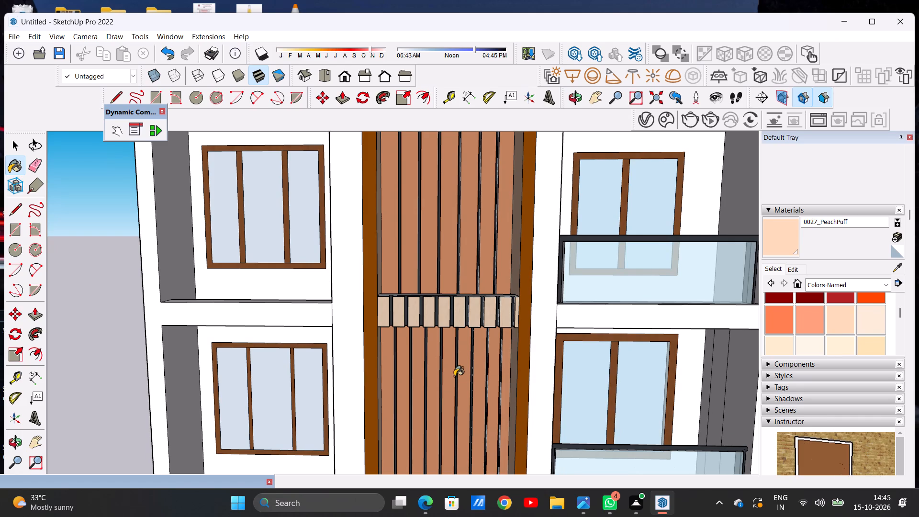
{"action": "scroll", "coordinate": [454, 376], "scroll_direction": "down", "scroll_amount": 11}
{"action": "middle_click_drag", "start_coordinate": [460, 365], "coordinate": [549, 378]}
{"action": "scroll", "coordinate": [512, 375], "scroll_direction": "up", "scroll_amount": 1}
{"action": "scroll", "coordinate": [509, 375], "scroll_direction": "down", "scroll_amount": 1}
{"action": "scroll", "coordinate": [508, 375], "scroll_direction": "up", "scroll_amount": 13}
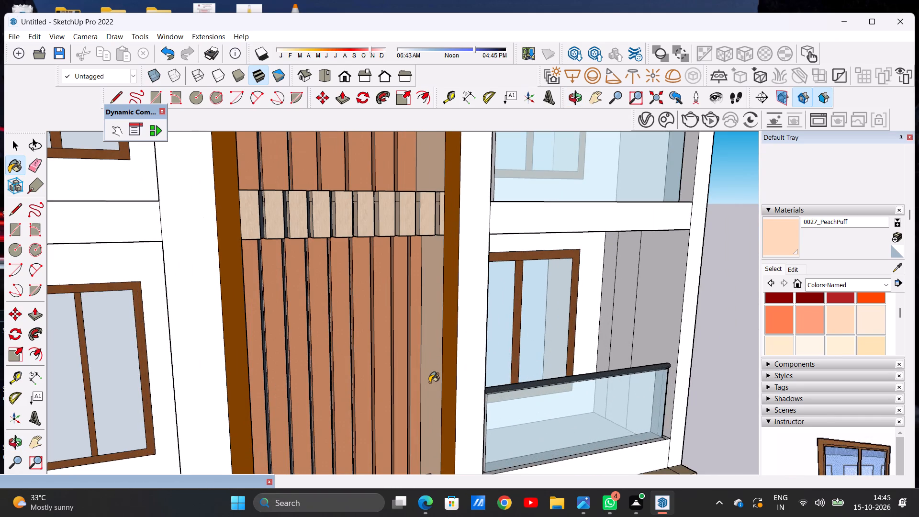
{"action": "scroll", "coordinate": [429, 382], "scroll_direction": "down", "scroll_amount": 13}
{"action": "middle_click_drag", "start_coordinate": [416, 371], "coordinate": [263, 394]}
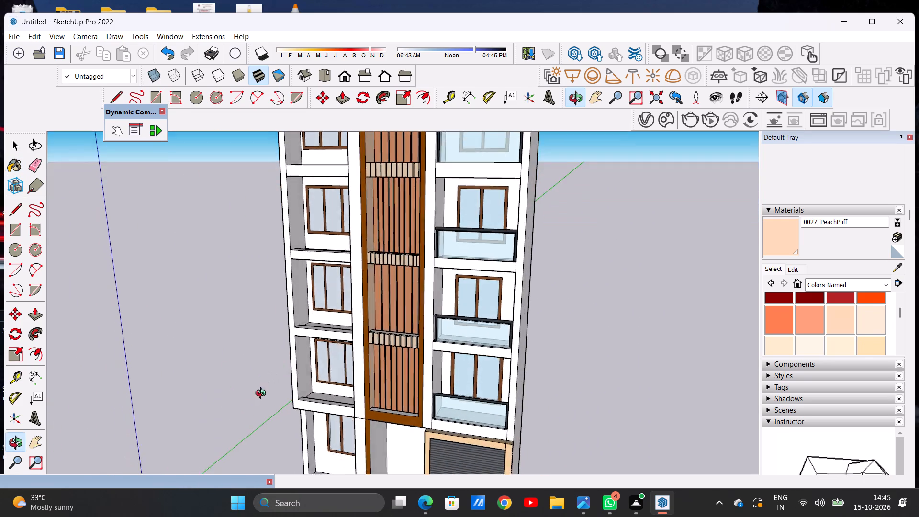
{"action": "middle_click_drag", "start_coordinate": [263, 394], "coordinate": [359, 411]}
Examine the top louvre recesses and the whole front facade from close up and from a distance.
{"action": "scroll", "coordinate": [358, 408], "scroll_direction": "down", "scroll_amount": 15}
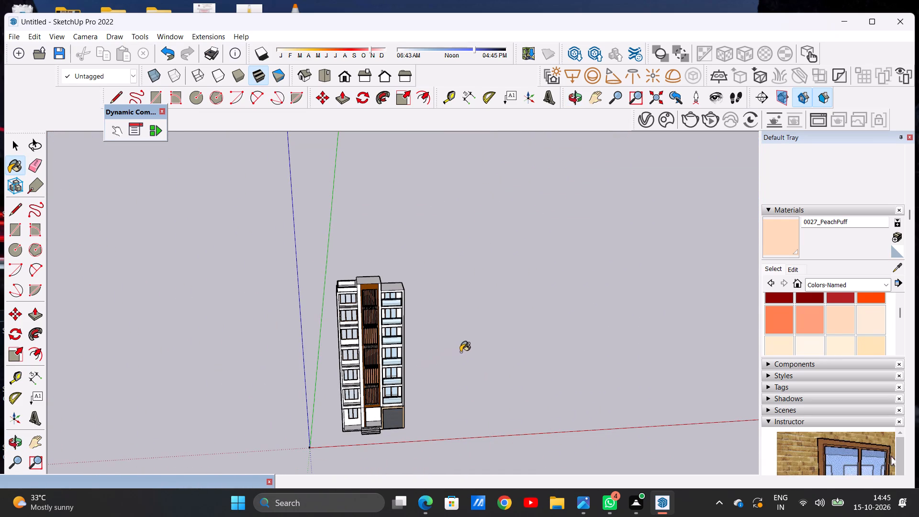
{"action": "scroll", "coordinate": [385, 295], "scroll_direction": "up", "scroll_amount": 8}
{"action": "scroll", "coordinate": [330, 270], "scroll_direction": "up", "scroll_amount": 5}
{"action": "middle_click_drag", "start_coordinate": [372, 295], "coordinate": [356, 182]}
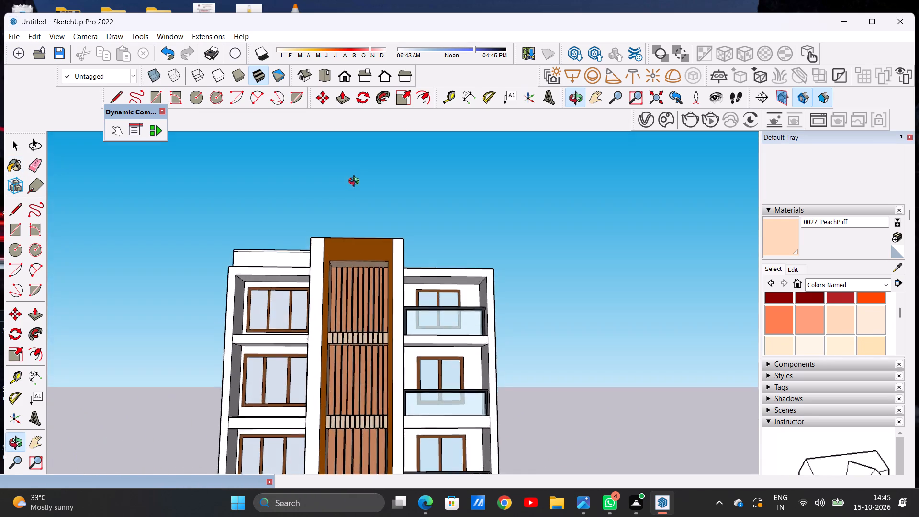
{"action": "middle_click_drag", "start_coordinate": [356, 182], "coordinate": [355, 162]}
{"action": "scroll", "coordinate": [355, 284], "scroll_direction": "up", "scroll_amount": 4}
{"action": "middle_click_drag", "start_coordinate": [361, 252], "coordinate": [387, 286]}
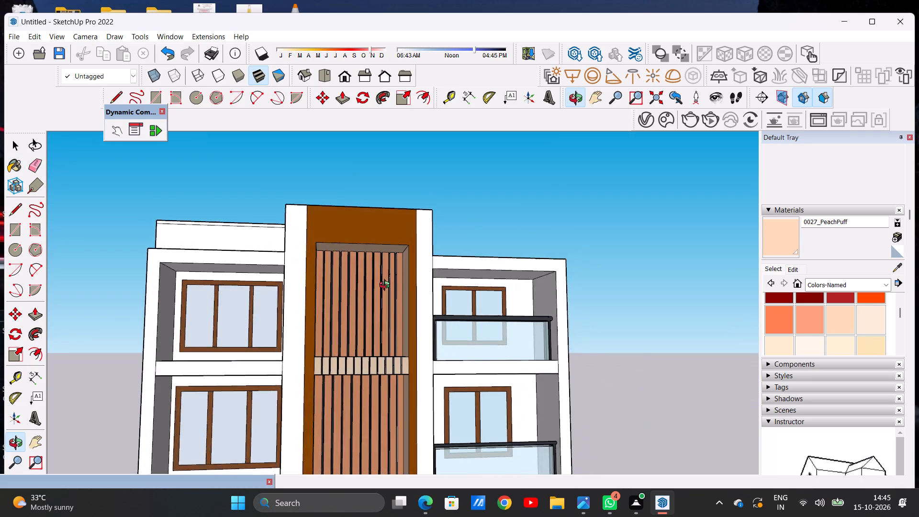
{"action": "middle_click_drag", "start_coordinate": [387, 286], "coordinate": [423, 297]}
{"action": "scroll", "coordinate": [343, 290], "scroll_direction": "down", "scroll_amount": 20}
{"action": "middle_click_drag", "start_coordinate": [362, 362], "coordinate": [296, 371]}
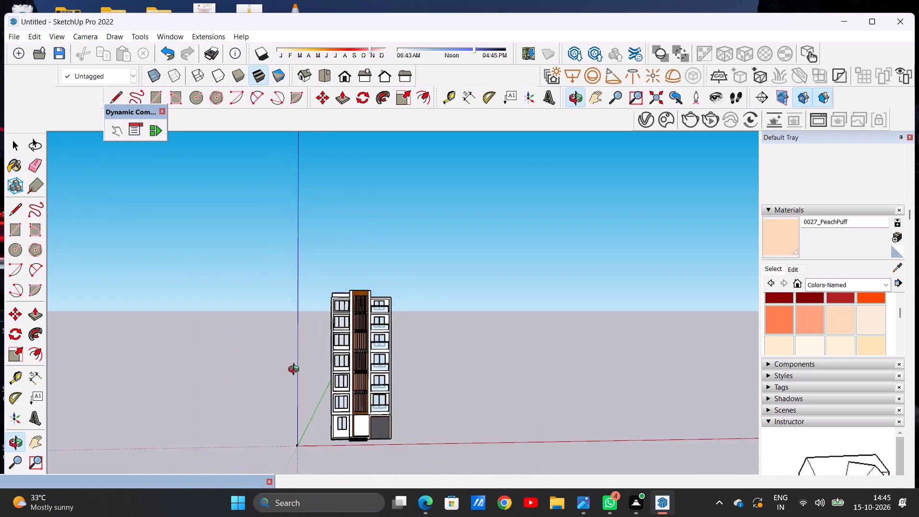
{"action": "middle_click_drag", "start_coordinate": [296, 371], "coordinate": [248, 380]}
{"action": "key", "text": "space"}
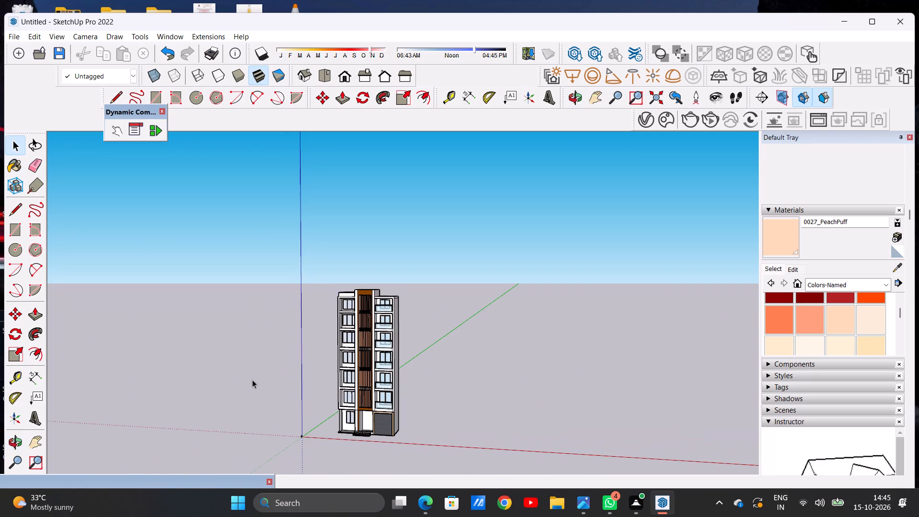
{"action": "scroll", "coordinate": [391, 390], "scroll_direction": "down", "scroll_amount": 8}
{"action": "scroll", "coordinate": [391, 349], "scroll_direction": "up", "scroll_amount": 20}
{"action": "scroll", "coordinate": [391, 349], "scroll_direction": "up", "scroll_amount": 4}
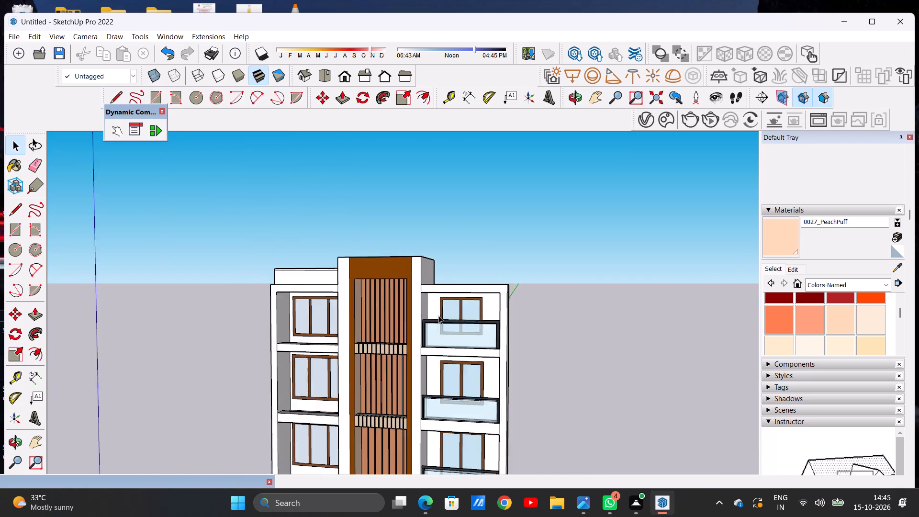
{"action": "scroll", "coordinate": [438, 315], "scroll_direction": "up", "scroll_amount": 6}
{"action": "middle_click_drag", "start_coordinate": [362, 328], "coordinate": [421, 274]}
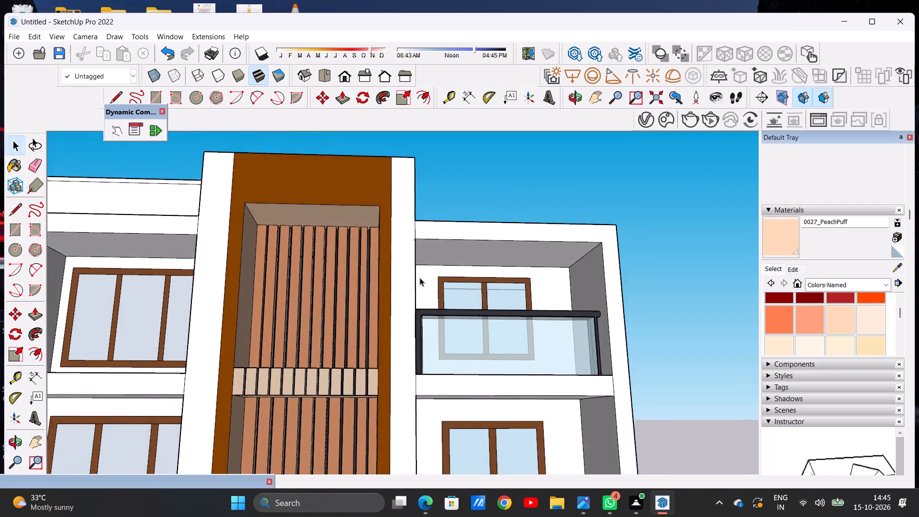
{"action": "scroll", "coordinate": [420, 278], "scroll_direction": "up", "scroll_amount": 1}
{"action": "scroll", "coordinate": [612, 282], "scroll_direction": "down", "scroll_amount": 10}
{"action": "scroll", "coordinate": [358, 286], "scroll_direction": "down", "scroll_amount": 6}
{"action": "scroll", "coordinate": [453, 292], "scroll_direction": "down", "scroll_amount": 6}
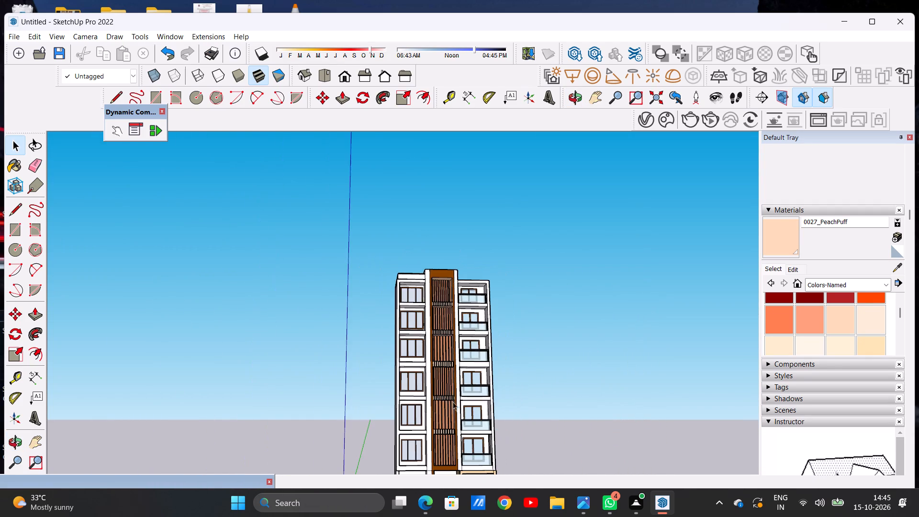
{"action": "scroll", "coordinate": [450, 412], "scroll_direction": "down", "scroll_amount": 3}
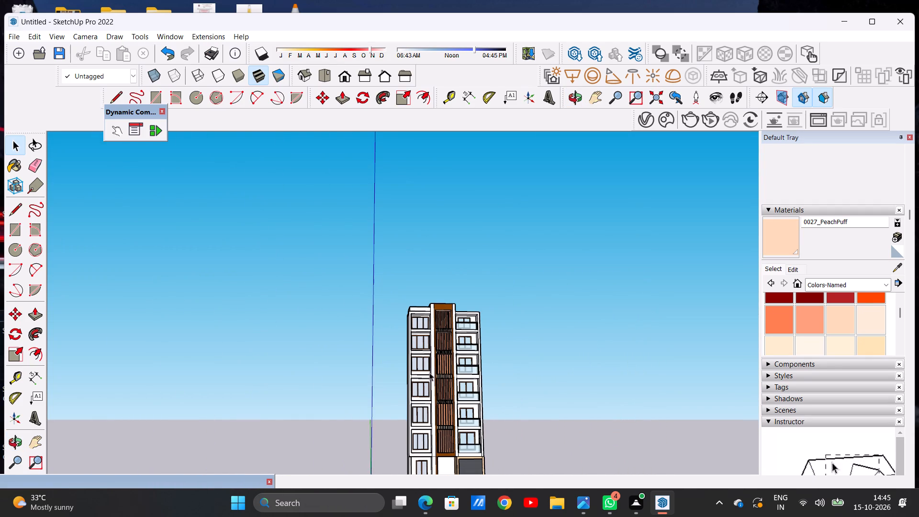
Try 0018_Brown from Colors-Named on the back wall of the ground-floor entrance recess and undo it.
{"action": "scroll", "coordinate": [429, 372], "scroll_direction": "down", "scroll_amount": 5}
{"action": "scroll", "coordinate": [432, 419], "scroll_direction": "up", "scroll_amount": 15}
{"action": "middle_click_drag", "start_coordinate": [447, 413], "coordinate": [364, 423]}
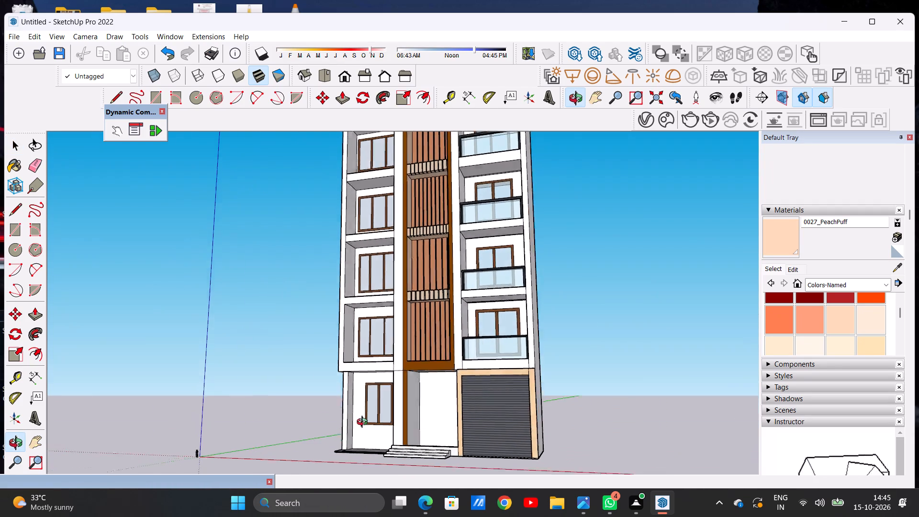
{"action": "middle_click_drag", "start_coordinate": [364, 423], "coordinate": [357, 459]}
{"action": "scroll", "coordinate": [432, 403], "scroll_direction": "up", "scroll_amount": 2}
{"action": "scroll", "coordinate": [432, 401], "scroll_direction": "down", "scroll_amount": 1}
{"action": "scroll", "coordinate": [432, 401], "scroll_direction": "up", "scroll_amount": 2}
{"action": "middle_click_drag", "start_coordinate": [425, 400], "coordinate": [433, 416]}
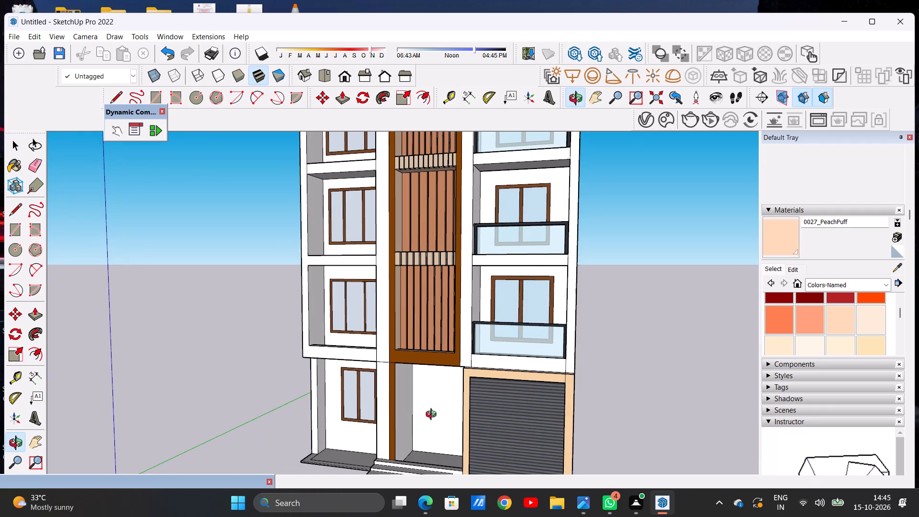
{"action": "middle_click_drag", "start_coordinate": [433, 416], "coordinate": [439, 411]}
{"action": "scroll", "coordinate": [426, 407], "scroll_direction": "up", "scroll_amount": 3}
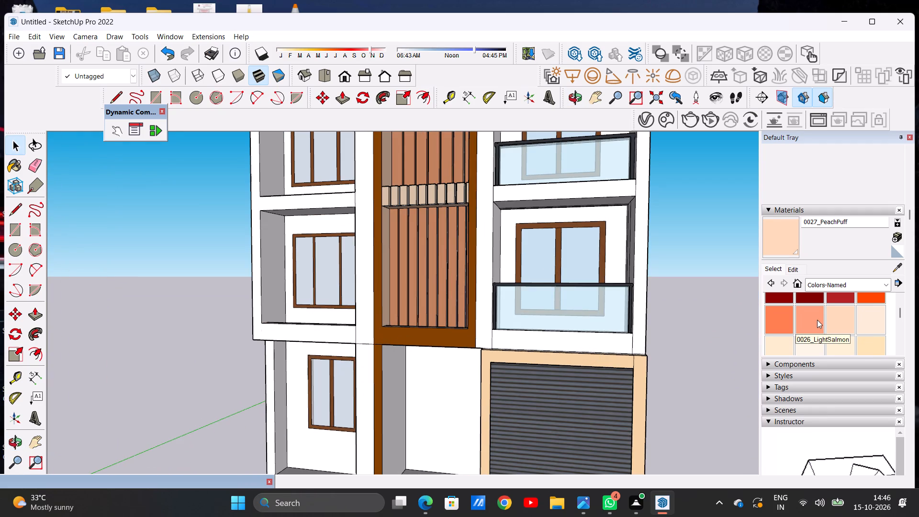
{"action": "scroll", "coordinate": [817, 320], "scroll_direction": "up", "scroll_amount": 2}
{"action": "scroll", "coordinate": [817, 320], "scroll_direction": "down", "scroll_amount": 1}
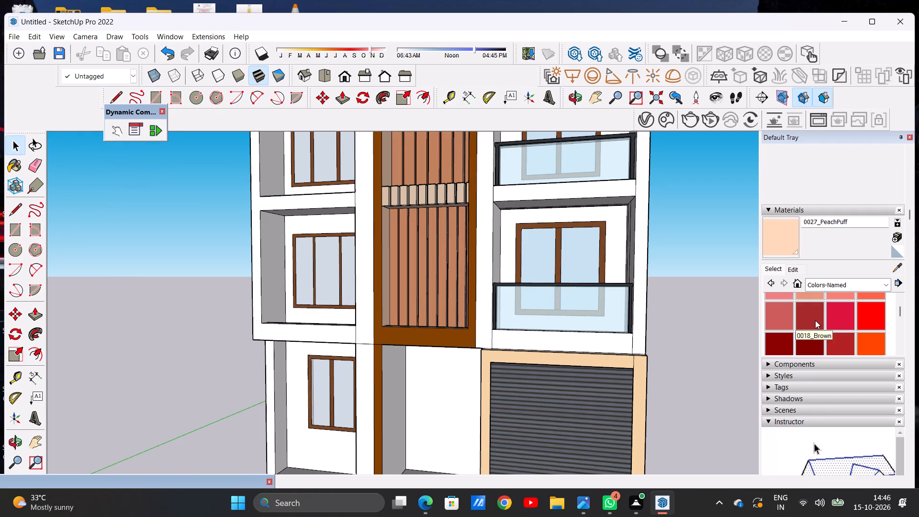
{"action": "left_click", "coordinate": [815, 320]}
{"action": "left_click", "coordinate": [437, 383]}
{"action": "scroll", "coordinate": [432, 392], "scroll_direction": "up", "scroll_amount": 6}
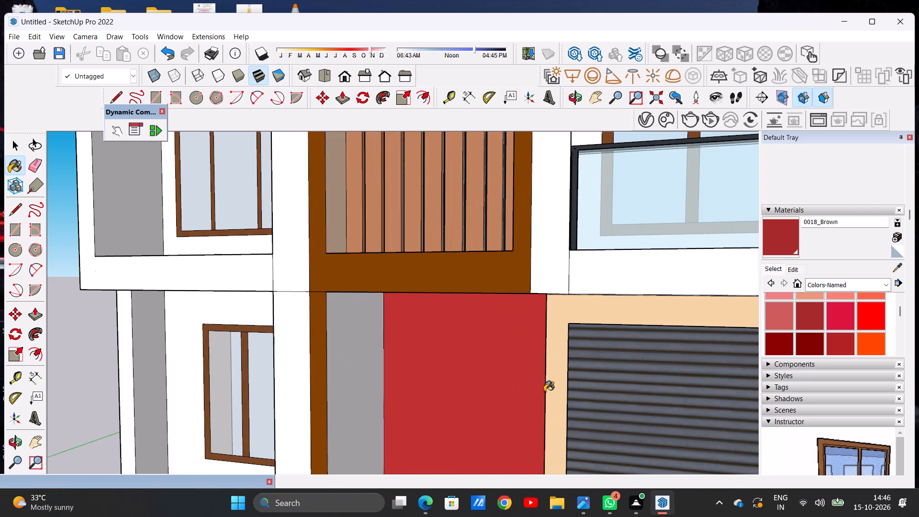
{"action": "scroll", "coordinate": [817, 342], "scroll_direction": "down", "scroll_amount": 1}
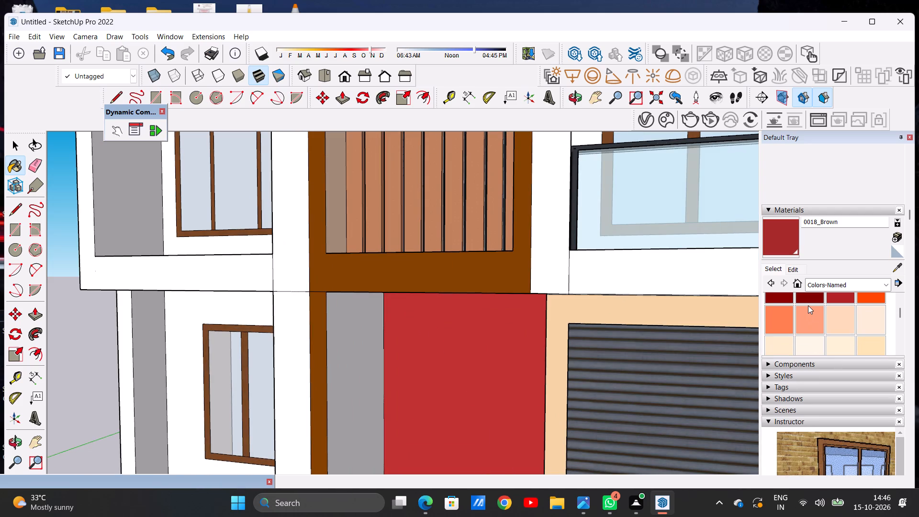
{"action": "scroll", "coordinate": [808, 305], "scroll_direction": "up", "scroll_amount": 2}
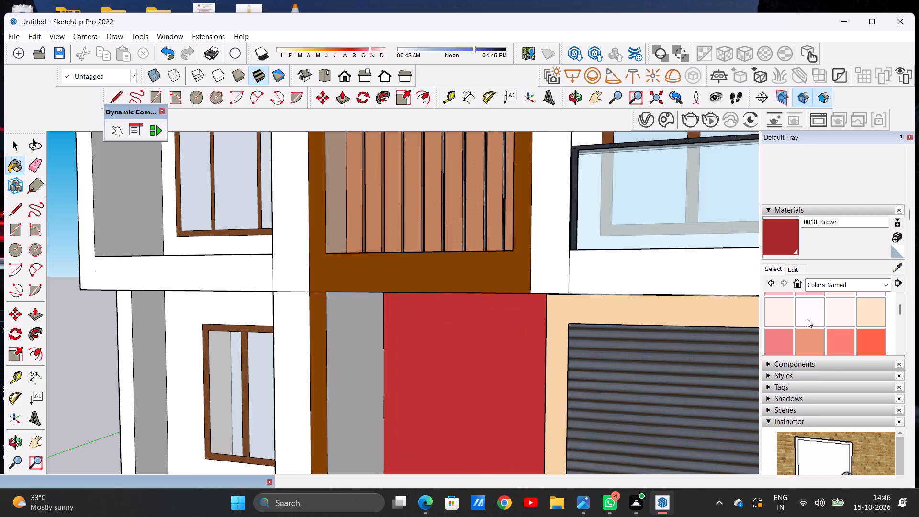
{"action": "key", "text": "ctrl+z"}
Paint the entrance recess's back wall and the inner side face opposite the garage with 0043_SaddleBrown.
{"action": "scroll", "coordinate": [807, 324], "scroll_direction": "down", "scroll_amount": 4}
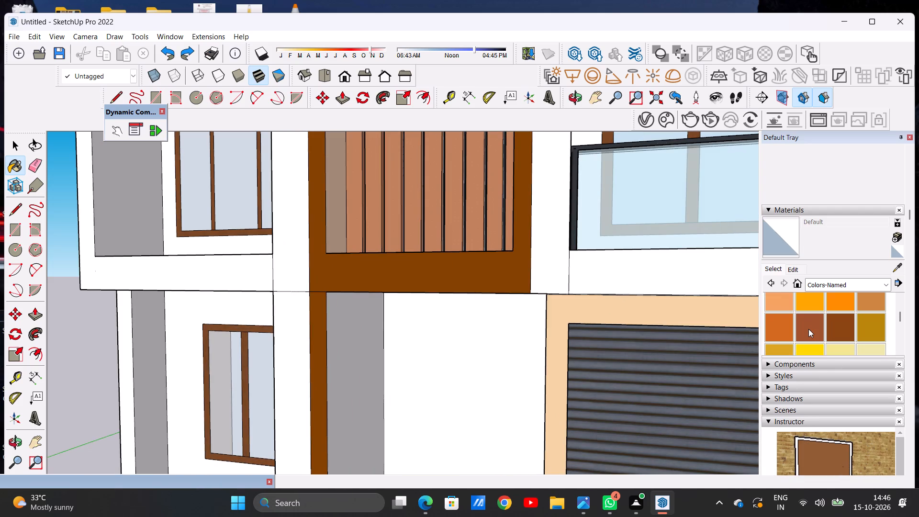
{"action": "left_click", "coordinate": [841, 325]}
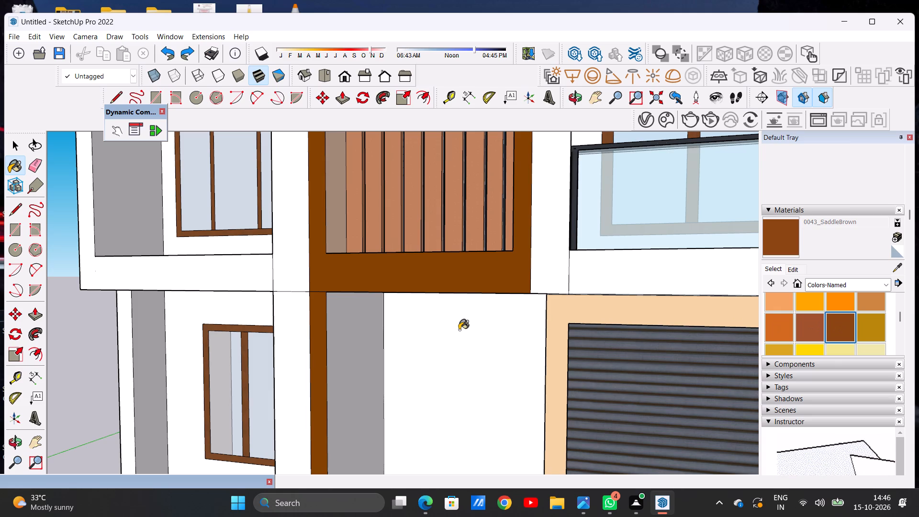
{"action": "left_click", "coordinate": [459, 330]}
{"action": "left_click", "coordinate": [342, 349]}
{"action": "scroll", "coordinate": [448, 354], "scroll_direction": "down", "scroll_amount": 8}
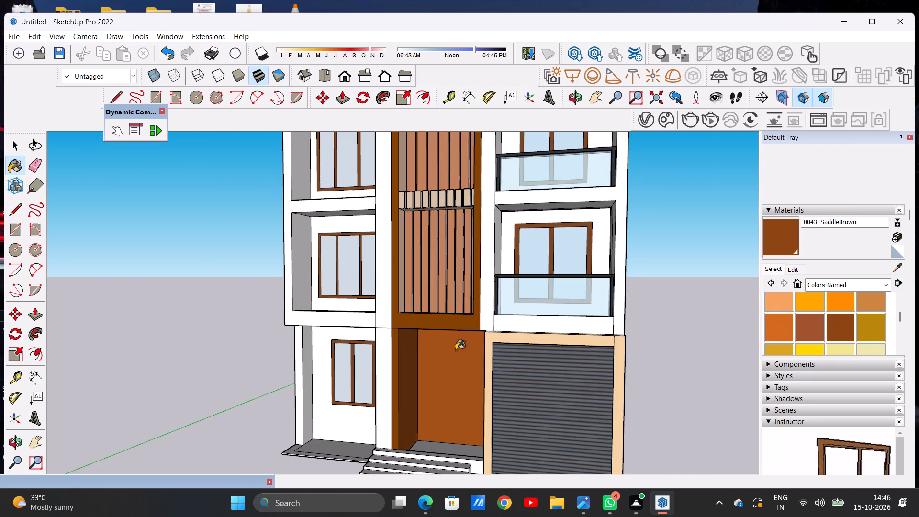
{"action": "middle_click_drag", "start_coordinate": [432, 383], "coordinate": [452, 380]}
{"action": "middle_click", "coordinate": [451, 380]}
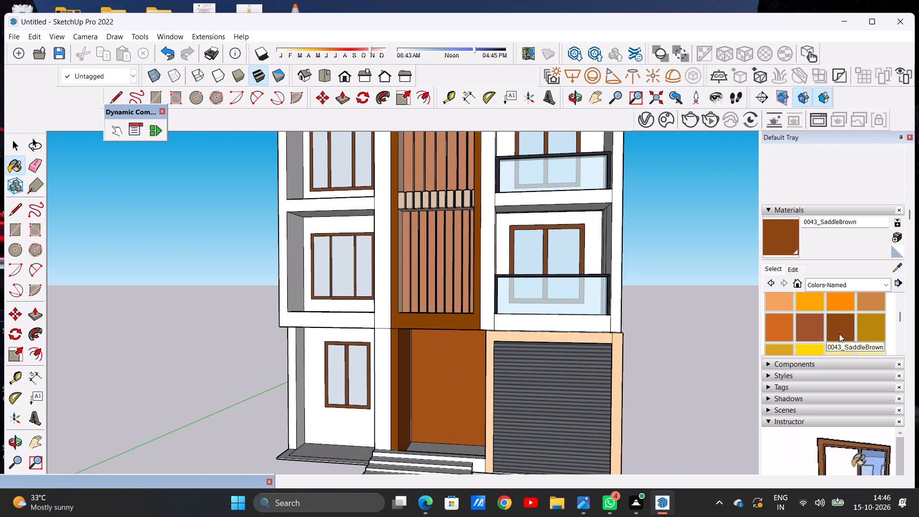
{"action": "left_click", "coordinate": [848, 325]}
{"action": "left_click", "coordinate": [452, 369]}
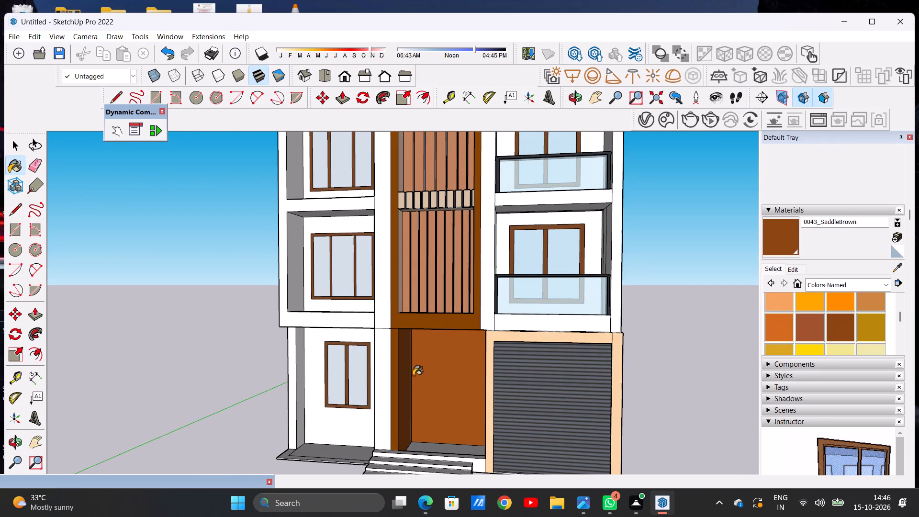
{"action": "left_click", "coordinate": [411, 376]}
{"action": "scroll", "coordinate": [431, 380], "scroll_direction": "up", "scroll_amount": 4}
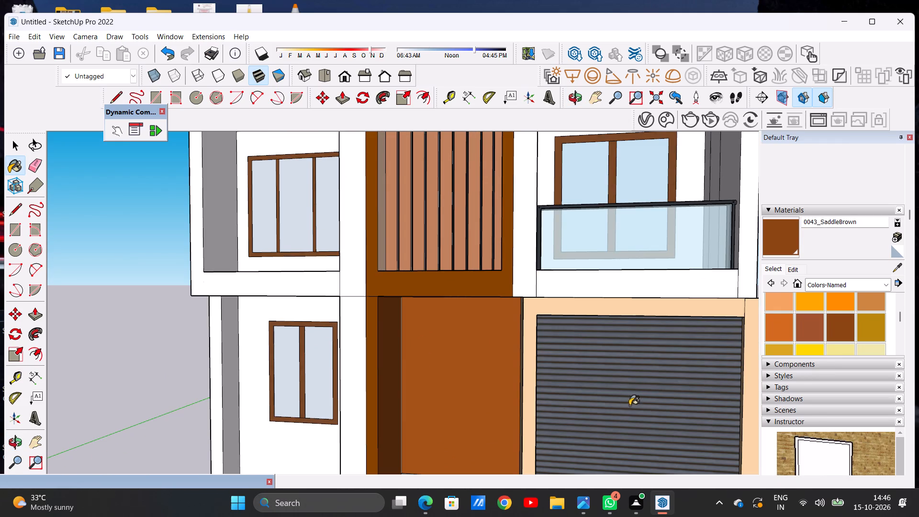
Paint the entrance recess's back wall and the inner side face opposite the garage with Wood Cherry Original from the Wood collection.
{"action": "scroll", "coordinate": [822, 335], "scroll_direction": "down", "scroll_amount": 4}
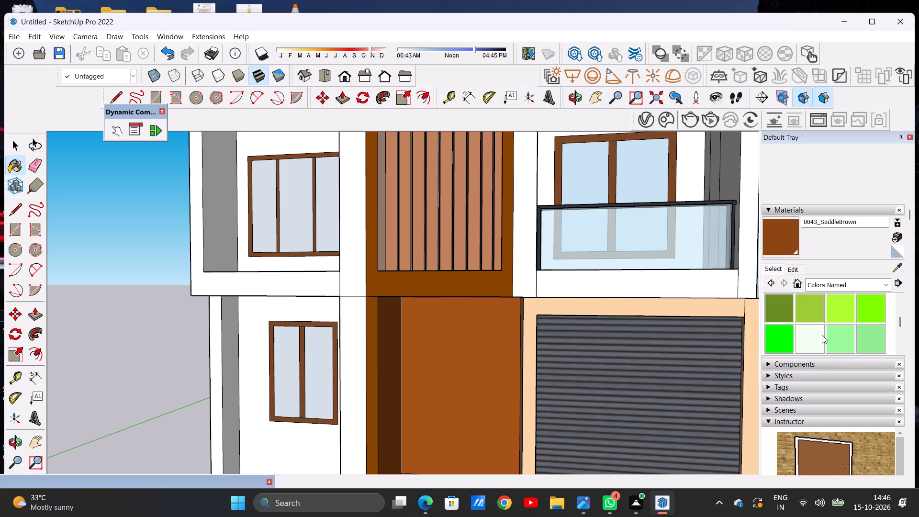
{"action": "scroll", "coordinate": [822, 335], "scroll_direction": "down", "scroll_amount": 4}
{"action": "scroll", "coordinate": [822, 335], "scroll_direction": "up", "scroll_amount": 8}
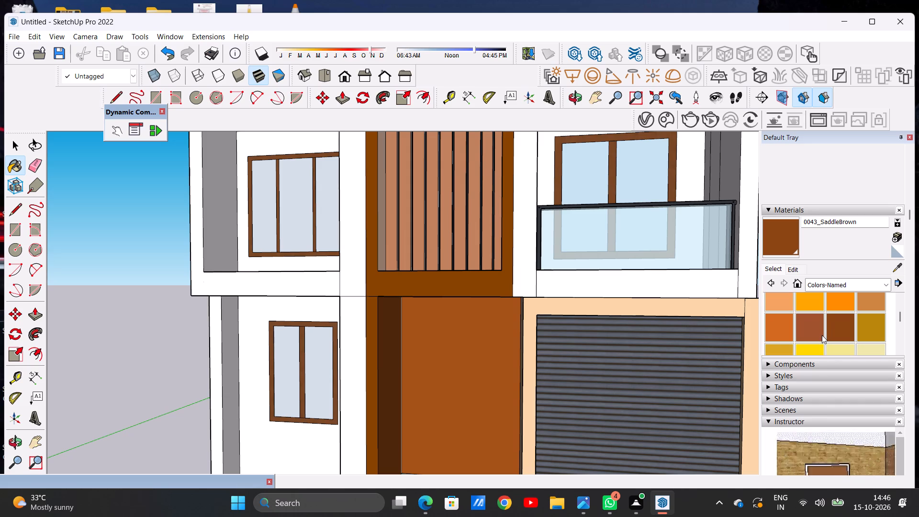
{"action": "left_click", "coordinate": [835, 281]}
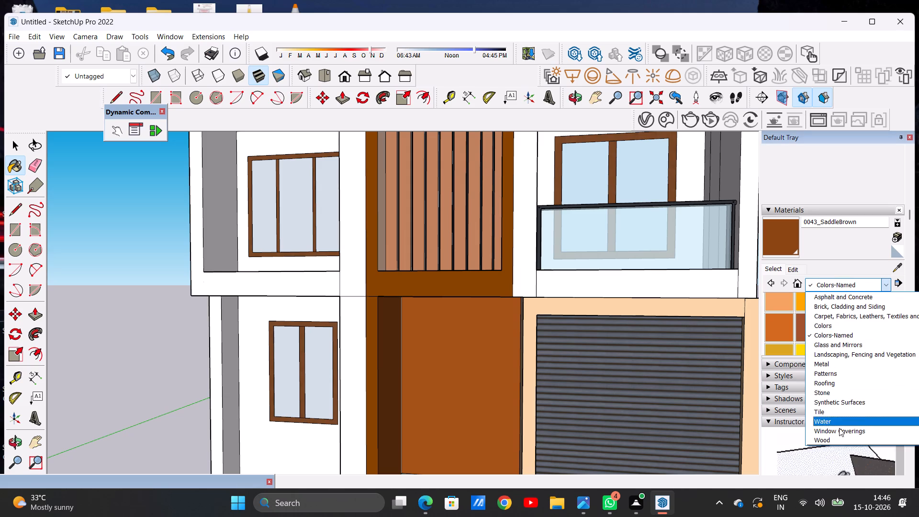
{"action": "left_click", "coordinate": [824, 436]}
{"action": "left_click", "coordinate": [839, 319]}
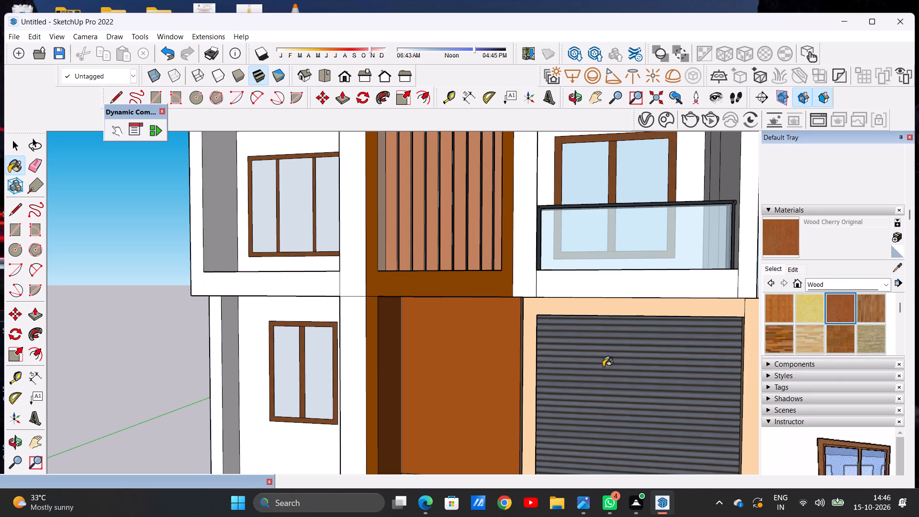
{"action": "left_click", "coordinate": [481, 381]}
{"action": "left_click", "coordinate": [381, 380]}
Paint the entrance recess's garage-side inner face and both ceiling faces with Wood Cherry Original.
{"action": "scroll", "coordinate": [436, 370], "scroll_direction": "down", "scroll_amount": 4}
{"action": "middle_click_drag", "start_coordinate": [452, 389], "coordinate": [561, 390]}
{"action": "scroll", "coordinate": [467, 360], "scroll_direction": "up", "scroll_amount": 13}
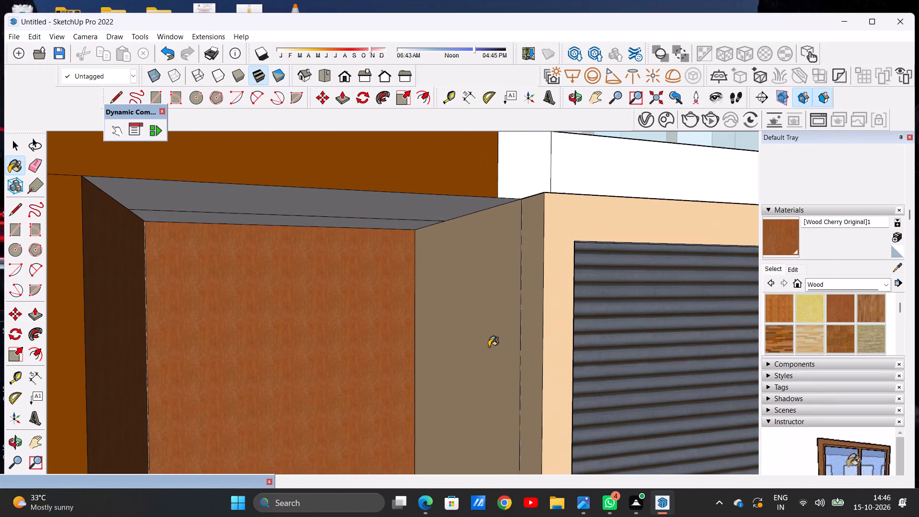
{"action": "scroll", "coordinate": [422, 370], "scroll_direction": "down", "scroll_amount": 10}
{"action": "scroll", "coordinate": [425, 370], "scroll_direction": "up", "scroll_amount": 11}
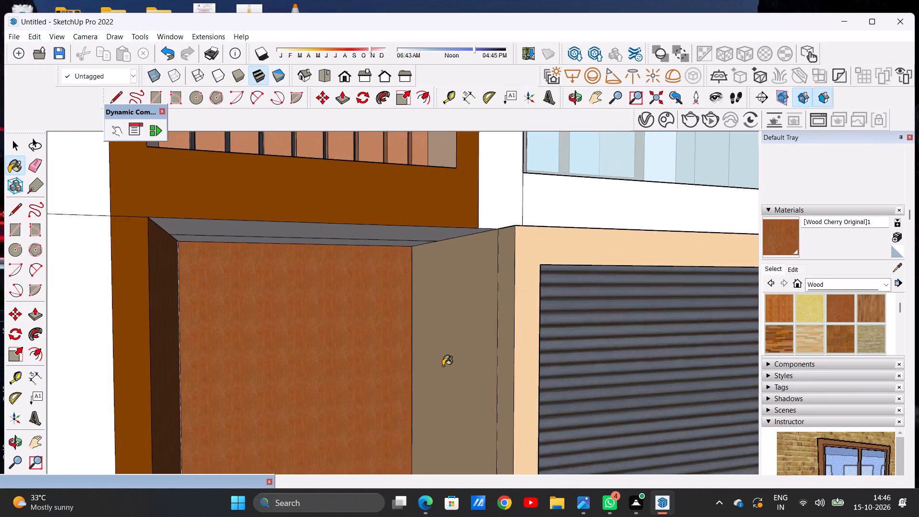
{"action": "scroll", "coordinate": [443, 366], "scroll_direction": "up", "scroll_amount": 3}
{"action": "left_click", "coordinate": [446, 362]}
{"action": "scroll", "coordinate": [429, 368], "scroll_direction": "down", "scroll_amount": 14}
{"action": "middle_click_drag", "start_coordinate": [399, 387], "coordinate": [279, 313]}
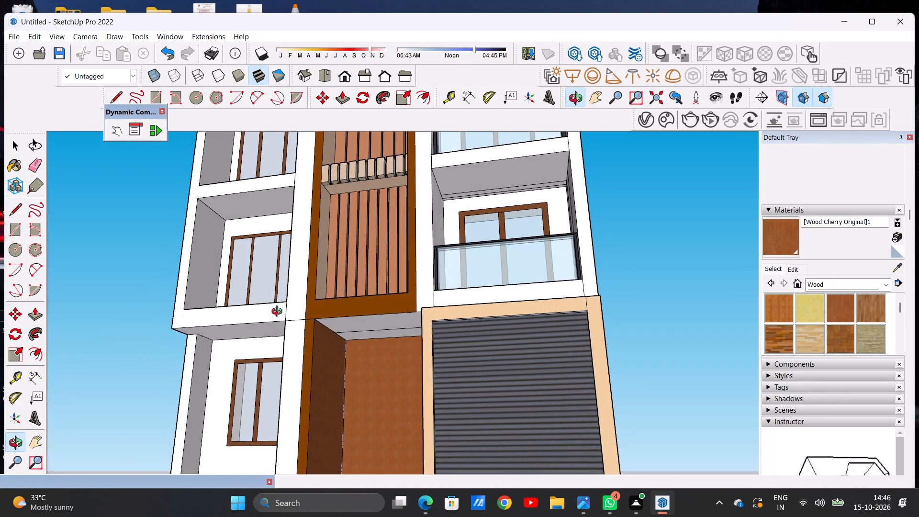
{"action": "middle_click_drag", "start_coordinate": [279, 313], "coordinate": [293, 287]}
{"action": "scroll", "coordinate": [336, 325], "scroll_direction": "up", "scroll_amount": 16}
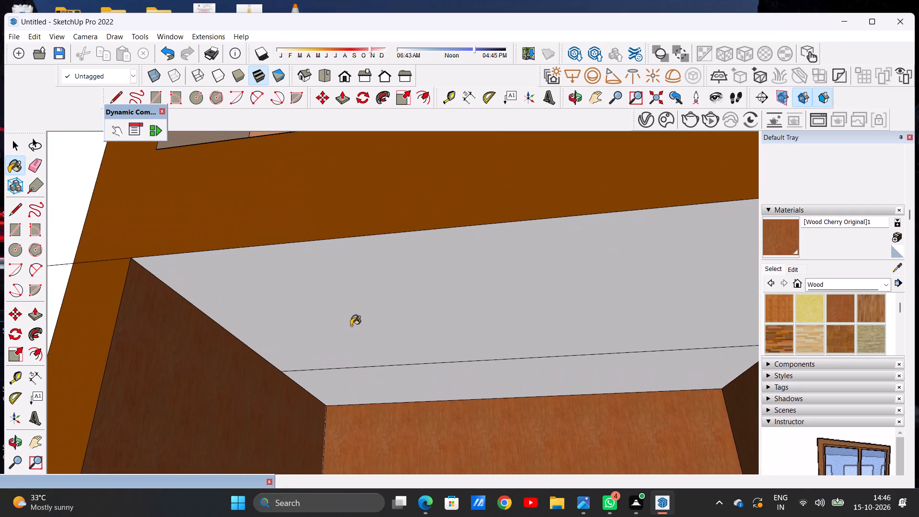
{"action": "left_click", "coordinate": [351, 326]}
{"action": "left_click", "coordinate": [359, 378]}
Paint the remaining narrow strip where the entrance recess's side face opposite the garage meets the back wall with Wood Cherry Original.
{"action": "scroll", "coordinate": [391, 386], "scroll_direction": "down", "scroll_amount": 17}
{"action": "middle_click_drag", "start_coordinate": [388, 404], "coordinate": [484, 420]}
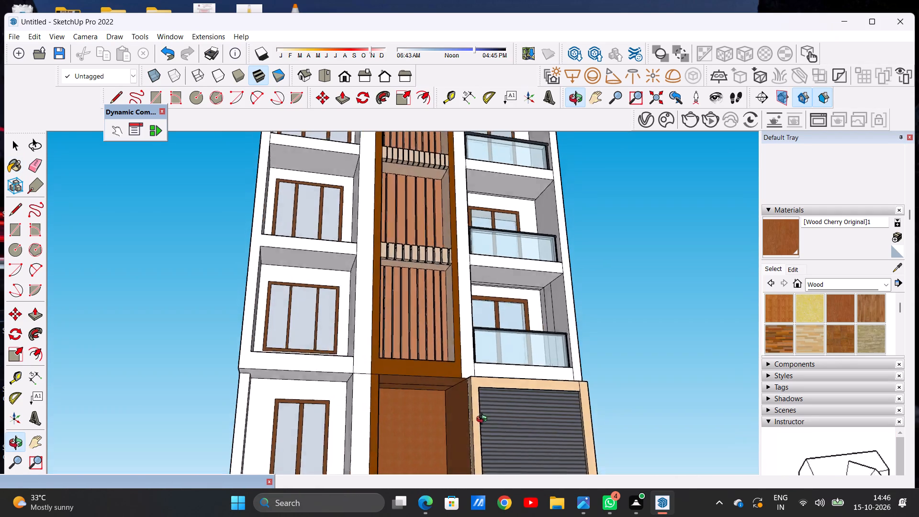
{"action": "middle_click_drag", "start_coordinate": [484, 420], "coordinate": [420, 479]}
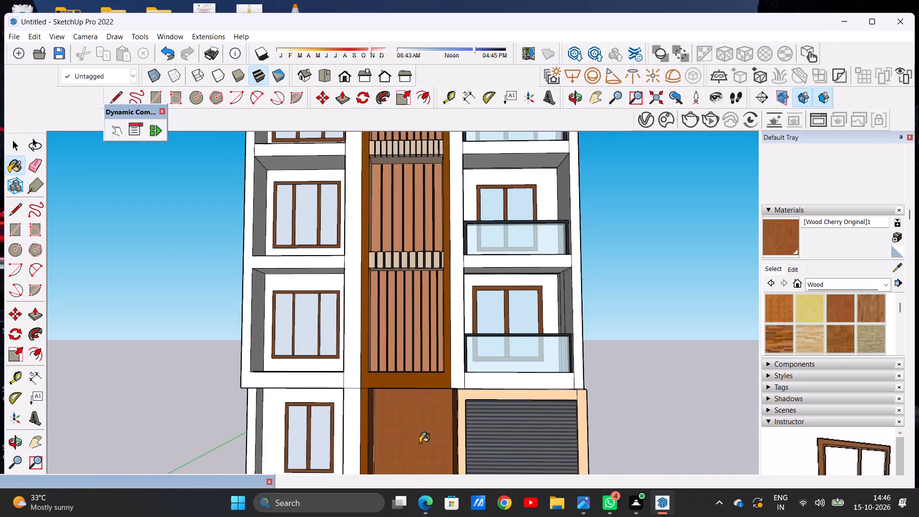
{"action": "scroll", "coordinate": [423, 417], "scroll_direction": "down", "scroll_amount": 15}
{"action": "scroll", "coordinate": [417, 415], "scroll_direction": "up", "scroll_amount": 20}
{"action": "scroll", "coordinate": [417, 415], "scroll_direction": "up", "scroll_amount": 8}
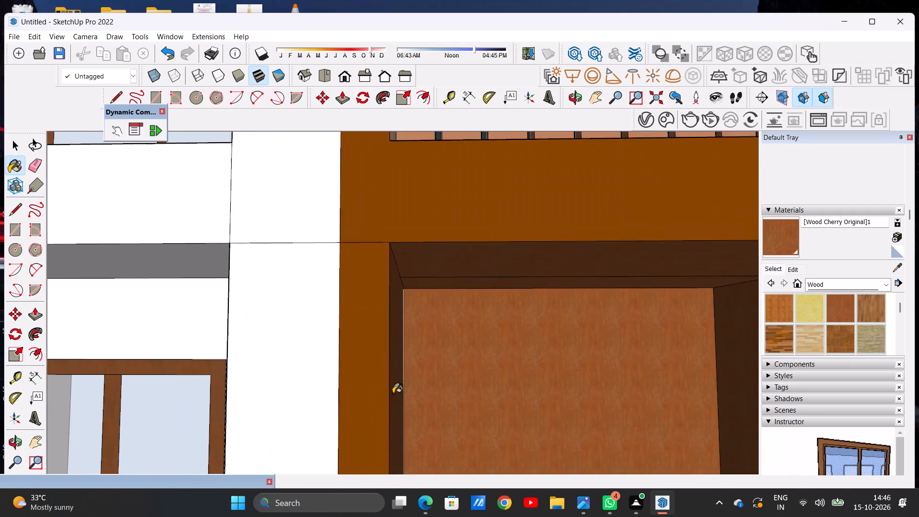
{"action": "scroll", "coordinate": [393, 393], "scroll_direction": "up", "scroll_amount": 8}
{"action": "left_click", "coordinate": [403, 360]}
Examine the wood-finished entrance recess and the neighbouring garage front from a distance, from the side and from close up.
{"action": "scroll", "coordinate": [457, 376], "scroll_direction": "down", "scroll_amount": 2}
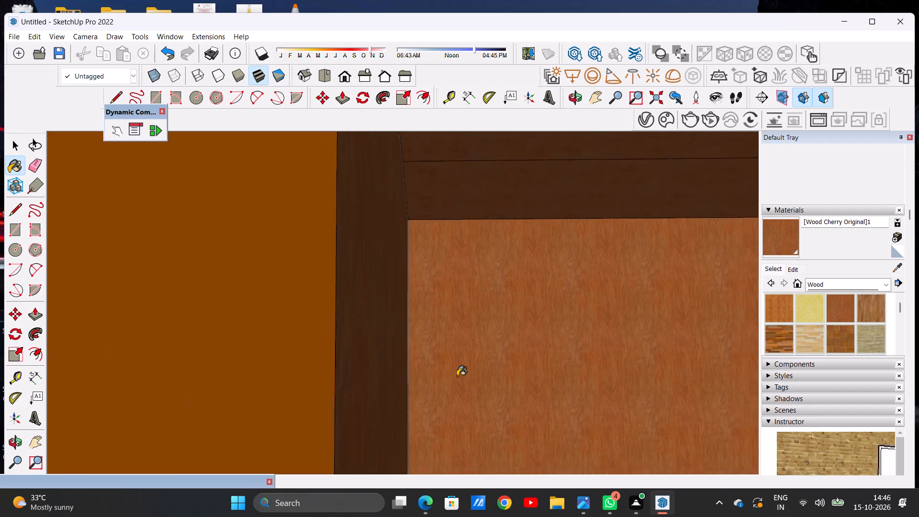
{"action": "scroll", "coordinate": [457, 376], "scroll_direction": "down", "scroll_amount": 20}
{"action": "scroll", "coordinate": [457, 376], "scroll_direction": "down", "scroll_amount": 16}
{"action": "scroll", "coordinate": [449, 372], "scroll_direction": "down", "scroll_amount": 5}
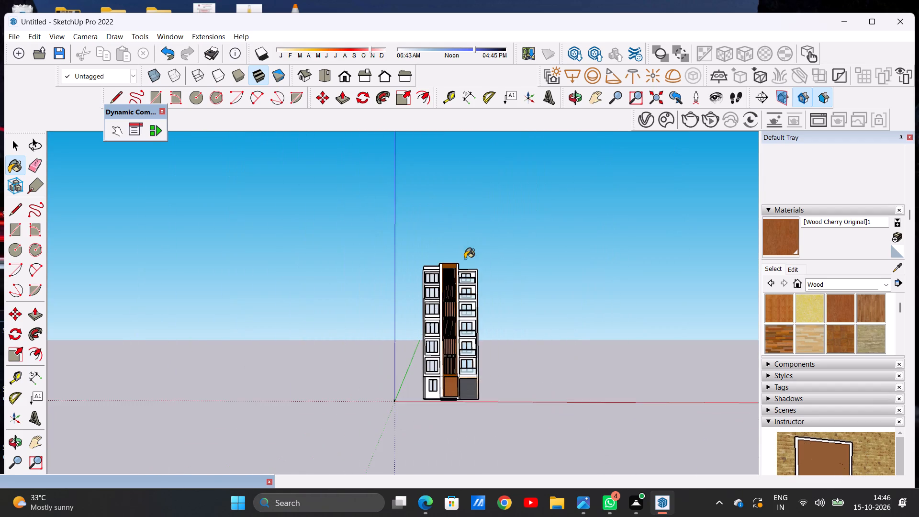
{"action": "scroll", "coordinate": [465, 252], "scroll_direction": "up", "scroll_amount": 5}
{"action": "middle_click_drag", "start_coordinate": [487, 330], "coordinate": [638, 379]}
{"action": "scroll", "coordinate": [445, 294], "scroll_direction": "up", "scroll_amount": 19}
{"action": "scroll", "coordinate": [336, 320], "scroll_direction": "down", "scroll_amount": 20}
{"action": "scroll", "coordinate": [374, 327], "scroll_direction": "down", "scroll_amount": 8}
{"action": "scroll", "coordinate": [386, 407], "scroll_direction": "up", "scroll_amount": 8}
{"action": "scroll", "coordinate": [372, 396], "scroll_direction": "down", "scroll_amount": 1}
{"action": "scroll", "coordinate": [372, 395], "scroll_direction": "up", "scroll_amount": 4}
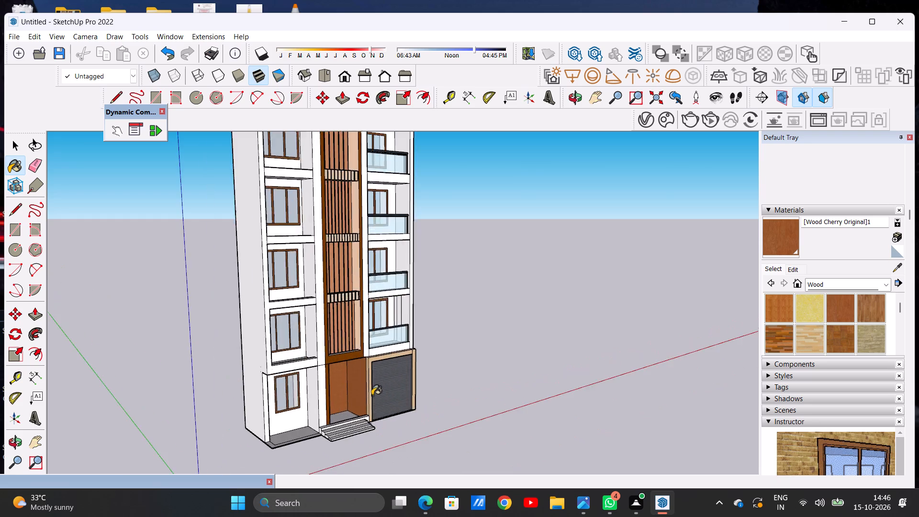
{"action": "scroll", "coordinate": [372, 395], "scroll_direction": "up", "scroll_amount": 11}
{"action": "scroll", "coordinate": [349, 384], "scroll_direction": "down", "scroll_amount": 1}
{"action": "scroll", "coordinate": [349, 384], "scroll_direction": "up", "scroll_amount": 7}
{"action": "middle_click_drag", "start_coordinate": [358, 373], "coordinate": [182, 317]}
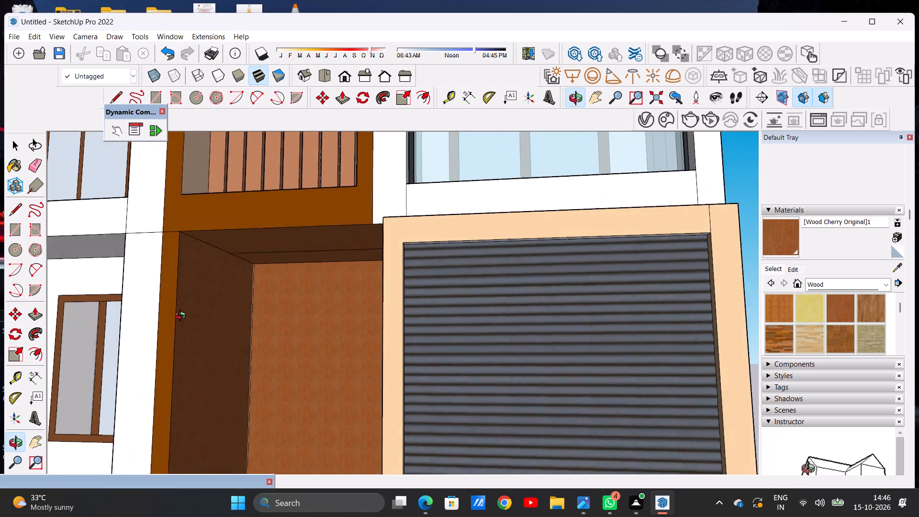
{"action": "middle_click_drag", "start_coordinate": [182, 317], "coordinate": [214, 334]}
Examine the whole front facade from a distance, then the louvres, windows and balconies of the middle floors from closer.
{"action": "scroll", "coordinate": [536, 384], "scroll_direction": "down", "scroll_amount": 20}
{"action": "scroll", "coordinate": [536, 384], "scroll_direction": "down", "scroll_amount": 13}
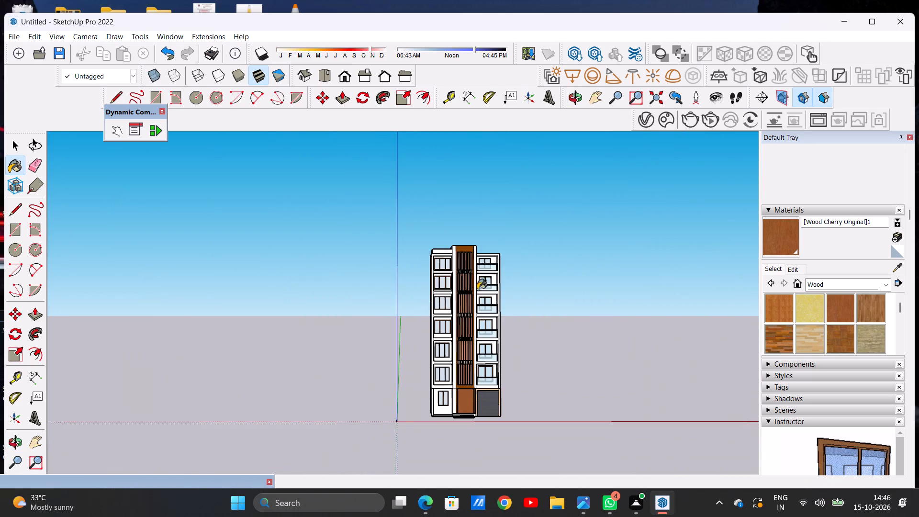
{"action": "scroll", "coordinate": [481, 275], "scroll_direction": "down", "scroll_amount": 1}
{"action": "scroll", "coordinate": [481, 275], "scroll_direction": "up", "scroll_amount": 7}
{"action": "middle_click_drag", "start_coordinate": [498, 354], "coordinate": [490, 371]}
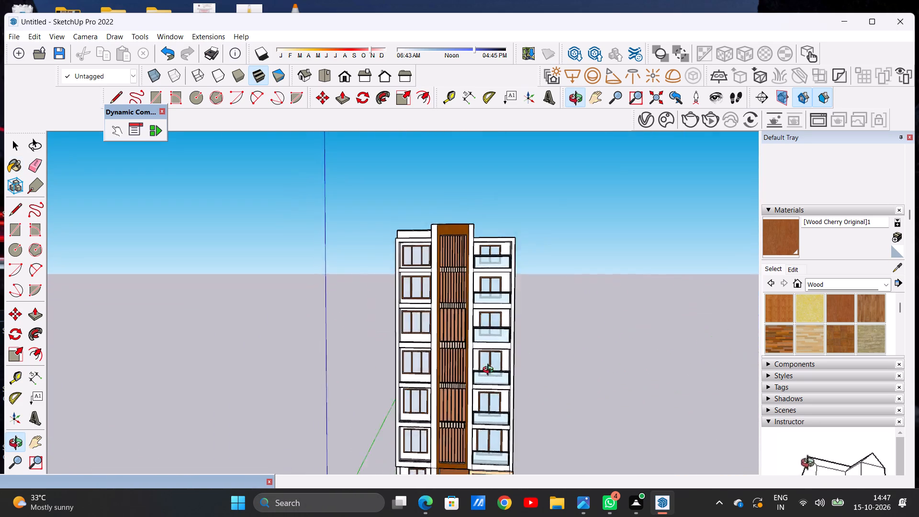
{"action": "middle_click_drag", "start_coordinate": [490, 371], "coordinate": [469, 373]}
{"action": "scroll", "coordinate": [411, 404], "scroll_direction": "down", "scroll_amount": 6}
{"action": "scroll", "coordinate": [427, 477], "scroll_direction": "up", "scroll_amount": 20}
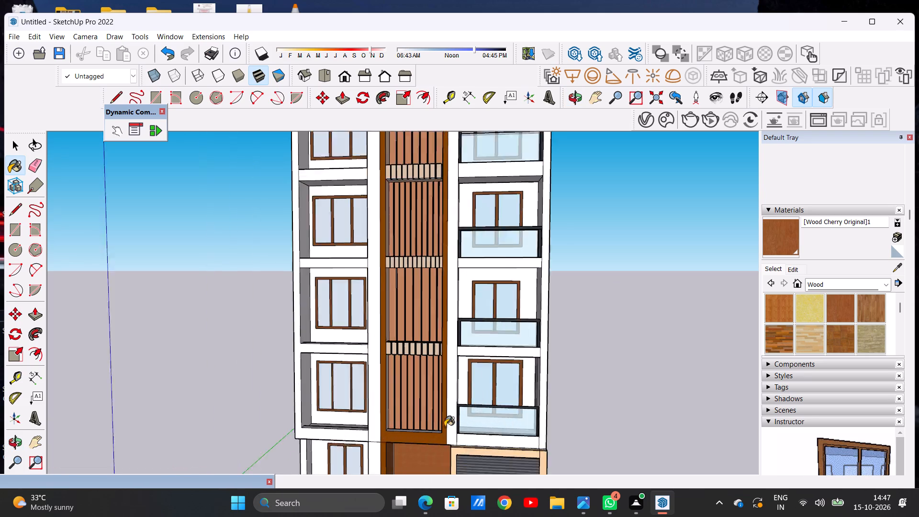
{"action": "scroll", "coordinate": [445, 427], "scroll_direction": "up", "scroll_amount": 1}
{"action": "scroll", "coordinate": [583, 325], "scroll_direction": "down", "scroll_amount": 16}
{"action": "scroll", "coordinate": [499, 332], "scroll_direction": "down", "scroll_amount": 6}
{"action": "scroll", "coordinate": [534, 236], "scroll_direction": "up", "scroll_amount": 7}
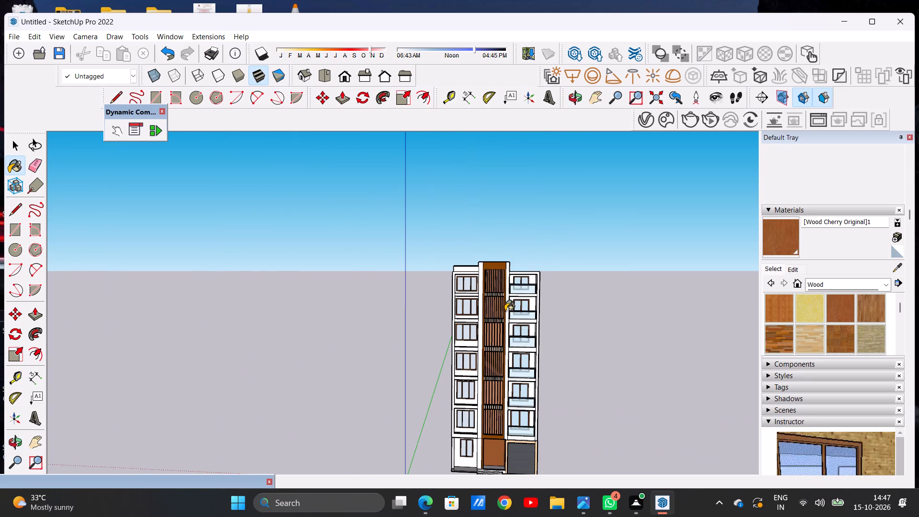
{"action": "key", "text": "space"}
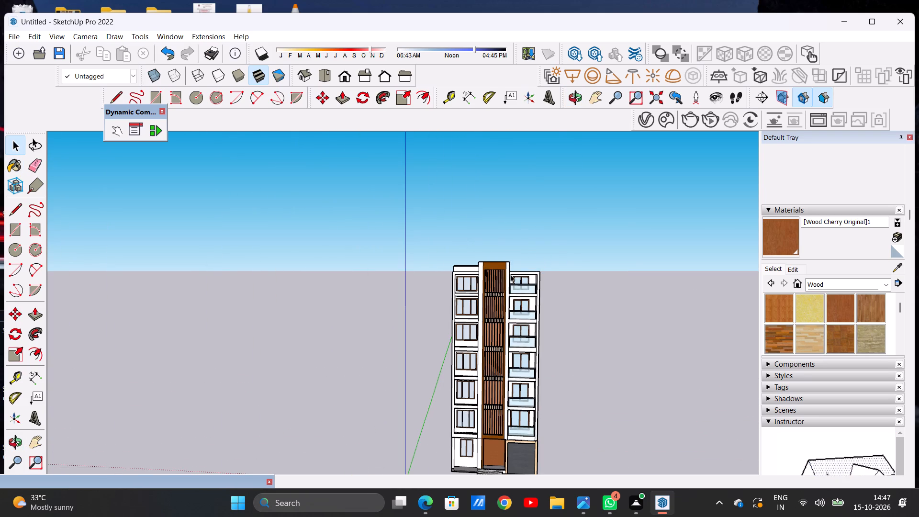
{"action": "scroll", "coordinate": [514, 274], "scroll_direction": "down", "scroll_amount": 8}
{"action": "scroll", "coordinate": [516, 303], "scroll_direction": "up", "scroll_amount": 8}
{"action": "middle_click", "coordinate": [519, 359]}
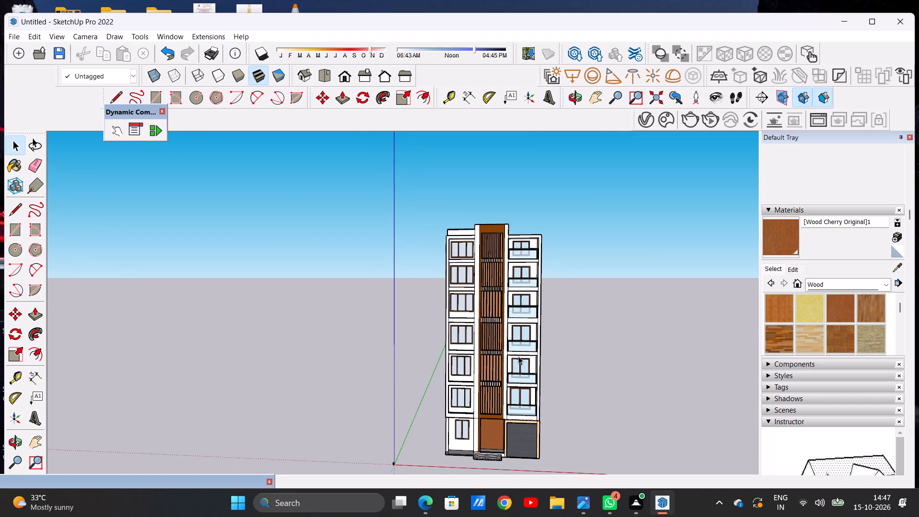
{"action": "scroll", "coordinate": [517, 366], "scroll_direction": "up", "scroll_amount": 14}
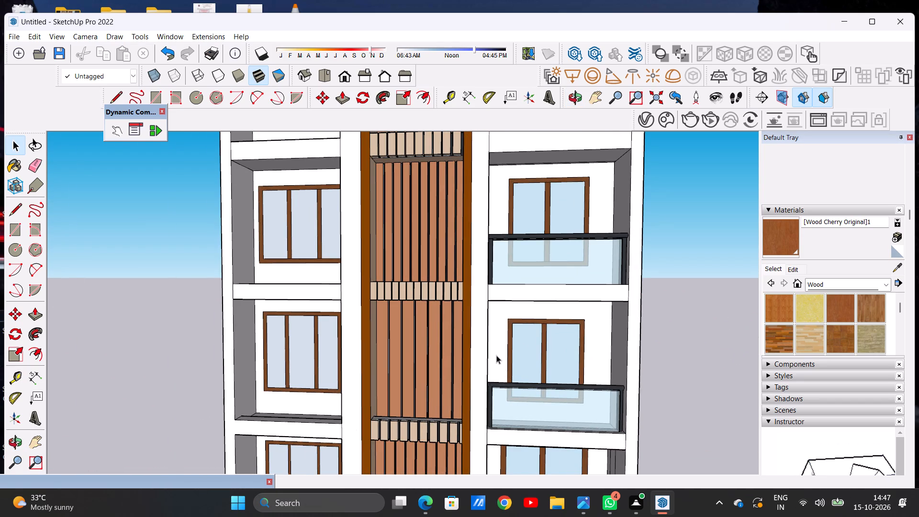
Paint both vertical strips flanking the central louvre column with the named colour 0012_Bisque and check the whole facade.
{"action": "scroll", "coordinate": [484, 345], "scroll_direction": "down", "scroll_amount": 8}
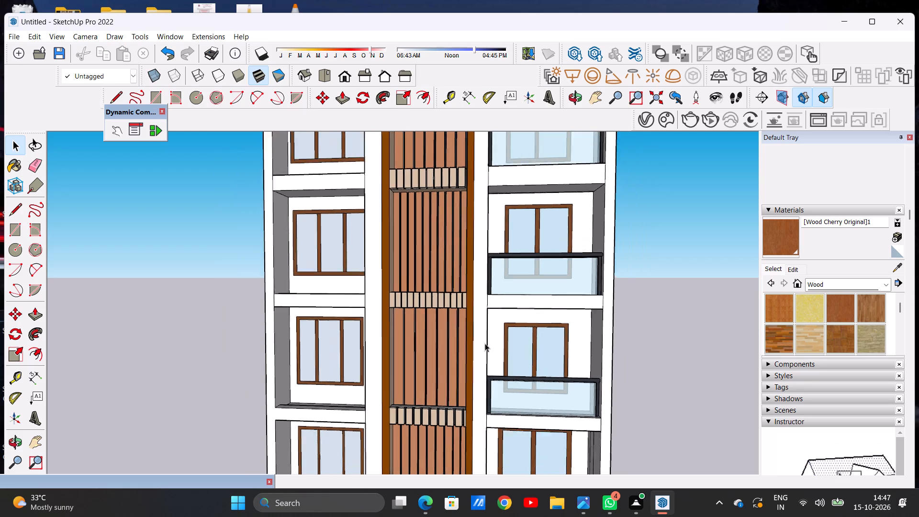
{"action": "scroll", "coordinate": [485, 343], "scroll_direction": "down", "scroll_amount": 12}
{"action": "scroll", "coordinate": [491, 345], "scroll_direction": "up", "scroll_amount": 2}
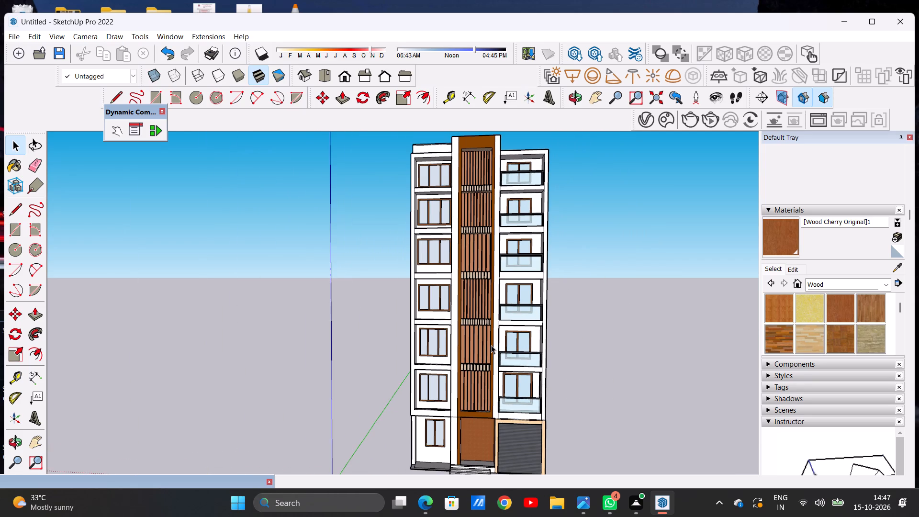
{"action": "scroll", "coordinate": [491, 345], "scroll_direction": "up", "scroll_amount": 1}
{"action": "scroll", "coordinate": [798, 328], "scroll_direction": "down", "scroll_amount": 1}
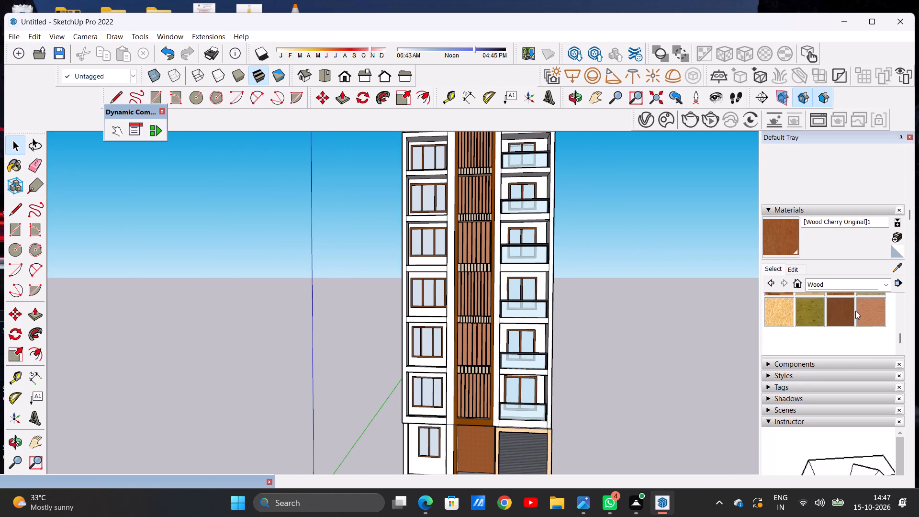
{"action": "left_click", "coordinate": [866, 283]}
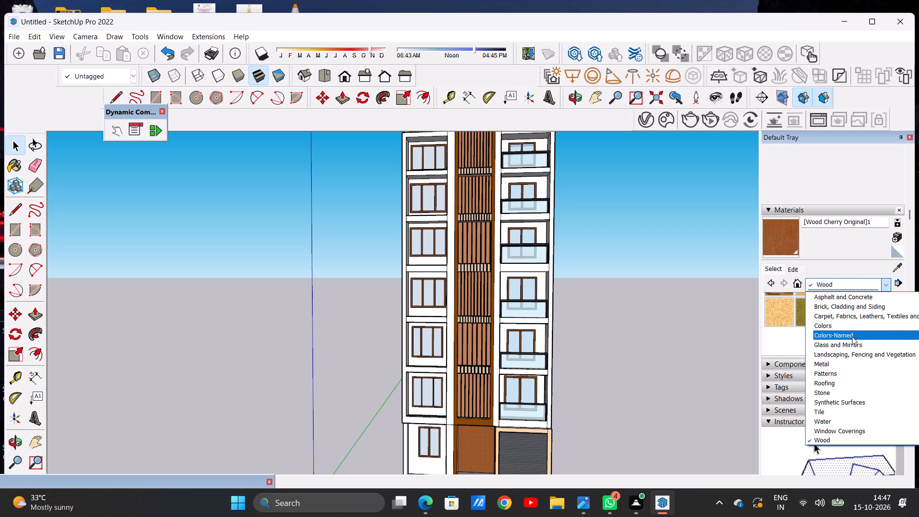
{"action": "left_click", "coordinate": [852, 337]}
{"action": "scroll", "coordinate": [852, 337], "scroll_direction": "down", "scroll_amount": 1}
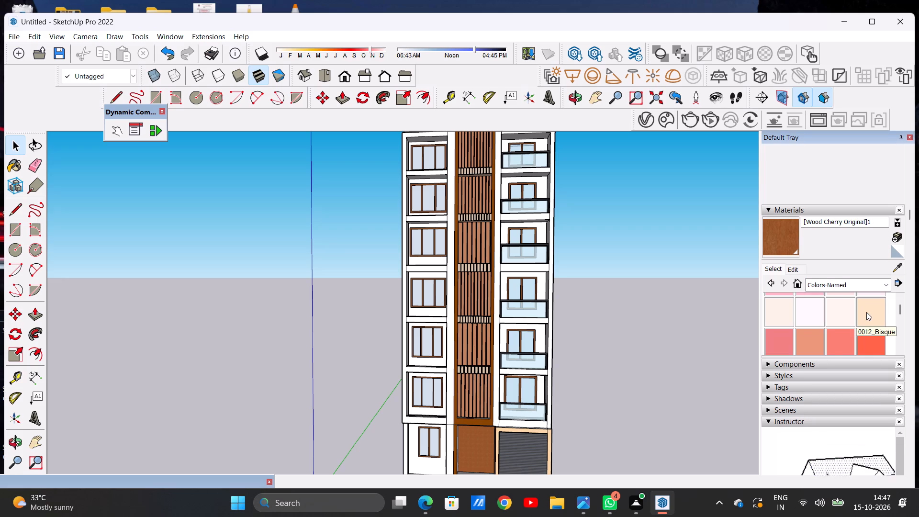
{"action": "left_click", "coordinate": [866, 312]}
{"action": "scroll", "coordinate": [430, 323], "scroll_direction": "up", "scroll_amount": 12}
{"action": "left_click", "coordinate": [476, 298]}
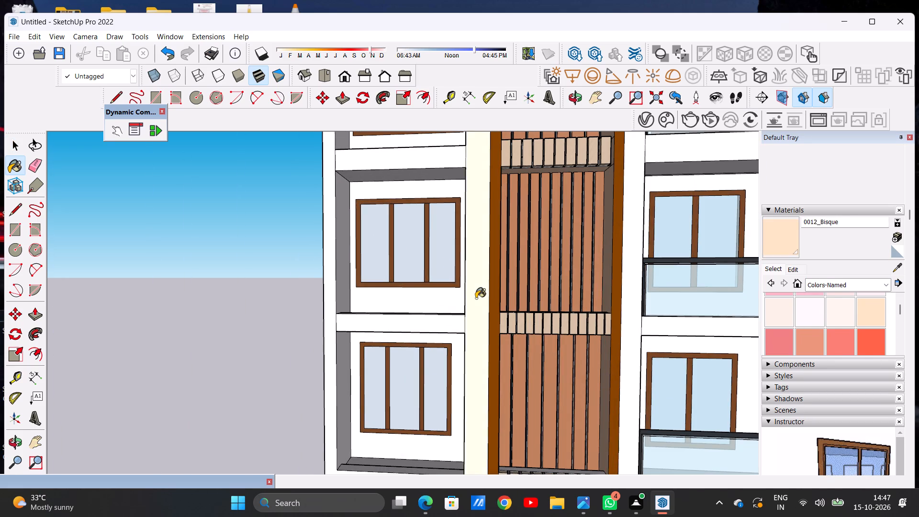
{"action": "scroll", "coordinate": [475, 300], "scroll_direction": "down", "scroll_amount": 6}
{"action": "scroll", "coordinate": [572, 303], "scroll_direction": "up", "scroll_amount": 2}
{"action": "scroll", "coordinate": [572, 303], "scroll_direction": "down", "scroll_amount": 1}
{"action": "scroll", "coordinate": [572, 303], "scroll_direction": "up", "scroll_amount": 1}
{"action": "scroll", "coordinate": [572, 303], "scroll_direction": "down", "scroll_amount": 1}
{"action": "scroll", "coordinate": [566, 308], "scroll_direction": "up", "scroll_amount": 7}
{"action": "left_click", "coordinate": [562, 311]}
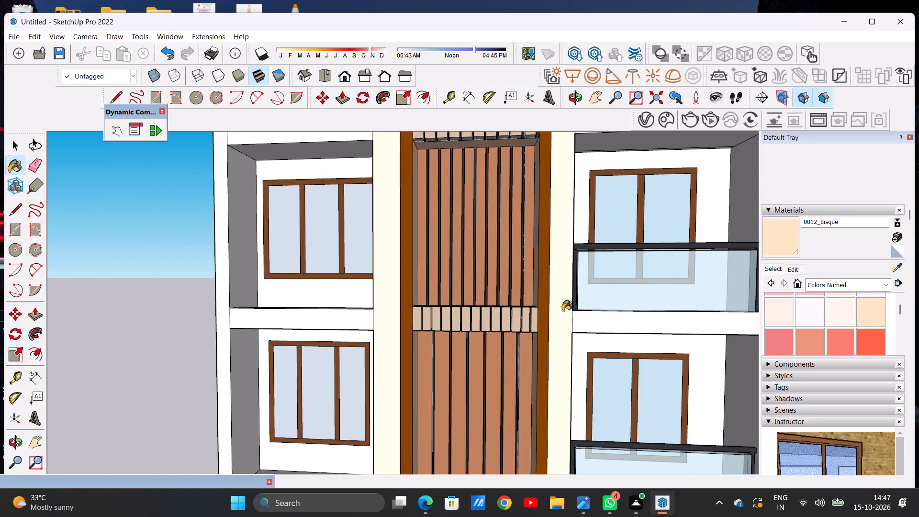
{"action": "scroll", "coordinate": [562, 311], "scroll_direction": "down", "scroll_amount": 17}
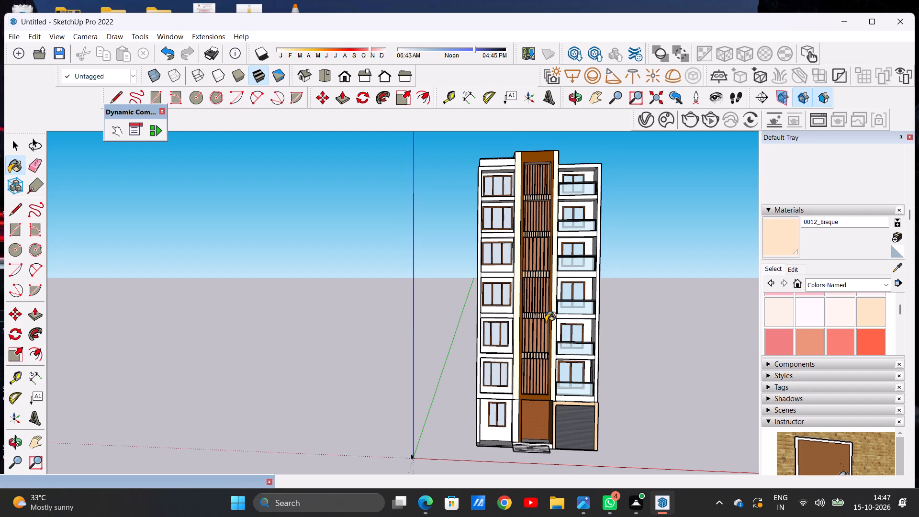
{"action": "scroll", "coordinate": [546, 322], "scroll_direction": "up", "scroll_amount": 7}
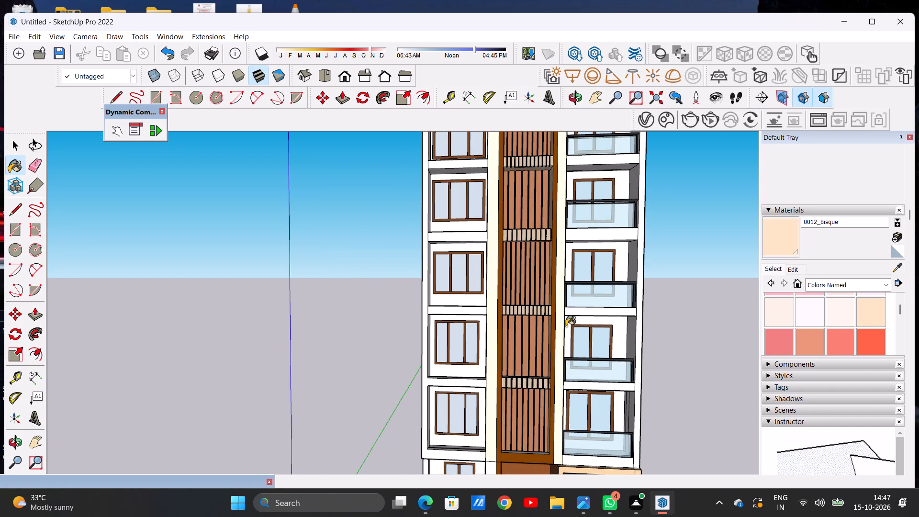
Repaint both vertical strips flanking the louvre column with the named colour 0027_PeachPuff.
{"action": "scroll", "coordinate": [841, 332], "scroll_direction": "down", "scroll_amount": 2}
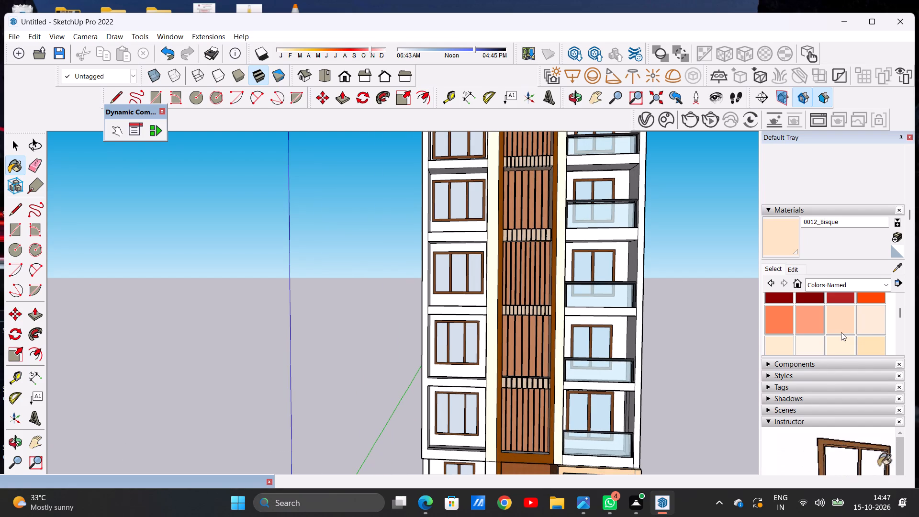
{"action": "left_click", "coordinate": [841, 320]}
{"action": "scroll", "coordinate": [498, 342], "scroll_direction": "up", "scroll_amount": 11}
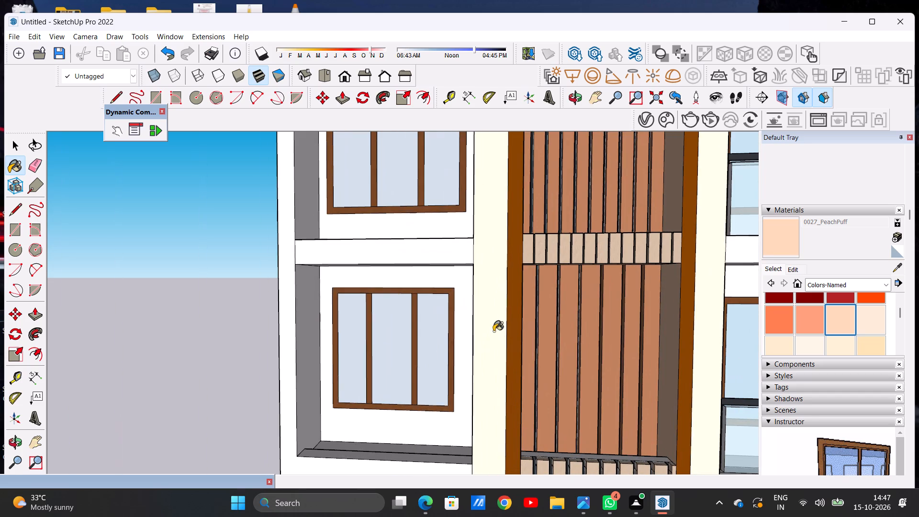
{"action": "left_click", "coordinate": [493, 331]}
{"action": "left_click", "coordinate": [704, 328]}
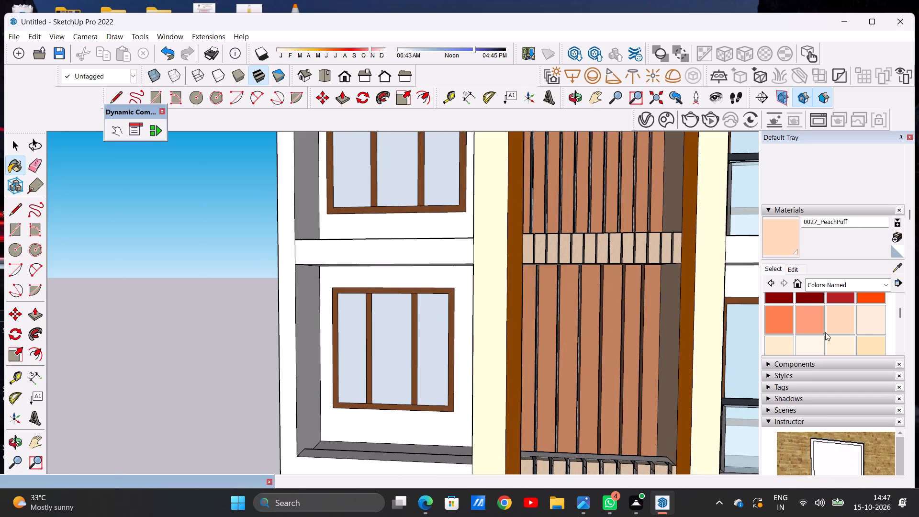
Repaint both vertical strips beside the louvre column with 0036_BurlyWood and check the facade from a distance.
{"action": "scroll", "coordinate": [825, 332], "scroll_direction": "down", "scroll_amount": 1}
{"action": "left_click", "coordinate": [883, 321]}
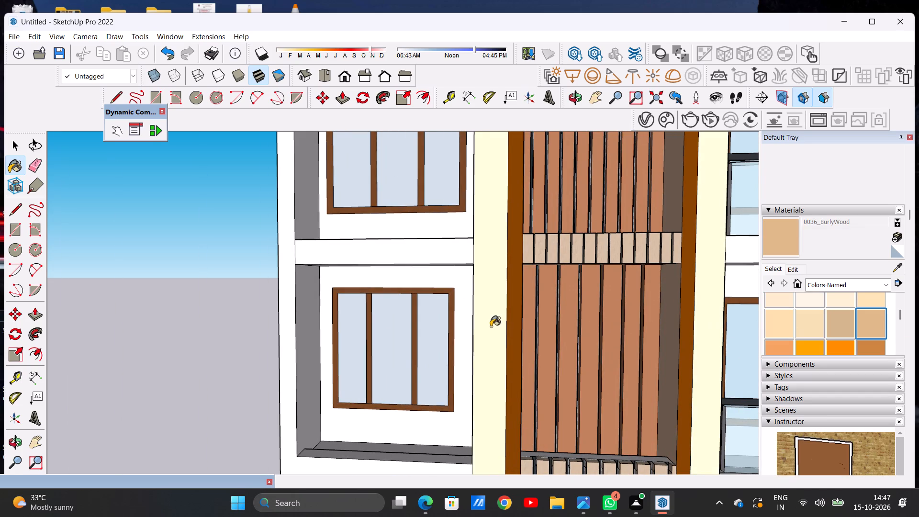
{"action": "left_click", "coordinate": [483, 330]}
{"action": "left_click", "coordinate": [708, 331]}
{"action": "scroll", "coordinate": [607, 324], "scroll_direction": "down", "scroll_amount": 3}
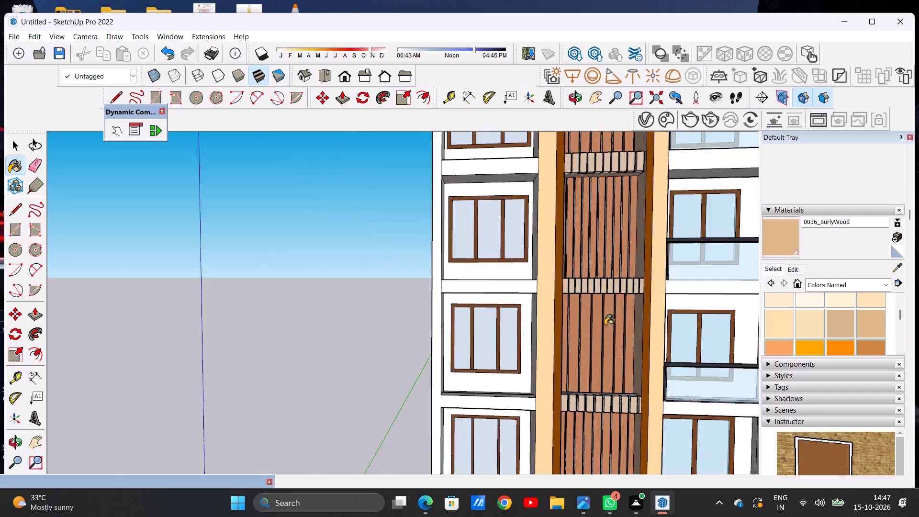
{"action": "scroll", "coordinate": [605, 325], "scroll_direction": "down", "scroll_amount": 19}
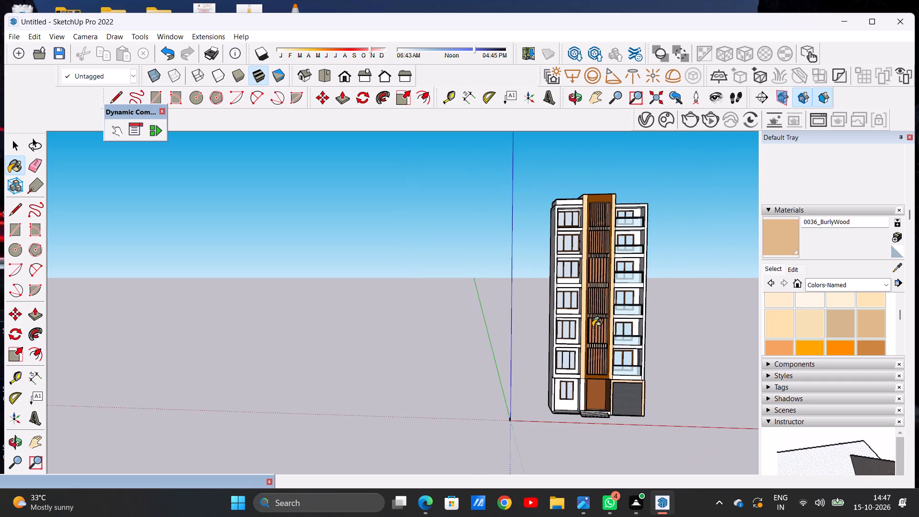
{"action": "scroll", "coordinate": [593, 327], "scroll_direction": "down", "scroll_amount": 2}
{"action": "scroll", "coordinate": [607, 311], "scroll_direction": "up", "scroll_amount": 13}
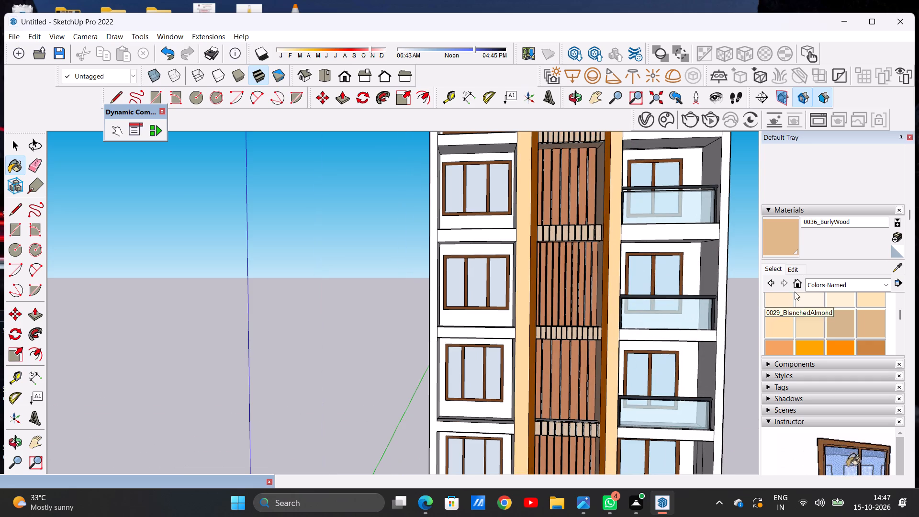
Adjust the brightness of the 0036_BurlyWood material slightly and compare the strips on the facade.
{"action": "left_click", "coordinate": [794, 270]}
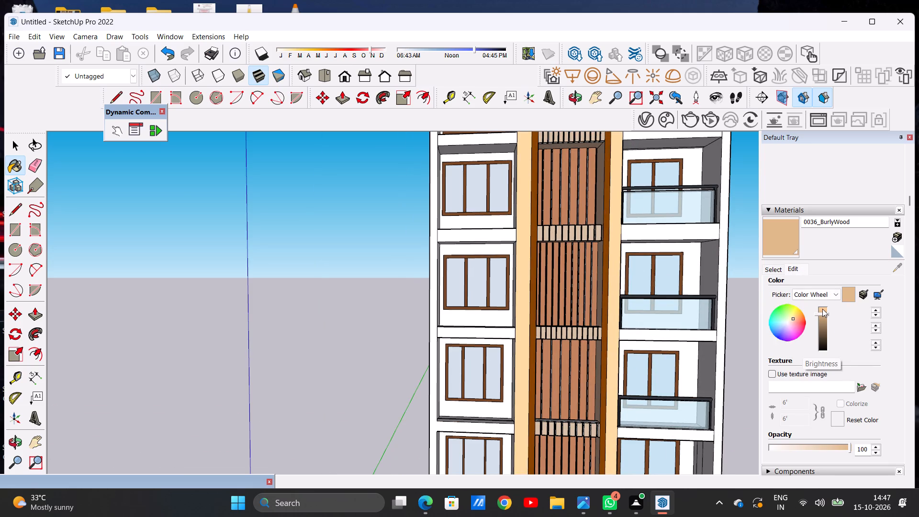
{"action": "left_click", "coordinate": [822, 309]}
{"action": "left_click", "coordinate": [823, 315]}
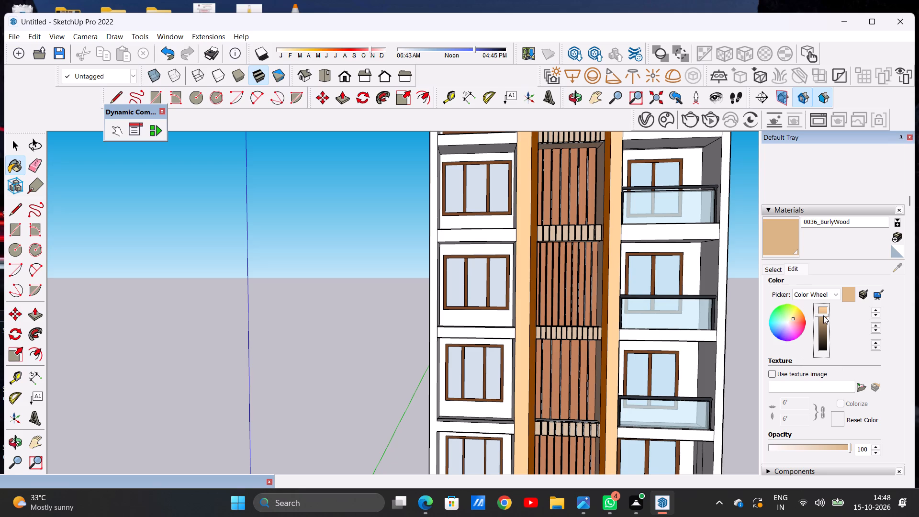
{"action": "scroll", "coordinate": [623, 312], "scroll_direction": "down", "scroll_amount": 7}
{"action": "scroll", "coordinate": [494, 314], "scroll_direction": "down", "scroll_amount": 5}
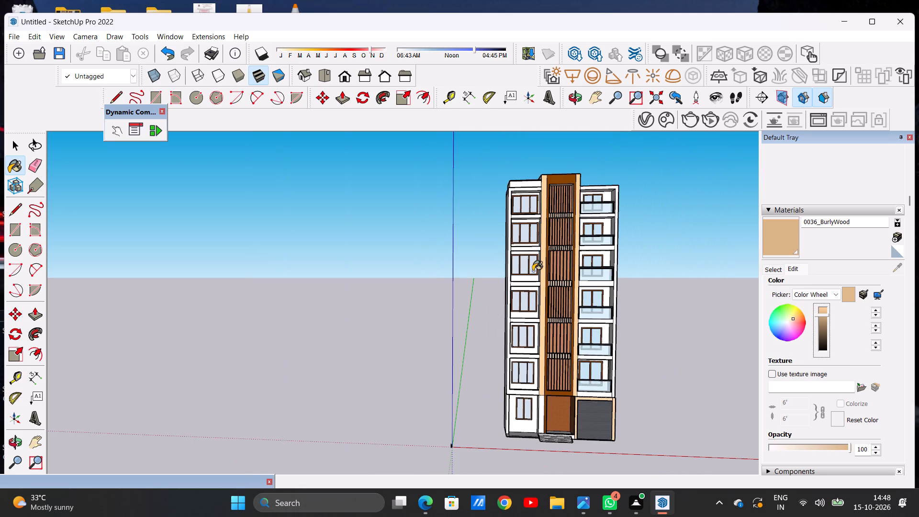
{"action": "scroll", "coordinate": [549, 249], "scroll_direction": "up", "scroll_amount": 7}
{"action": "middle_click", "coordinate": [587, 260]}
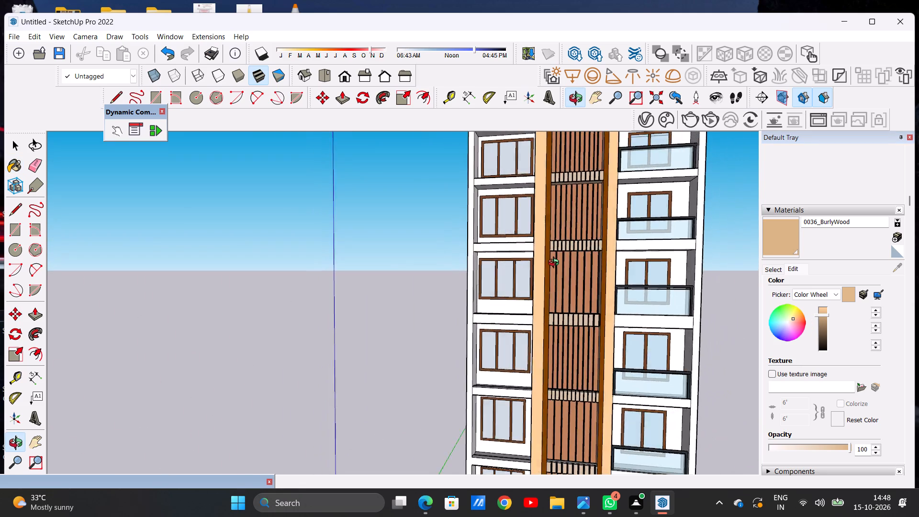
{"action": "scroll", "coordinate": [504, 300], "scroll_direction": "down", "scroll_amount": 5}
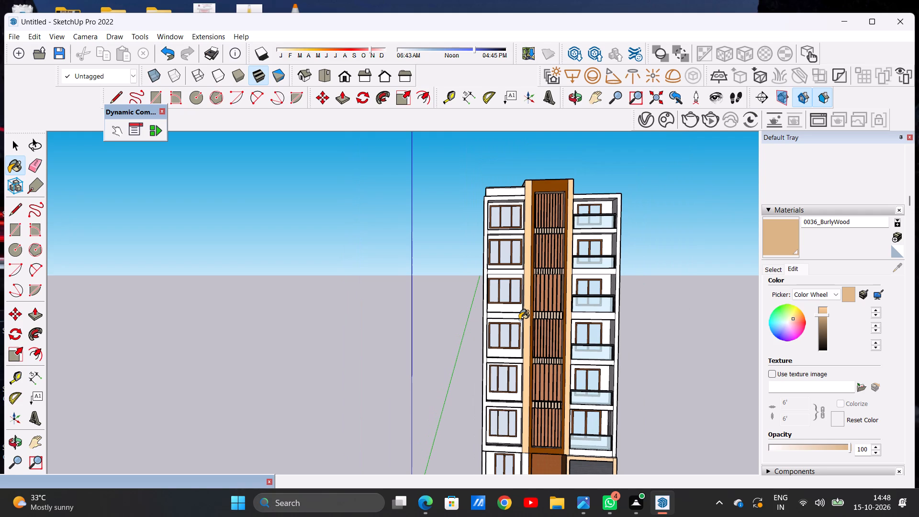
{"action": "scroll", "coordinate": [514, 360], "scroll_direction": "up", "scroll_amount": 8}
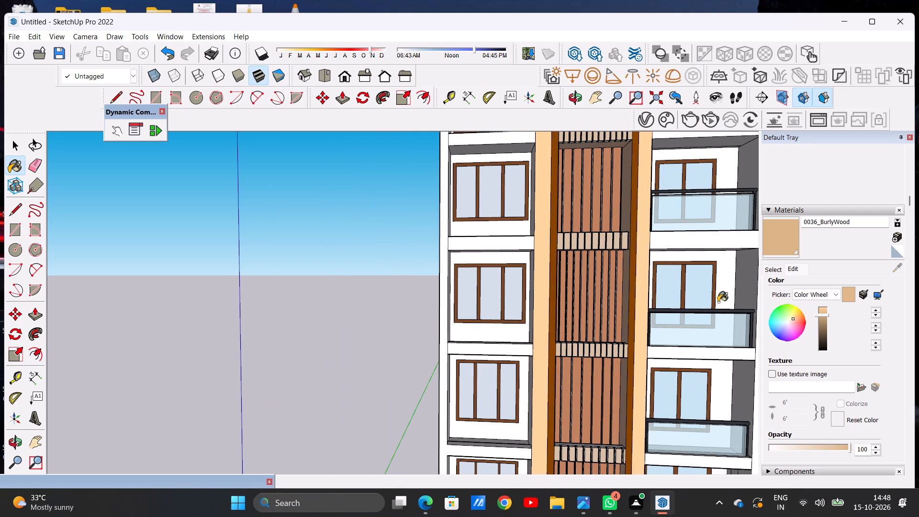
Paint both vertical strips flanking the central louvre column with the named colour 0034_Wheat.
{"action": "left_click", "coordinate": [775, 269]}
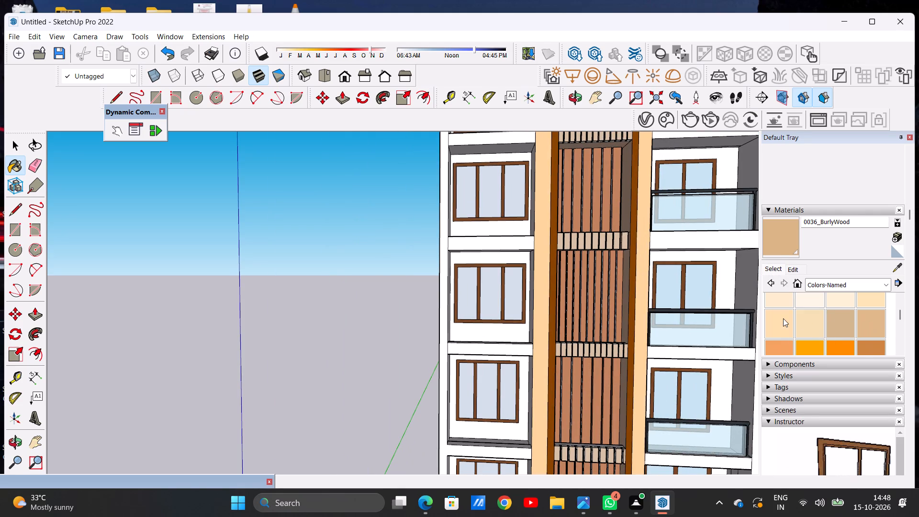
{"action": "left_click", "coordinate": [805, 321]}
{"action": "left_click", "coordinate": [541, 323]}
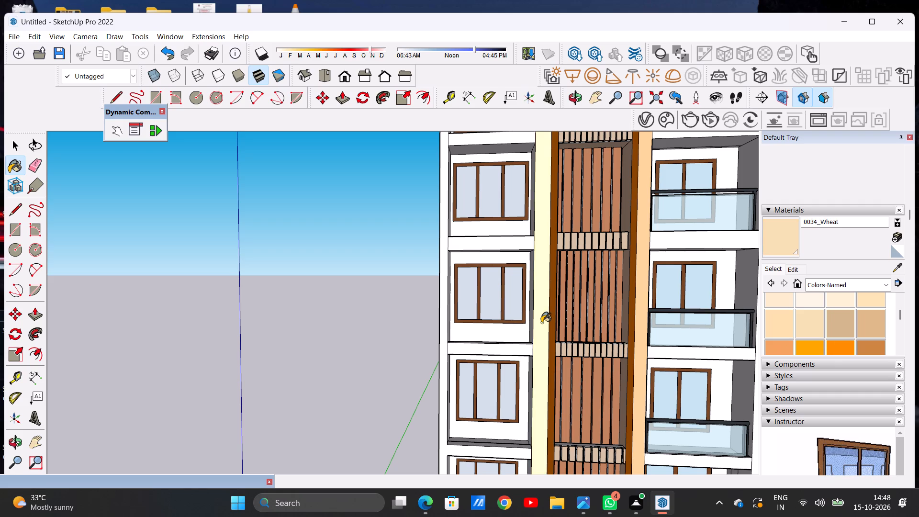
{"action": "left_click", "coordinate": [639, 314]}
Examine the Wheat strips, louvre recesses and neighbouring balconies from close up, from the side, from below and from a distance.
{"action": "scroll", "coordinate": [562, 300], "scroll_direction": "up", "scroll_amount": 2}
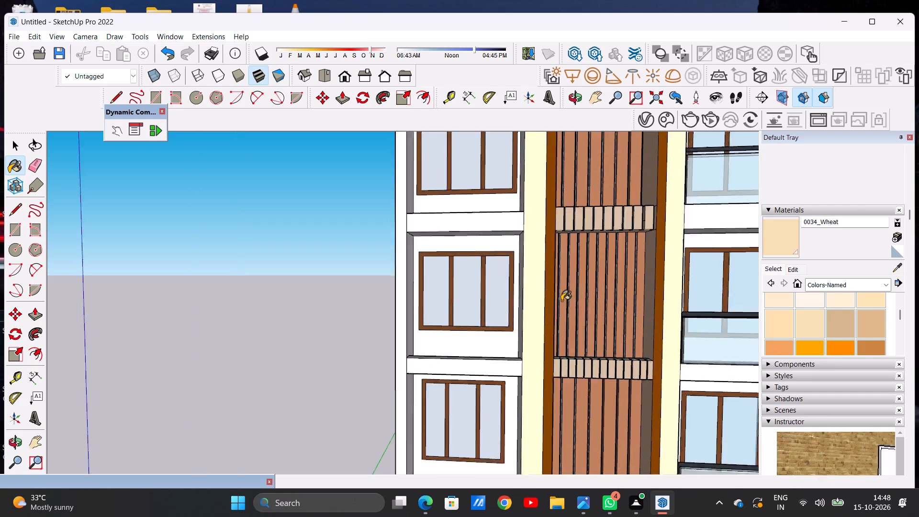
{"action": "scroll", "coordinate": [561, 301], "scroll_direction": "up", "scroll_amount": 11}
{"action": "middle_click_drag", "start_coordinate": [528, 311], "coordinate": [548, 314]}
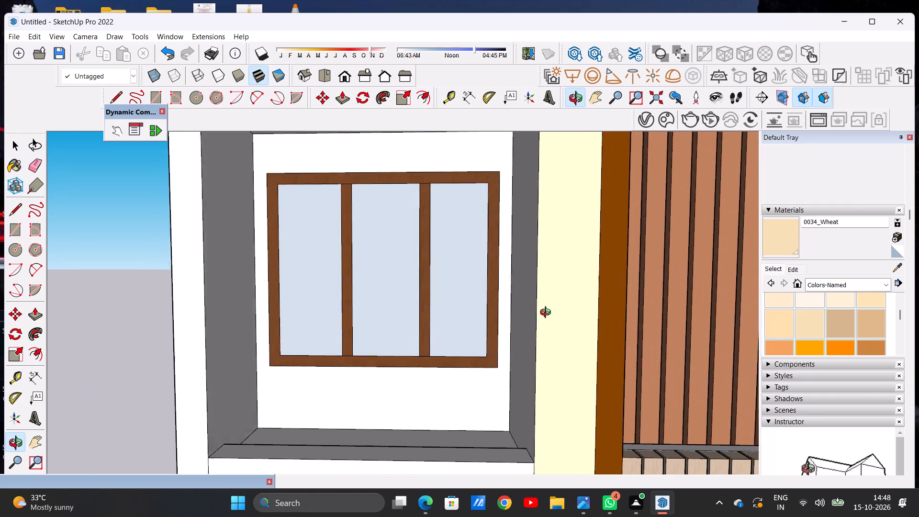
{"action": "middle_click_drag", "start_coordinate": [548, 314], "coordinate": [539, 314]}
{"action": "scroll", "coordinate": [539, 314], "scroll_direction": "down", "scroll_amount": 20}
{"action": "scroll", "coordinate": [539, 314], "scroll_direction": "down", "scroll_amount": 7}
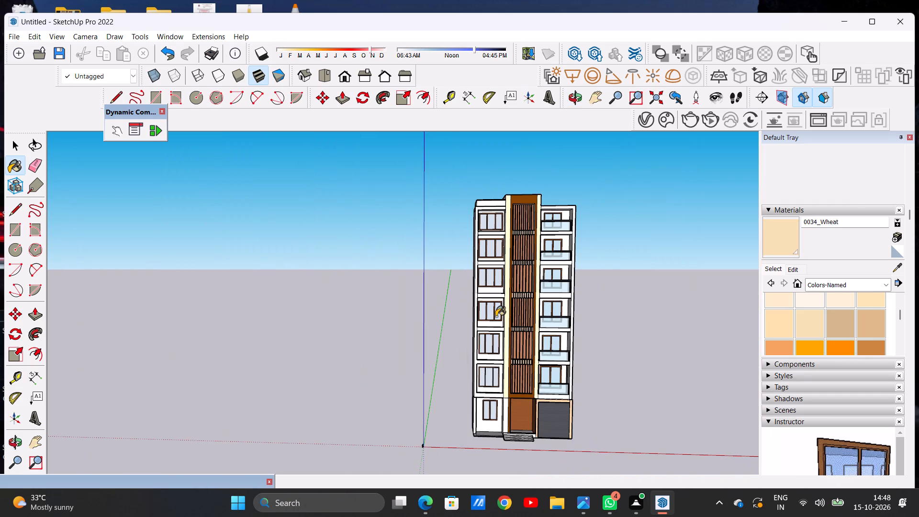
{"action": "scroll", "coordinate": [511, 272], "scroll_direction": "up", "scroll_amount": 15}
{"action": "middle_click_drag", "start_coordinate": [698, 279], "coordinate": [517, 285]}
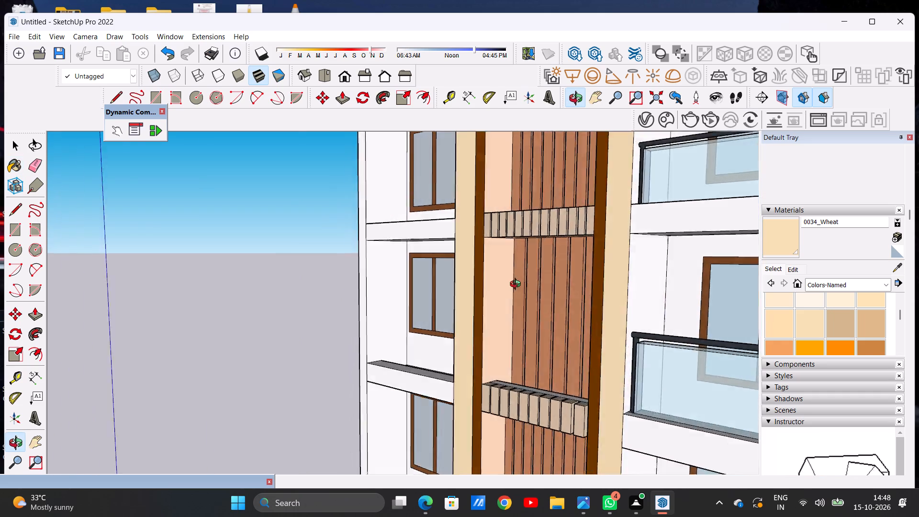
{"action": "middle_click_drag", "start_coordinate": [517, 285], "coordinate": [532, 307]}
{"action": "scroll", "coordinate": [610, 309], "scroll_direction": "up", "scroll_amount": 3}
{"action": "scroll", "coordinate": [610, 309], "scroll_direction": "down", "scroll_amount": 1}
{"action": "scroll", "coordinate": [610, 309], "scroll_direction": "up", "scroll_amount": 3}
{"action": "scroll", "coordinate": [610, 309], "scroll_direction": "down", "scroll_amount": 1}
{"action": "scroll", "coordinate": [610, 309], "scroll_direction": "up", "scroll_amount": 5}
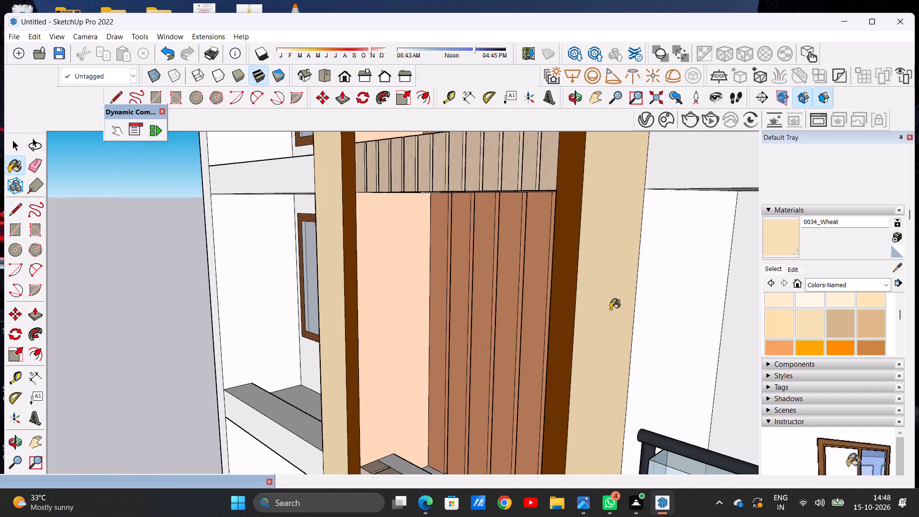
{"action": "scroll", "coordinate": [610, 309], "scroll_direction": "down", "scroll_amount": 20}
{"action": "scroll", "coordinate": [610, 309], "scroll_direction": "down", "scroll_amount": 11}
{"action": "middle_click_drag", "start_coordinate": [573, 326], "coordinate": [640, 293]}
{"action": "scroll", "coordinate": [566, 394], "scroll_direction": "up", "scroll_amount": 2}
{"action": "scroll", "coordinate": [566, 394], "scroll_direction": "down", "scroll_amount": 1}
{"action": "scroll", "coordinate": [566, 394], "scroll_direction": "up", "scroll_amount": 8}
{"action": "middle_click_drag", "start_coordinate": [577, 356], "coordinate": [590, 294]}
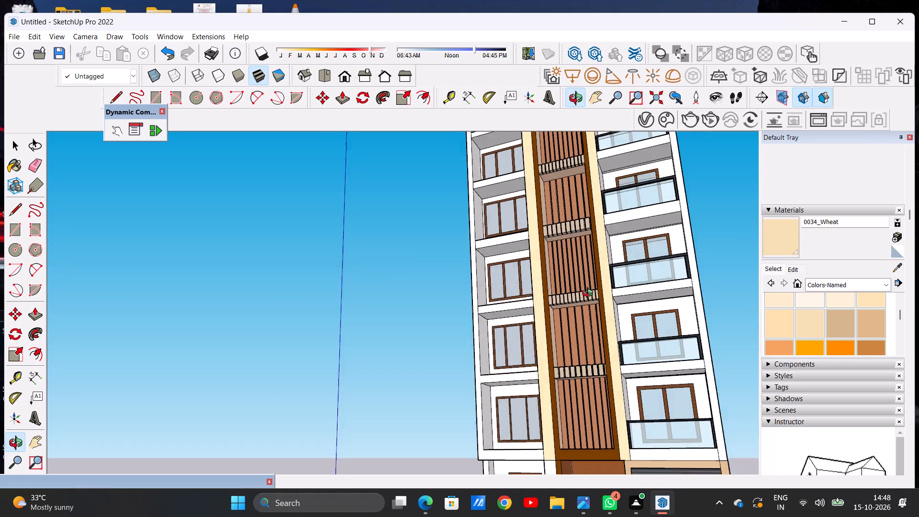
{"action": "middle_click_drag", "start_coordinate": [590, 294], "coordinate": [596, 399]}
{"action": "scroll", "coordinate": [572, 408], "scroll_direction": "down", "scroll_amount": 10}
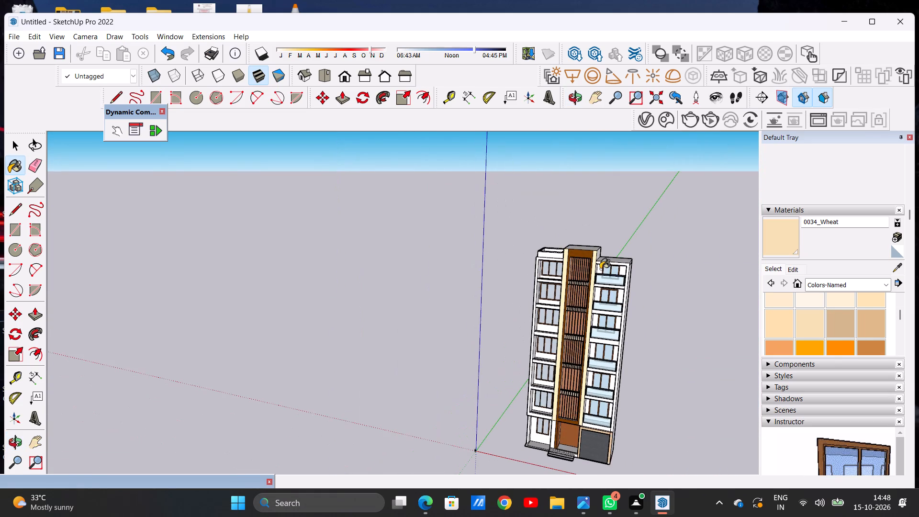
Paint the raised central block's balcony-side face above the roof and its top face with 0034_Wheat.
{"action": "scroll", "coordinate": [605, 258], "scroll_direction": "up", "scroll_amount": 8}
{"action": "middle_click_drag", "start_coordinate": [595, 250], "coordinate": [497, 267]}
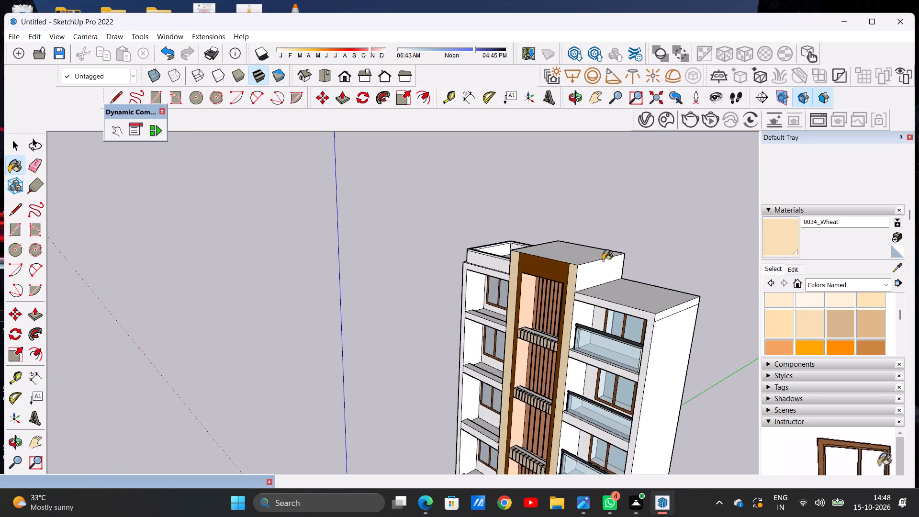
{"action": "scroll", "coordinate": [603, 260], "scroll_direction": "up", "scroll_amount": 13}
{"action": "left_click", "coordinate": [564, 288]}
{"action": "scroll", "coordinate": [563, 290], "scroll_direction": "down", "scroll_amount": 5}
{"action": "scroll", "coordinate": [575, 298], "scroll_direction": "up", "scroll_amount": 1}
{"action": "middle_click_drag", "start_coordinate": [575, 298], "coordinate": [469, 269]}
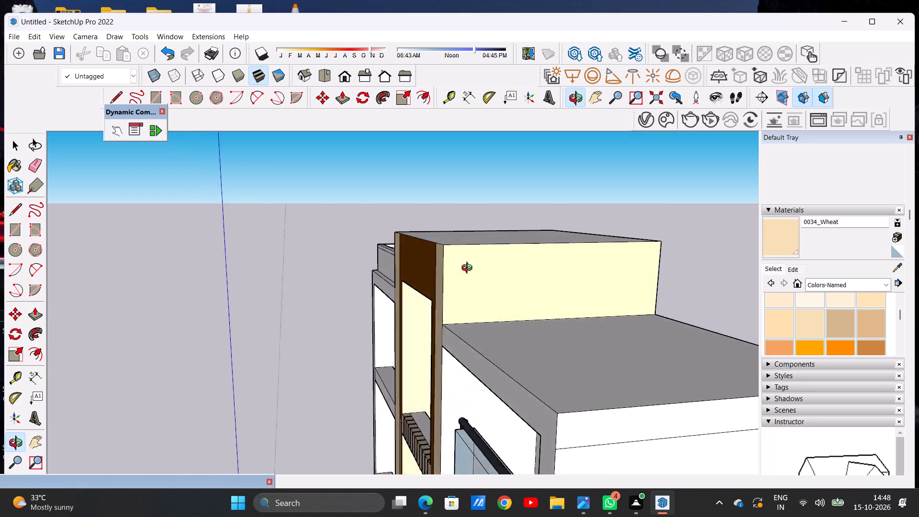
{"action": "middle_click_drag", "start_coordinate": [469, 269], "coordinate": [571, 286]}
{"action": "middle_click_drag", "start_coordinate": [468, 290], "coordinate": [625, 294]}
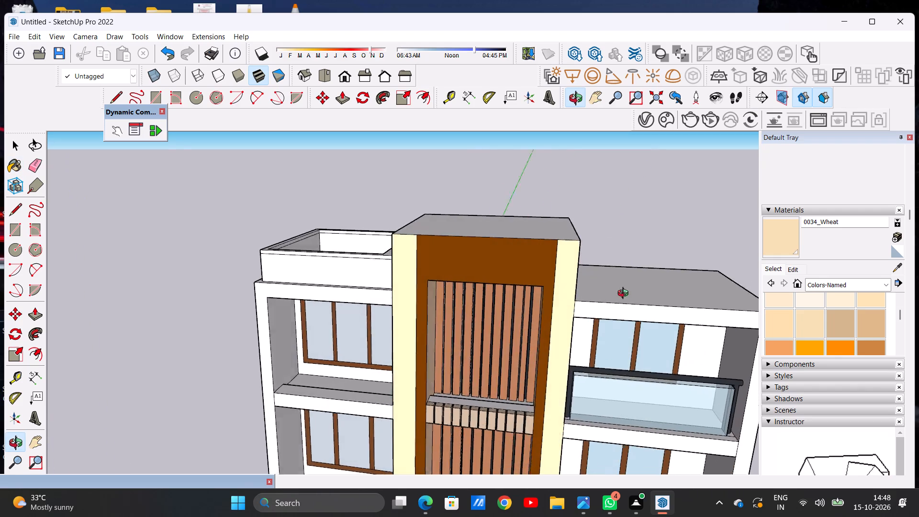
{"action": "middle_click_drag", "start_coordinate": [625, 294], "coordinate": [642, 299]}
{"action": "left_click", "coordinate": [523, 229]}
Paint the raised central block's parapet-side face and its rear face above the roof with 0034_Wheat.
{"action": "scroll", "coordinate": [543, 292], "scroll_direction": "down", "scroll_amount": 6}
{"action": "middle_click_drag", "start_coordinate": [406, 275], "coordinate": [509, 250]}
{"action": "scroll", "coordinate": [462, 255], "scroll_direction": "up", "scroll_amount": 15}
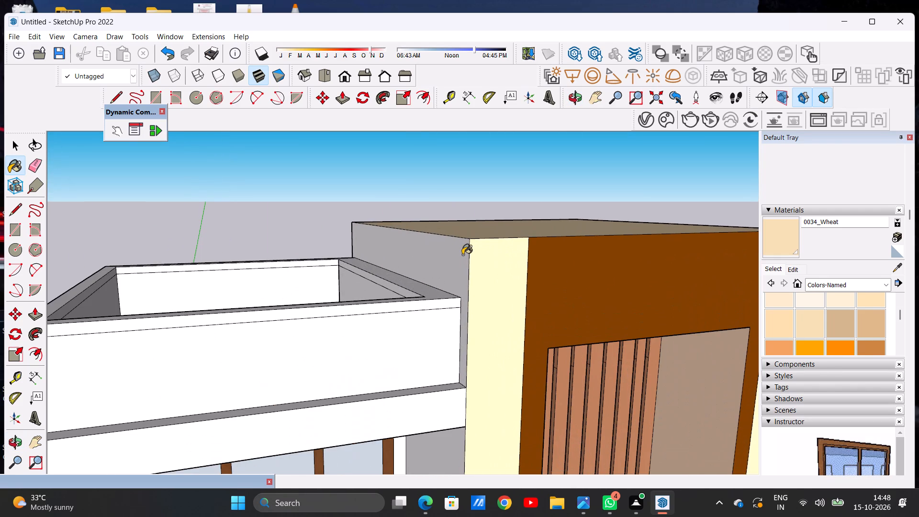
{"action": "left_click", "coordinate": [462, 255]}
{"action": "scroll", "coordinate": [398, 278], "scroll_direction": "down", "scroll_amount": 17}
{"action": "middle_click_drag", "start_coordinate": [540, 281], "coordinate": [424, 260]}
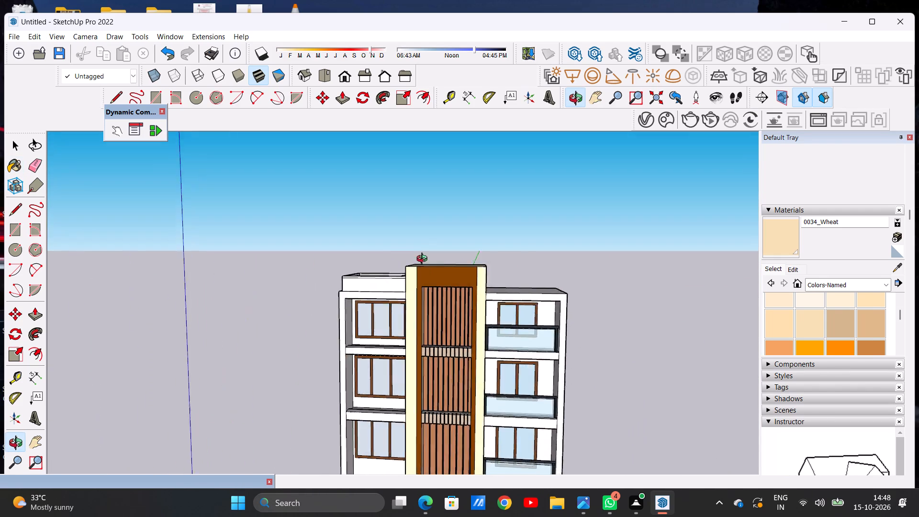
{"action": "middle_click_drag", "start_coordinate": [424, 260], "coordinate": [253, 260]}
{"action": "middle_click_drag", "start_coordinate": [468, 274], "coordinate": [259, 343]}
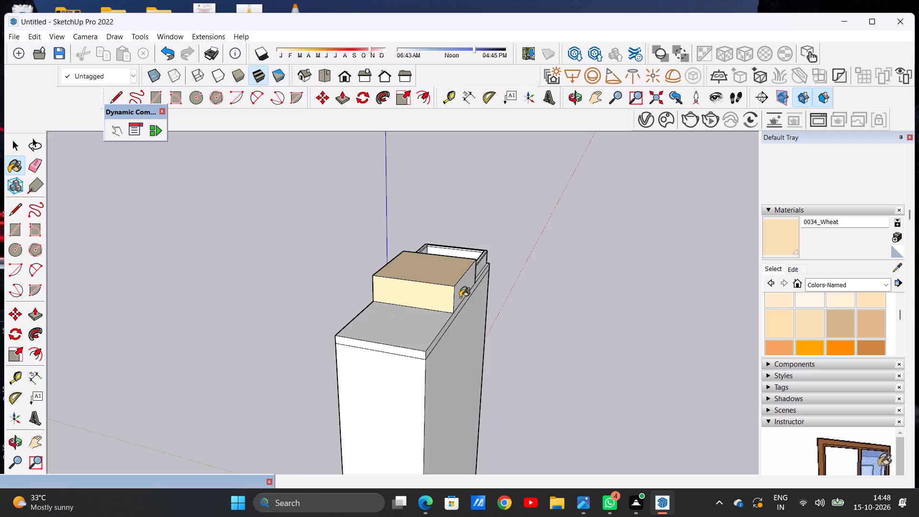
{"action": "scroll", "coordinate": [469, 285], "scroll_direction": "up", "scroll_amount": 14}
{"action": "left_click", "coordinate": [426, 294]}
{"action": "scroll", "coordinate": [455, 297], "scroll_direction": "down", "scroll_amount": 10}
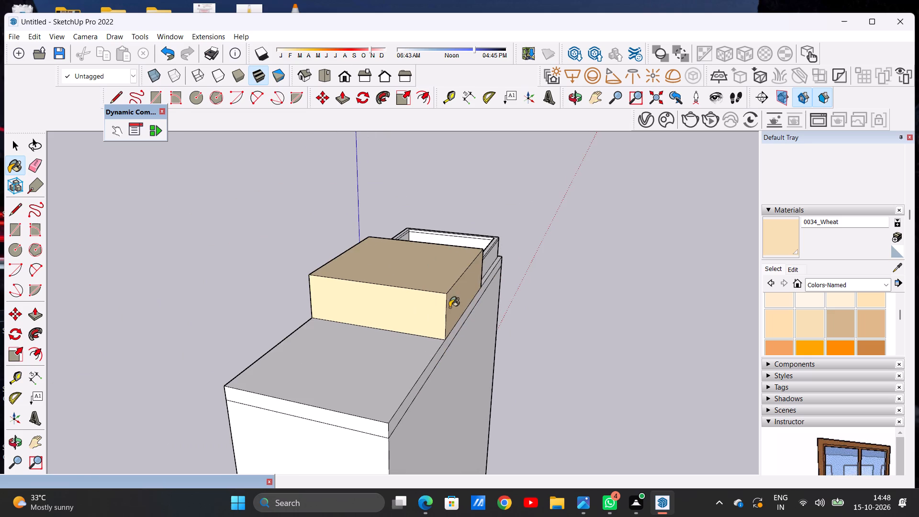
Examine the painted central block, Wheat strips and balconies from the front, from a distance and from close up.
{"action": "middle_click_drag", "start_coordinate": [339, 319], "coordinate": [552, 305]}
{"action": "middle_click_drag", "start_coordinate": [469, 325], "coordinate": [560, 294]}
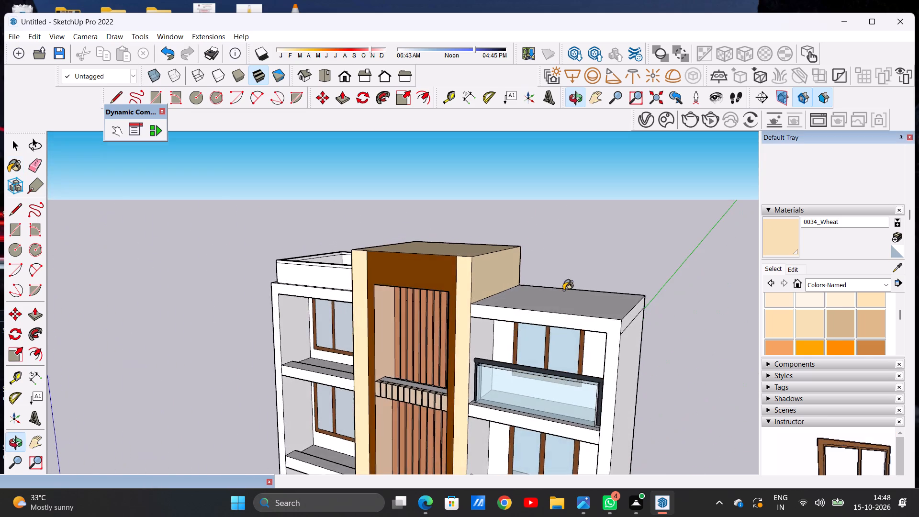
{"action": "scroll", "coordinate": [467, 314], "scroll_direction": "down", "scroll_amount": 12}
{"action": "scroll", "coordinate": [434, 367], "scroll_direction": "down", "scroll_amount": 7}
{"action": "scroll", "coordinate": [428, 415], "scroll_direction": "up", "scroll_amount": 8}
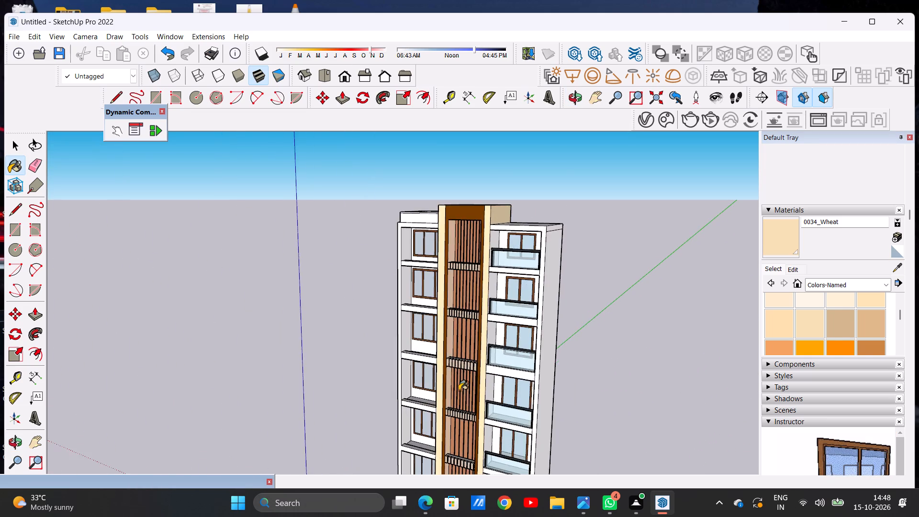
{"action": "middle_click_drag", "start_coordinate": [459, 391], "coordinate": [538, 373]}
{"action": "scroll", "coordinate": [493, 397], "scroll_direction": "down", "scroll_amount": 13}
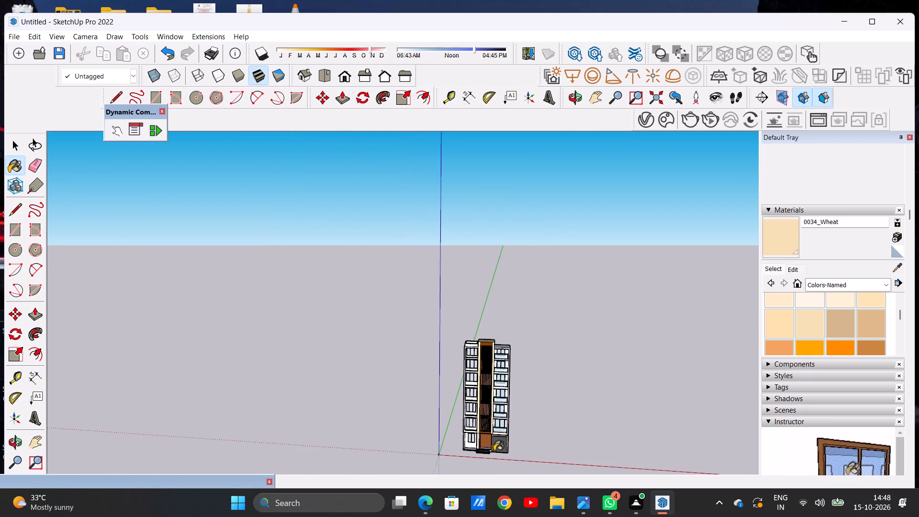
{"action": "scroll", "coordinate": [494, 451], "scroll_direction": "up", "scroll_amount": 7}
{"action": "scroll", "coordinate": [505, 258], "scroll_direction": "up", "scroll_amount": 10}
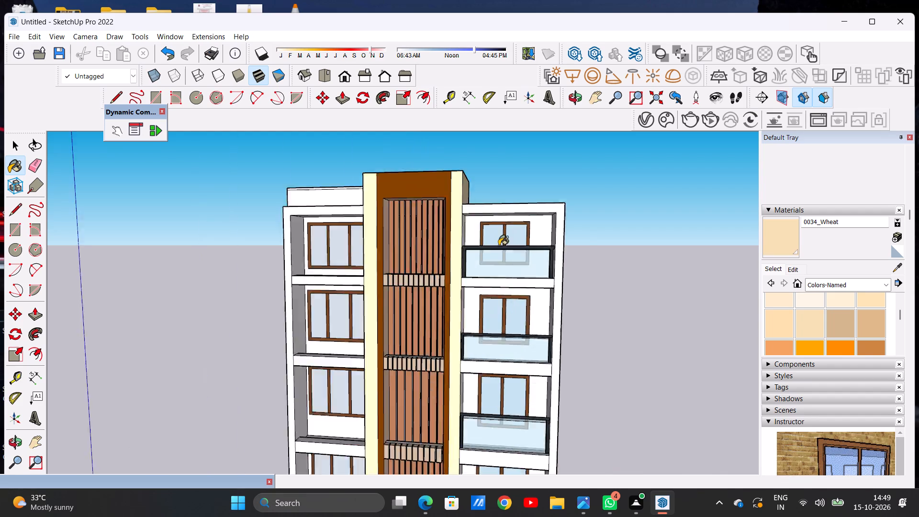
{"action": "scroll", "coordinate": [499, 246], "scroll_direction": "up", "scroll_amount": 12}
{"action": "middle_click_drag", "start_coordinate": [471, 237], "coordinate": [483, 234]}
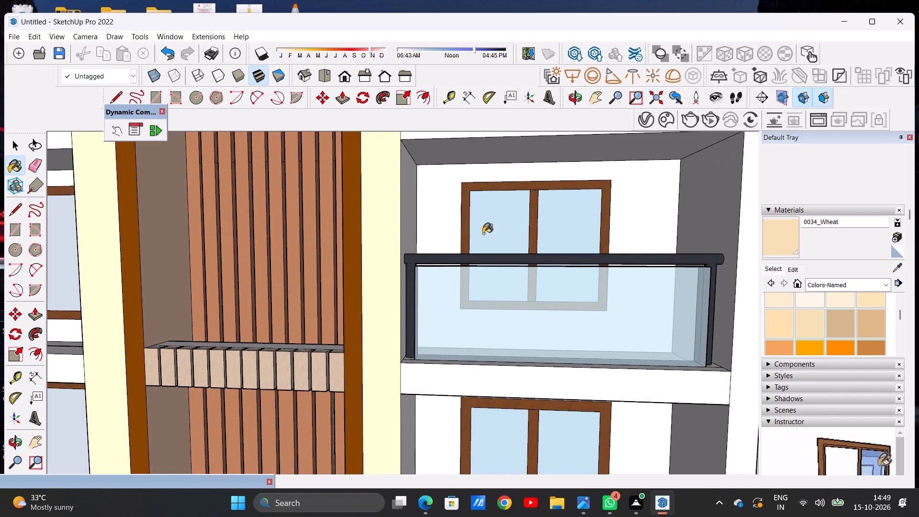
{"action": "key", "text": "space"}
{"action": "scroll", "coordinate": [487, 233], "scroll_direction": "down", "scroll_amount": 12}
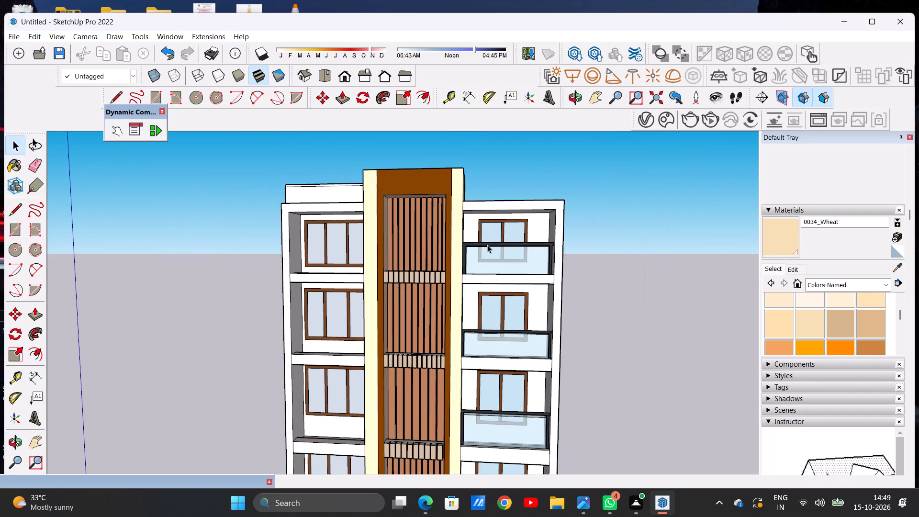
Paint the back wall of the top glass-railed balcony with the named colour 0035_Tan.
{"action": "scroll", "coordinate": [489, 227], "scroll_direction": "up", "scroll_amount": 7}
{"action": "middle_click_drag", "start_coordinate": [504, 227], "coordinate": [537, 215]}
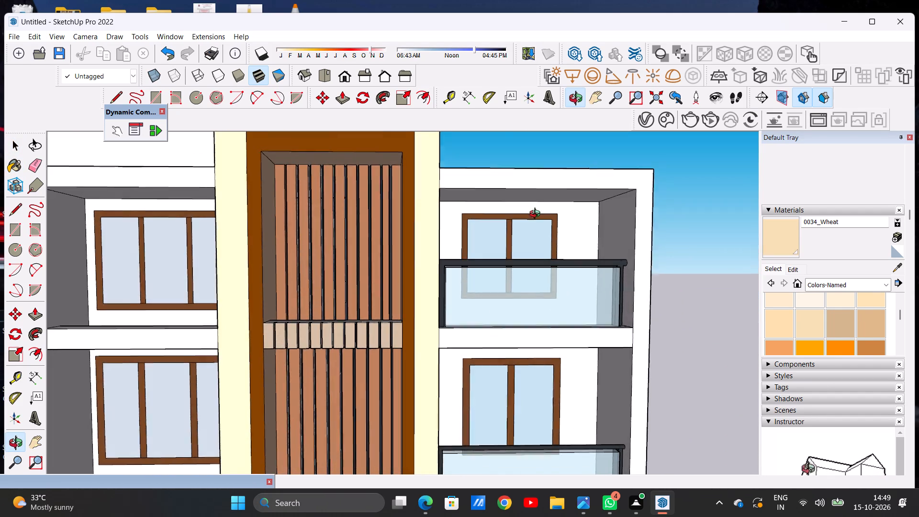
{"action": "middle_click_drag", "start_coordinate": [537, 215], "coordinate": [493, 202]}
{"action": "scroll", "coordinate": [497, 202], "scroll_direction": "up", "scroll_amount": 3}
{"action": "middle_click_drag", "start_coordinate": [555, 214], "coordinate": [567, 276]}
{"action": "middle_click_drag", "start_coordinate": [567, 270], "coordinate": [564, 235]}
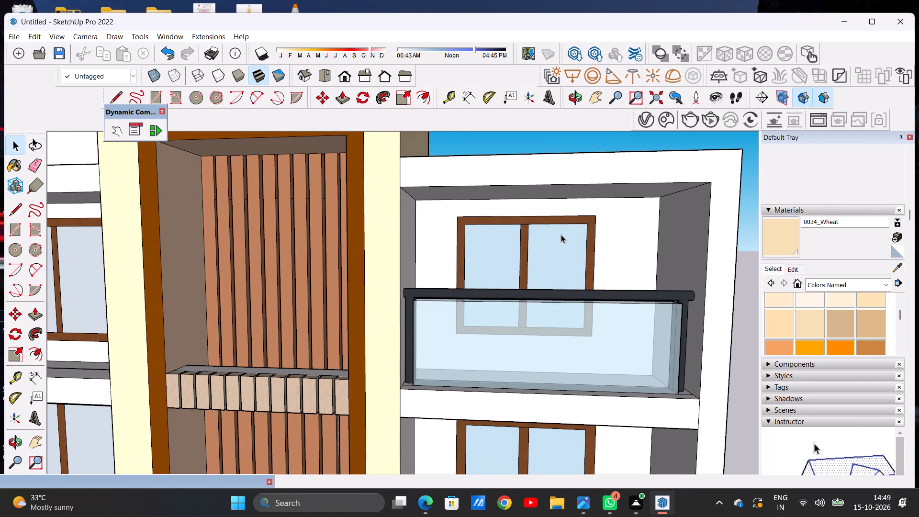
{"action": "left_click", "coordinate": [837, 318]}
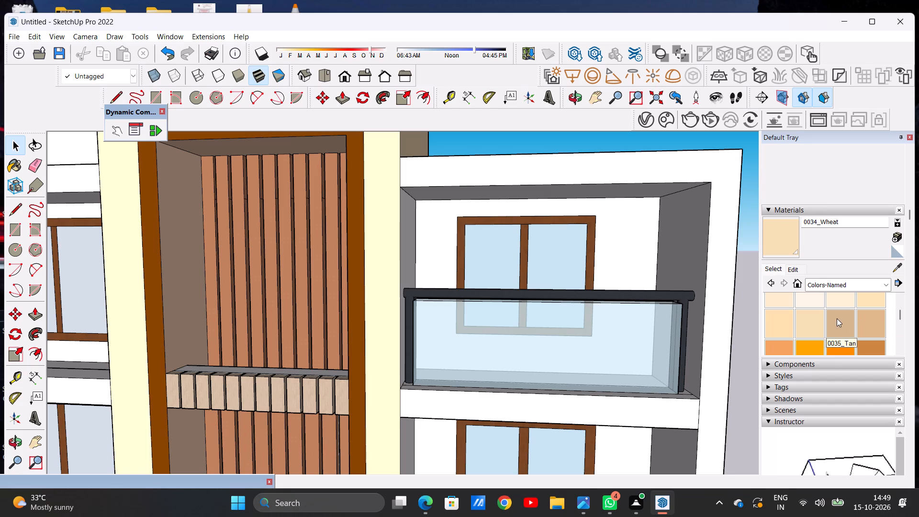
{"action": "scroll", "coordinate": [633, 226], "scroll_direction": "up", "scroll_amount": 6}
{"action": "left_click", "coordinate": [625, 223]}
{"action": "scroll", "coordinate": [596, 237], "scroll_direction": "down", "scroll_amount": 7}
Paint both inner side walls of the top glass-railed balcony with 0035_Tan.
{"action": "scroll", "coordinate": [603, 263], "scroll_direction": "up", "scroll_amount": 1}
{"action": "middle_click_drag", "start_coordinate": [603, 264], "coordinate": [644, 232]}
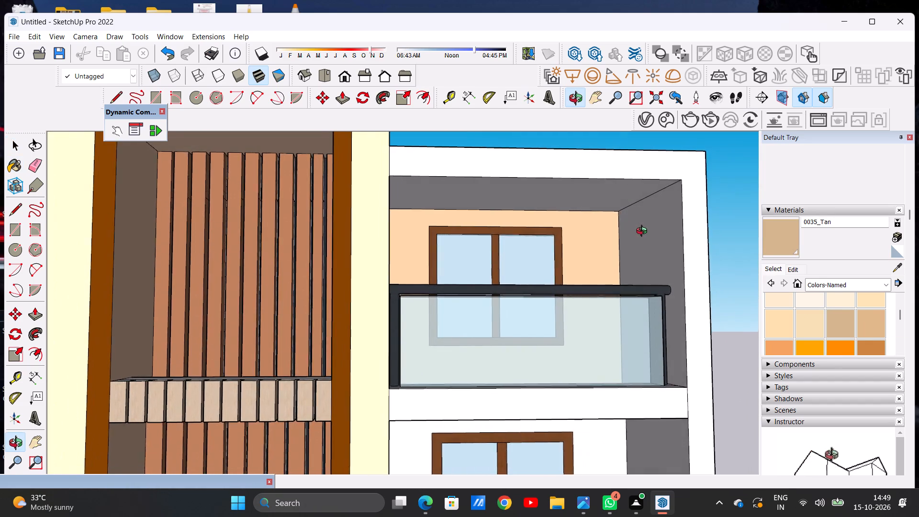
{"action": "middle_click_drag", "start_coordinate": [644, 232], "coordinate": [654, 262]}
{"action": "scroll", "coordinate": [641, 205], "scroll_direction": "up", "scroll_amount": 5}
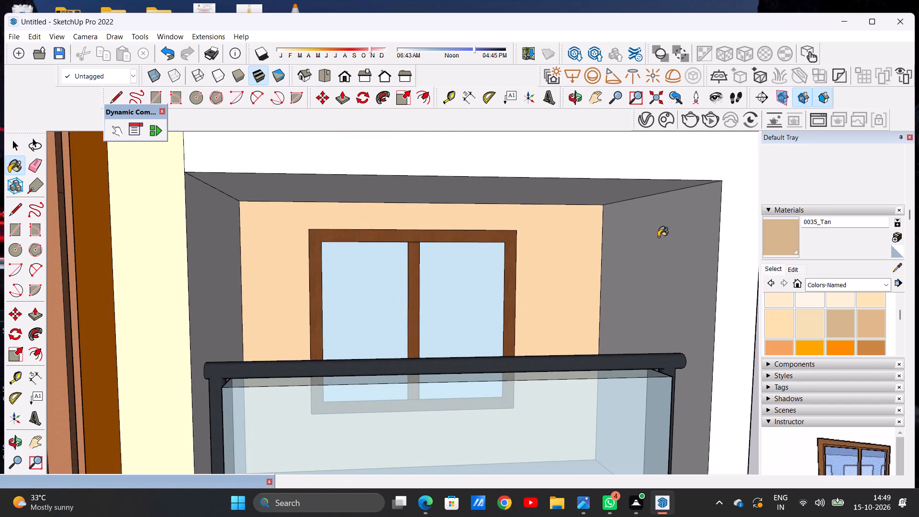
{"action": "left_click", "coordinate": [658, 237]}
{"action": "scroll", "coordinate": [499, 246], "scroll_direction": "down", "scroll_amount": 8}
{"action": "middle_click_drag", "start_coordinate": [528, 256], "coordinate": [365, 238]}
{"action": "scroll", "coordinate": [366, 238], "scroll_direction": "up", "scroll_amount": 6}
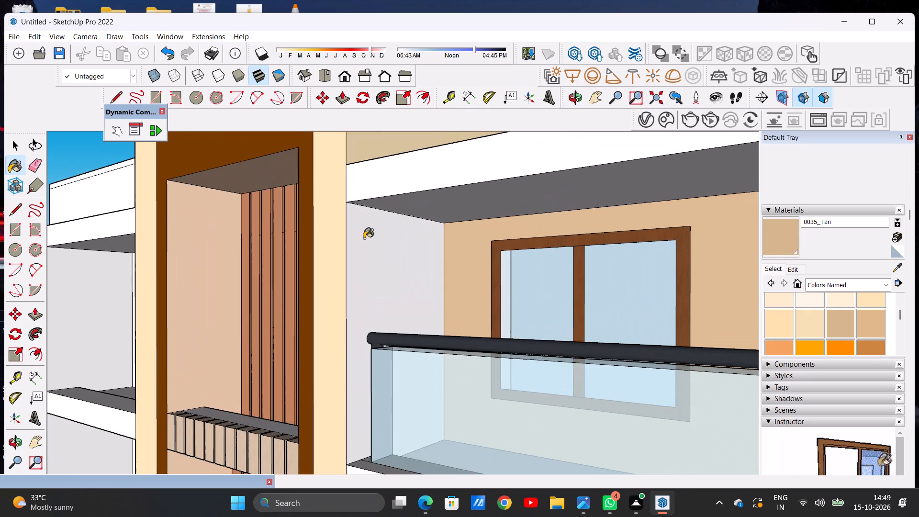
{"action": "left_click", "coordinate": [362, 238]}
{"action": "scroll", "coordinate": [686, 265], "scroll_direction": "down", "scroll_amount": 20}
{"action": "scroll", "coordinate": [686, 265], "scroll_direction": "down", "scroll_amount": 3}
{"action": "middle_click_drag", "start_coordinate": [562, 280], "coordinate": [596, 282]}
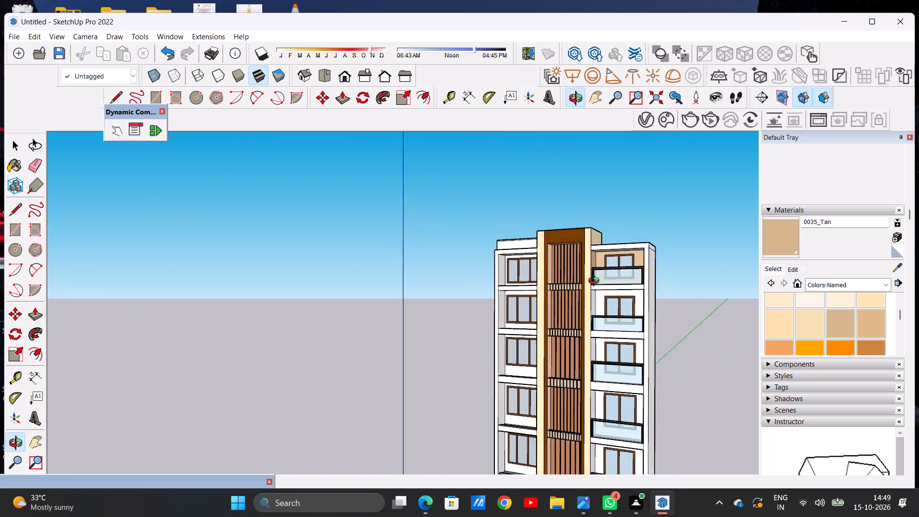
{"action": "middle_click_drag", "start_coordinate": [596, 282], "coordinate": [624, 290]}
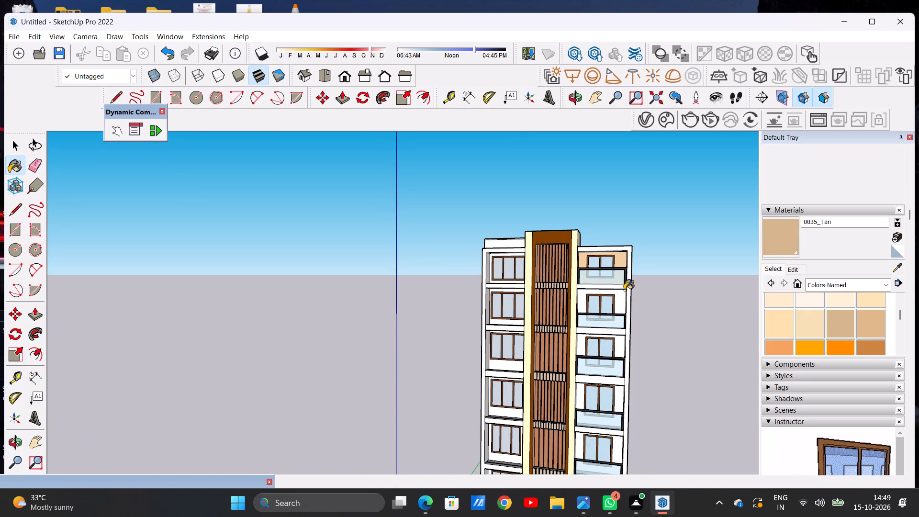
Paint the ceiling of the top glass-railed balcony with 0035_Tan.
{"action": "scroll", "coordinate": [605, 262], "scroll_direction": "up", "scroll_amount": 7}
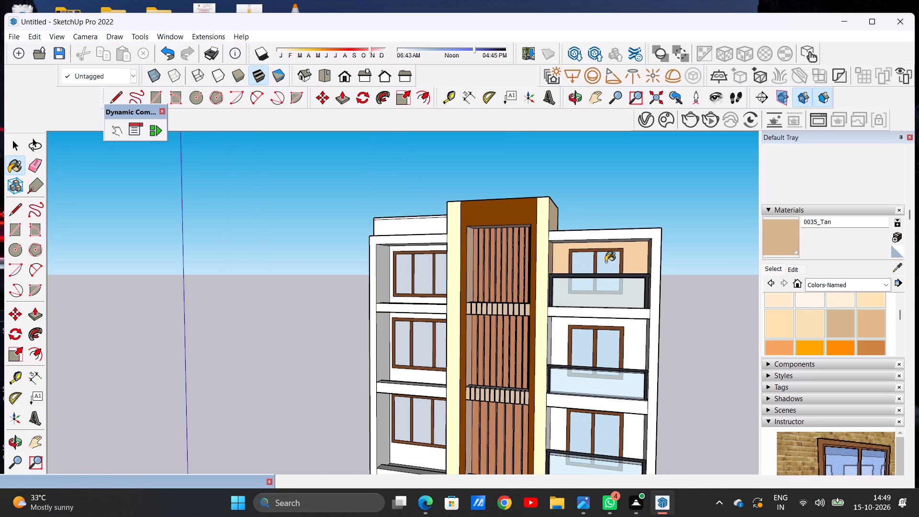
{"action": "scroll", "coordinate": [605, 262], "scroll_direction": "down", "scroll_amount": 3}
{"action": "scroll", "coordinate": [606, 262], "scroll_direction": "up", "scroll_amount": 9}
{"action": "middle_click_drag", "start_coordinate": [622, 258], "coordinate": [622, 219]}
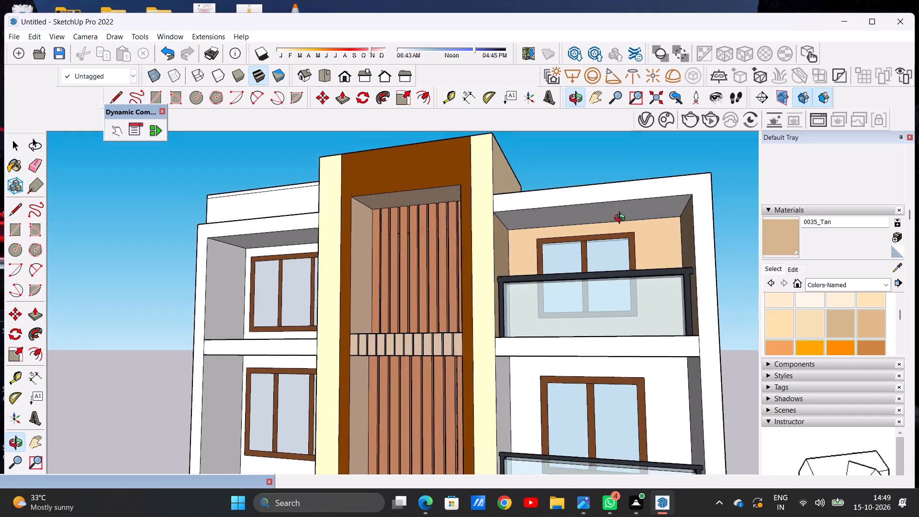
{"action": "middle_click_drag", "start_coordinate": [622, 219], "coordinate": [622, 188]}
{"action": "scroll", "coordinate": [622, 188], "scroll_direction": "up", "scroll_amount": 8}
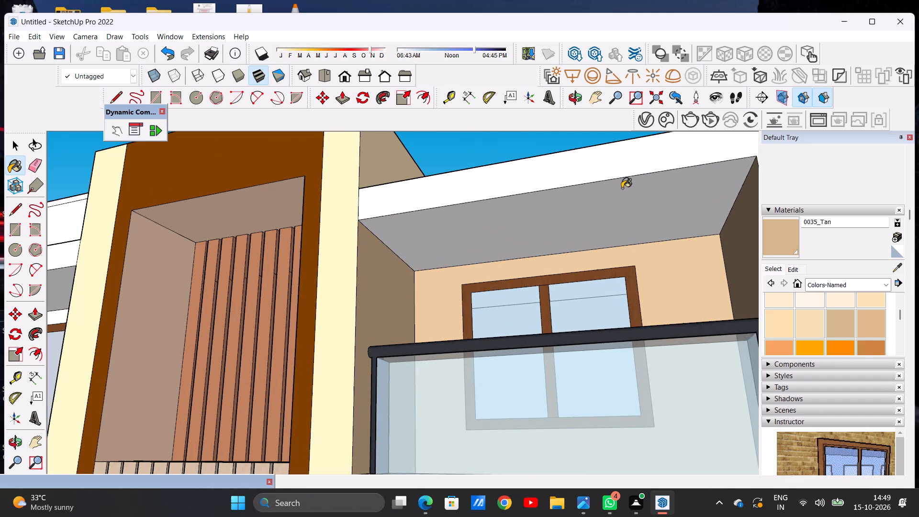
{"action": "left_click", "coordinate": [622, 188]}
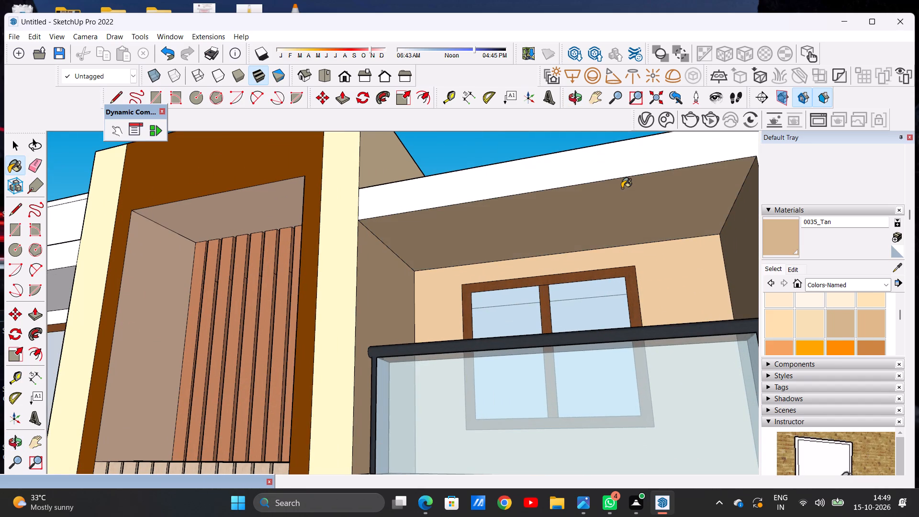
{"action": "scroll", "coordinate": [622, 188], "scroll_direction": "down", "scroll_amount": 14}
{"action": "middle_click_drag", "start_coordinate": [615, 212], "coordinate": [647, 284]}
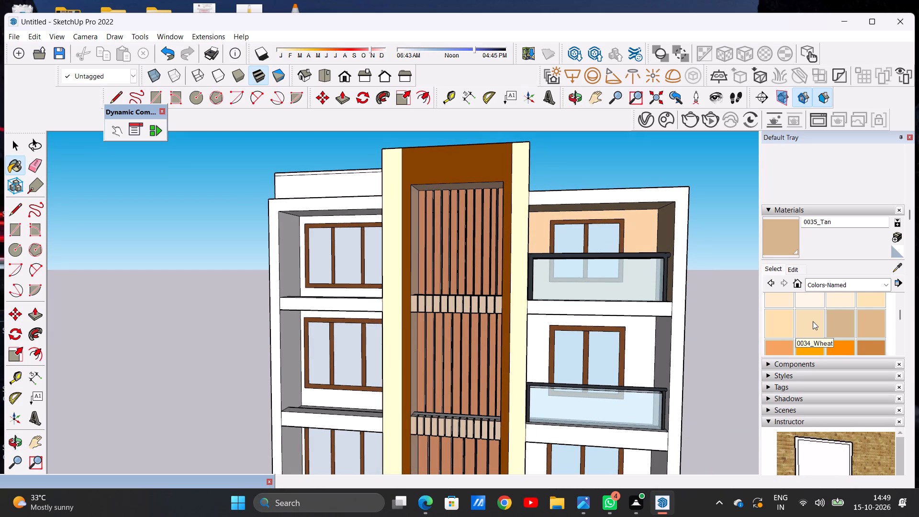
Look through the Colors-Named swatches for a colour to use on the balcony slabs.
{"action": "scroll", "coordinate": [806, 322], "scroll_direction": "down", "scroll_amount": 1}
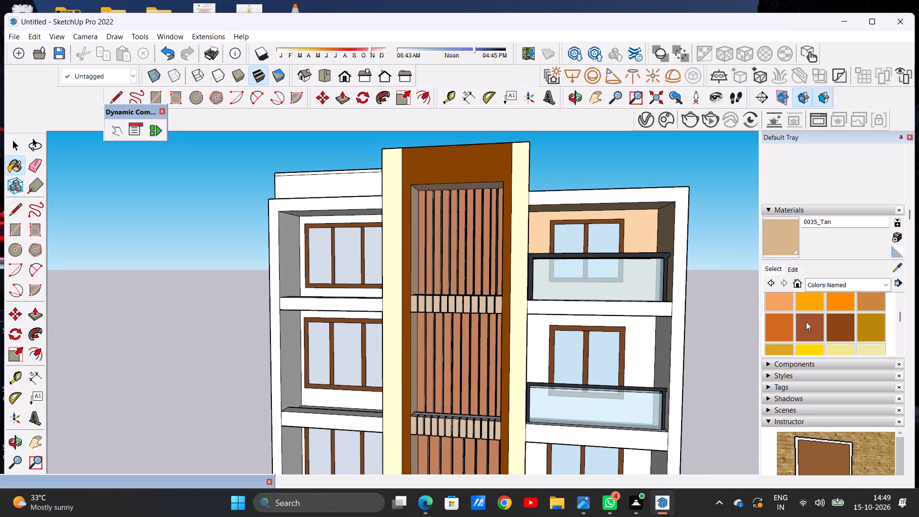
{"action": "scroll", "coordinate": [806, 322], "scroll_direction": "down", "scroll_amount": 3}
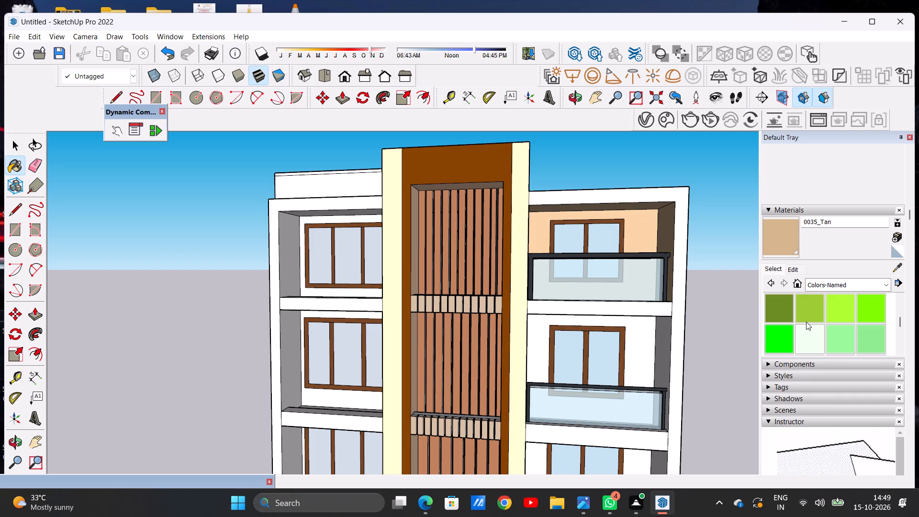
{"action": "scroll", "coordinate": [806, 322], "scroll_direction": "up", "scroll_amount": 5}
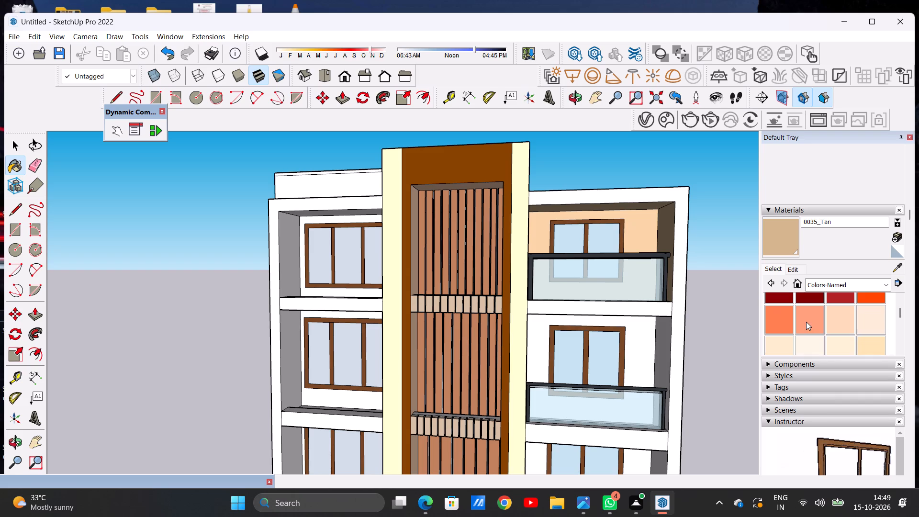
{"action": "scroll", "coordinate": [806, 322], "scroll_direction": "down", "scroll_amount": 2}
{"action": "scroll", "coordinate": [806, 322], "scroll_direction": "up", "scroll_amount": 1}
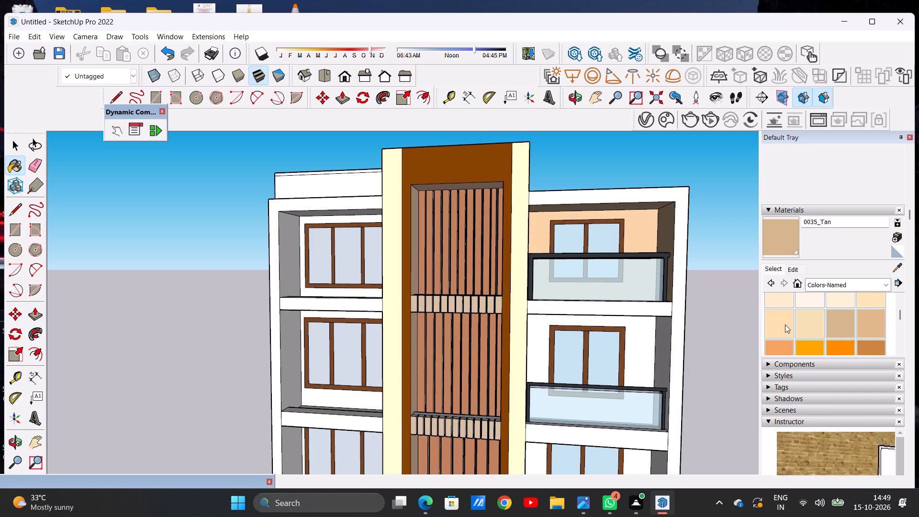
Paint the front slab edge beneath the top glass-railed balcony with 0034_Wheat.
{"action": "left_click", "coordinate": [818, 329]}
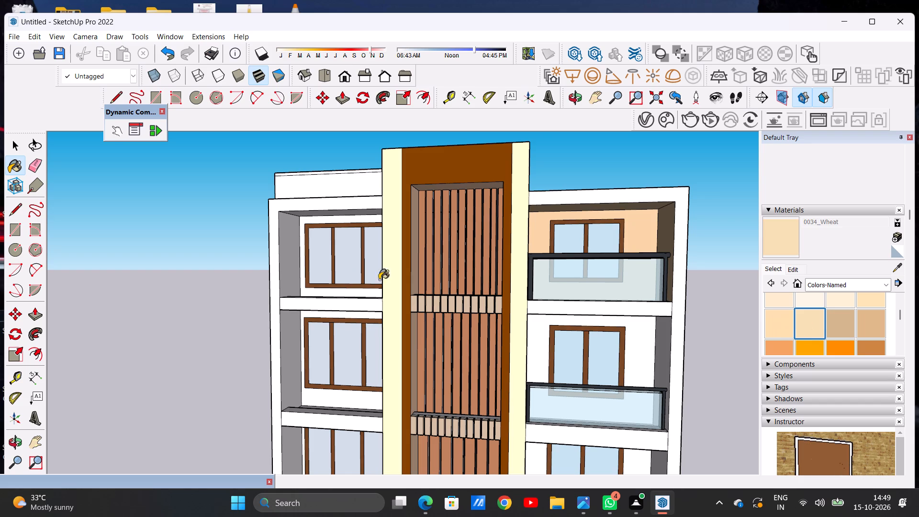
{"action": "scroll", "coordinate": [424, 279], "scroll_direction": "up", "scroll_amount": 8}
{"action": "left_click", "coordinate": [362, 293]}
{"action": "scroll", "coordinate": [348, 306], "scroll_direction": "up", "scroll_amount": 5}
{"action": "scroll", "coordinate": [431, 310], "scroll_direction": "down", "scroll_amount": 5}
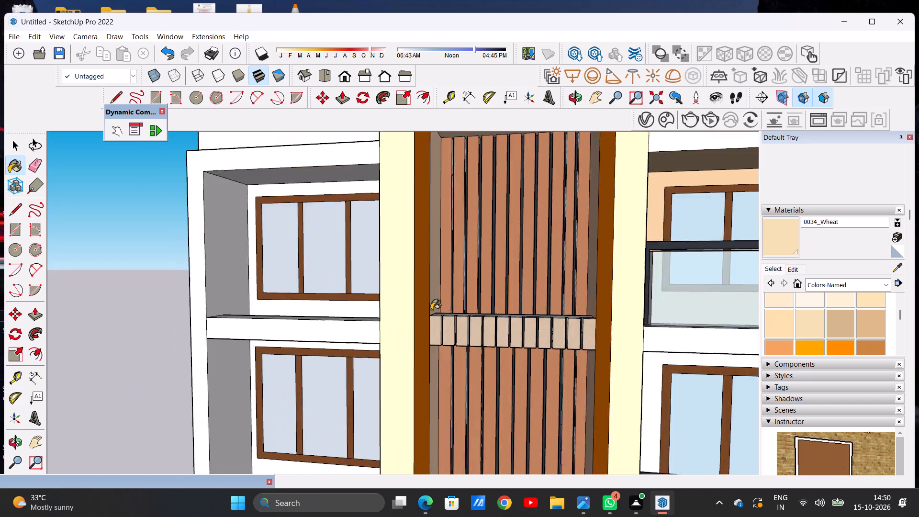
{"action": "scroll", "coordinate": [431, 310], "scroll_direction": "down", "scroll_amount": 12}
{"action": "scroll", "coordinate": [519, 298], "scroll_direction": "down", "scroll_amount": 3}
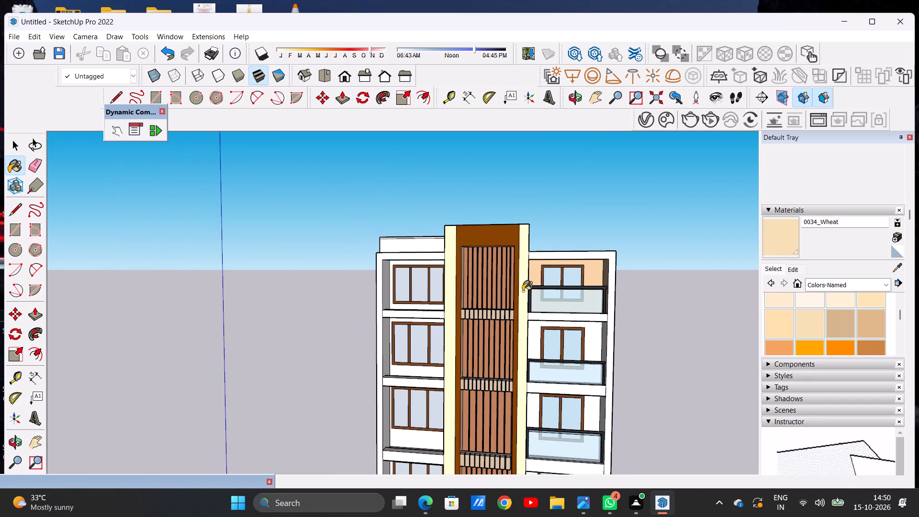
{"action": "scroll", "coordinate": [551, 258], "scroll_direction": "up", "scroll_amount": 1}
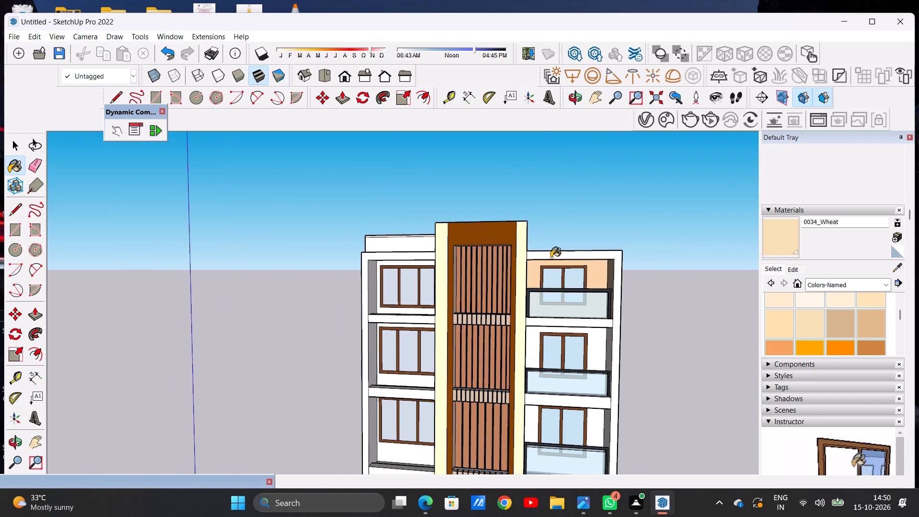
{"action": "scroll", "coordinate": [546, 243], "scroll_direction": "down", "scroll_amount": 3}
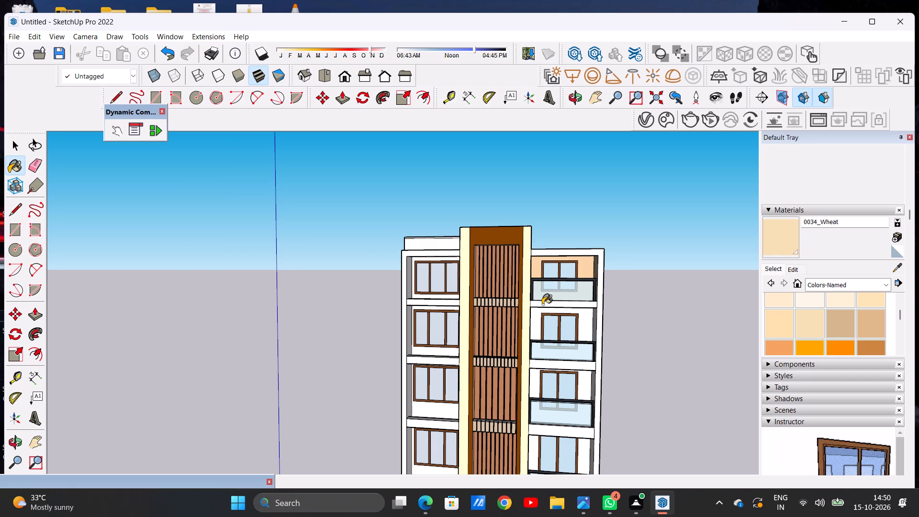
{"action": "scroll", "coordinate": [542, 304], "scroll_direction": "up", "scroll_amount": 12}
{"action": "left_click", "coordinate": [504, 302]}
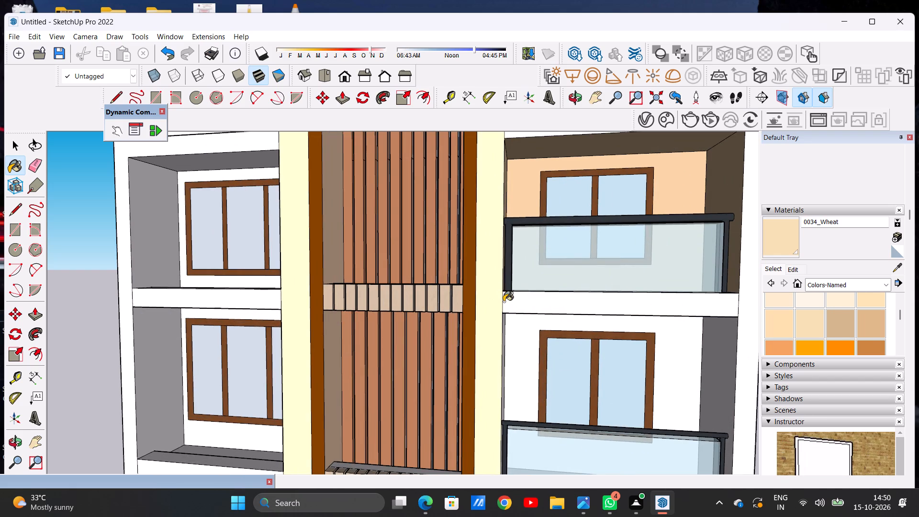
{"action": "scroll", "coordinate": [504, 302], "scroll_direction": "down", "scroll_amount": 15}
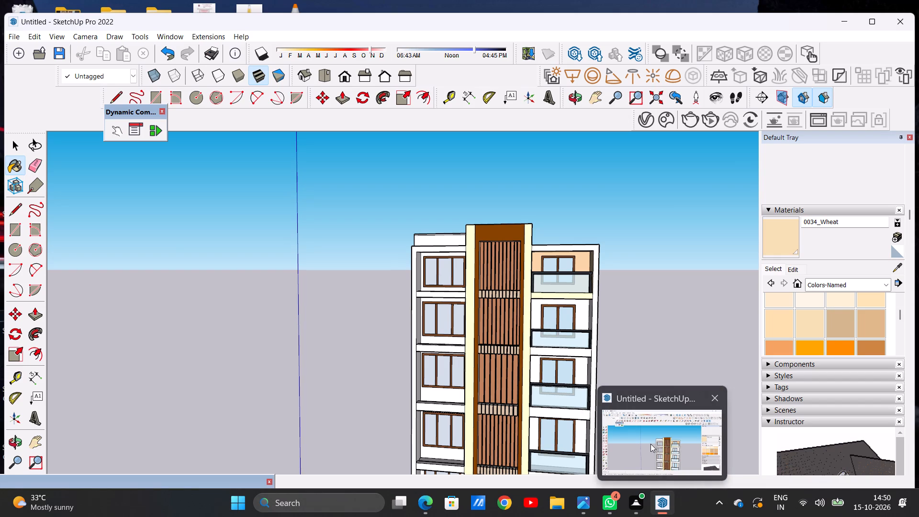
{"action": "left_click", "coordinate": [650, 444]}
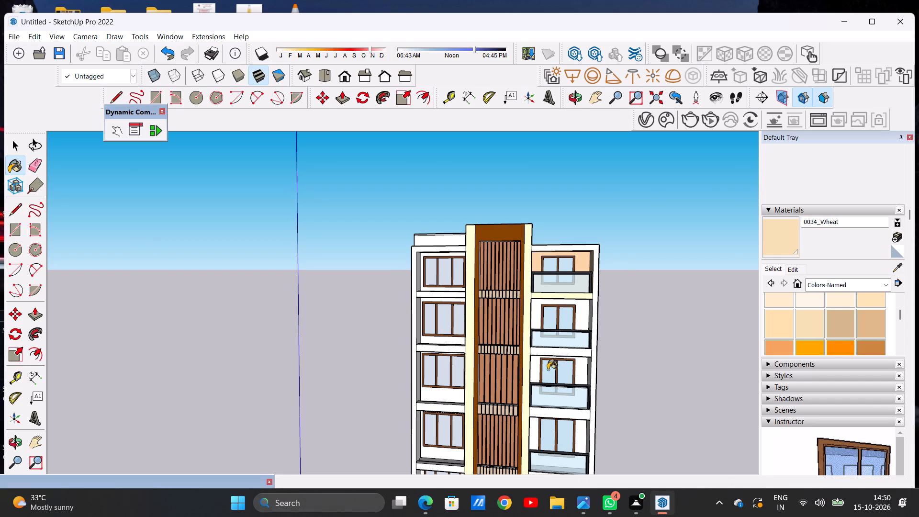
Paint the front slab edge beneath the second glass-railed balcony from the top with 0034_Wheat.
{"action": "scroll", "coordinate": [547, 370], "scroll_direction": "up", "scroll_amount": 13}
{"action": "left_click", "coordinate": [513, 324]}
{"action": "scroll", "coordinate": [532, 305], "scroll_direction": "down", "scroll_amount": 9}
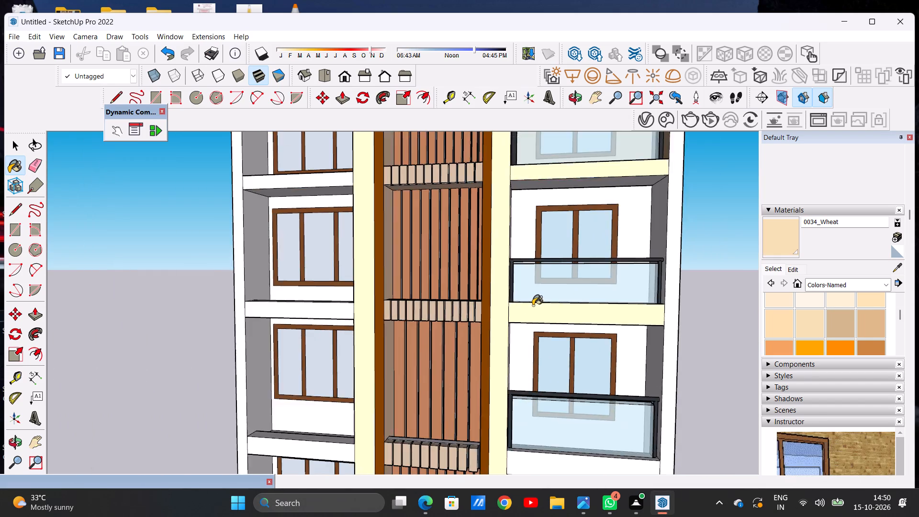
Paint the slab ledge in front of the top balcony's glass railing and the small corner patches by both posts with 0034_Wheat.
{"action": "scroll", "coordinate": [533, 305], "scroll_direction": "down", "scroll_amount": 3}
{"action": "middle_click_drag", "start_coordinate": [547, 217], "coordinate": [554, 310]}
{"action": "scroll", "coordinate": [602, 247], "scroll_direction": "up", "scroll_amount": 7}
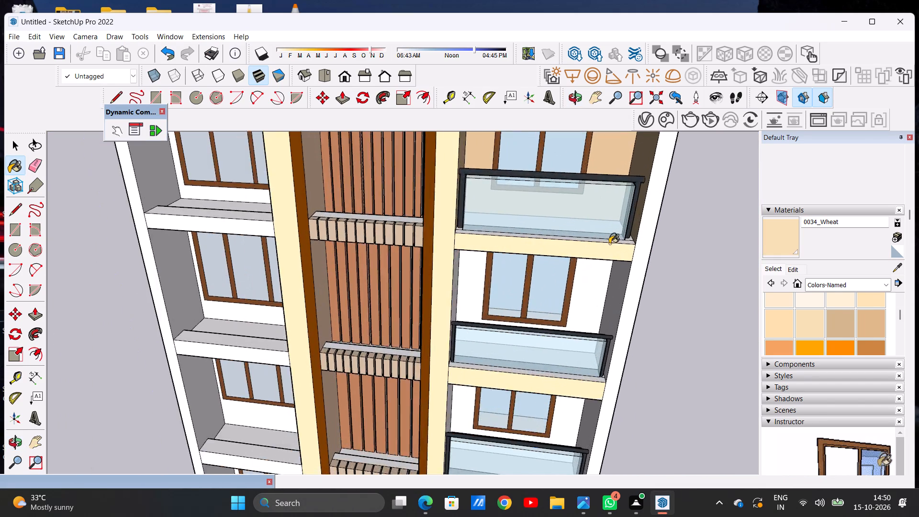
{"action": "scroll", "coordinate": [609, 244], "scroll_direction": "up", "scroll_amount": 13}
{"action": "left_click", "coordinate": [640, 245]}
{"action": "left_click", "coordinate": [653, 231]}
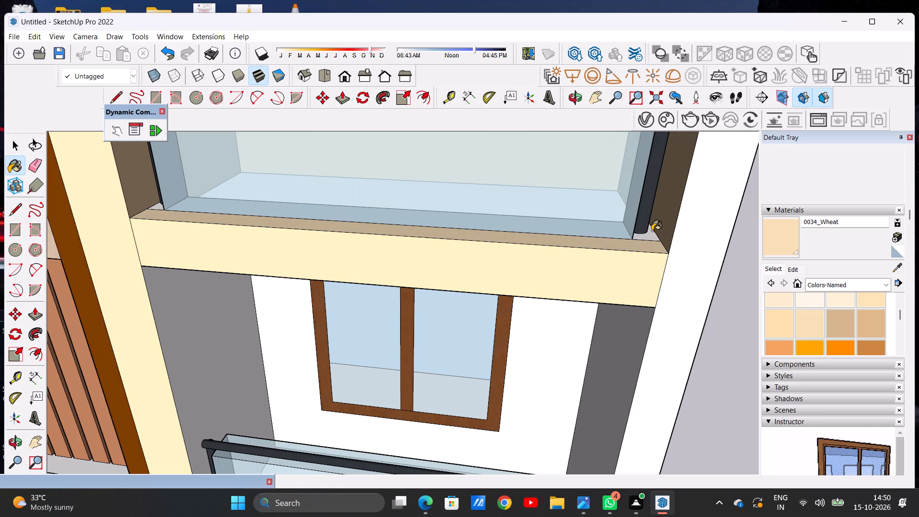
{"action": "left_click", "coordinate": [653, 238]}
{"action": "scroll", "coordinate": [593, 271], "scroll_direction": "down", "scroll_amount": 6}
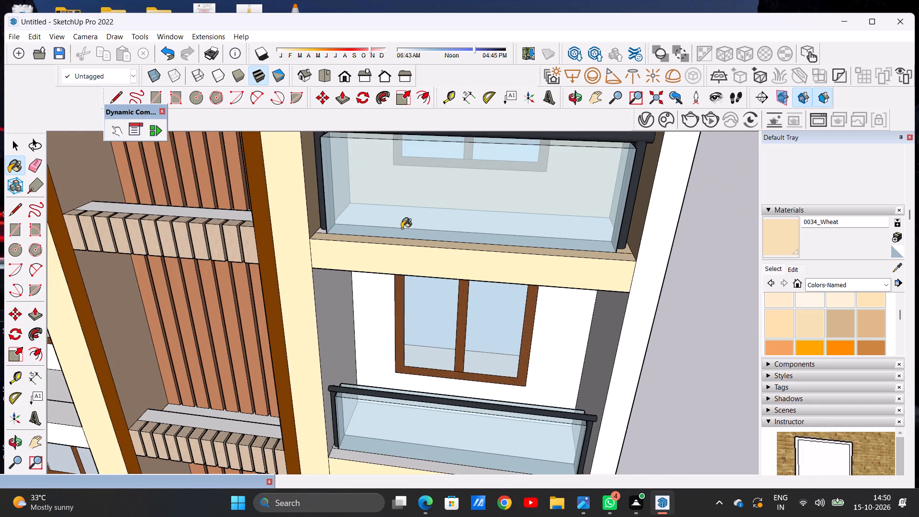
{"action": "scroll", "coordinate": [325, 212], "scroll_direction": "up", "scroll_amount": 19}
{"action": "left_click", "coordinate": [317, 262]}
{"action": "scroll", "coordinate": [356, 227], "scroll_direction": "down", "scroll_amount": 7}
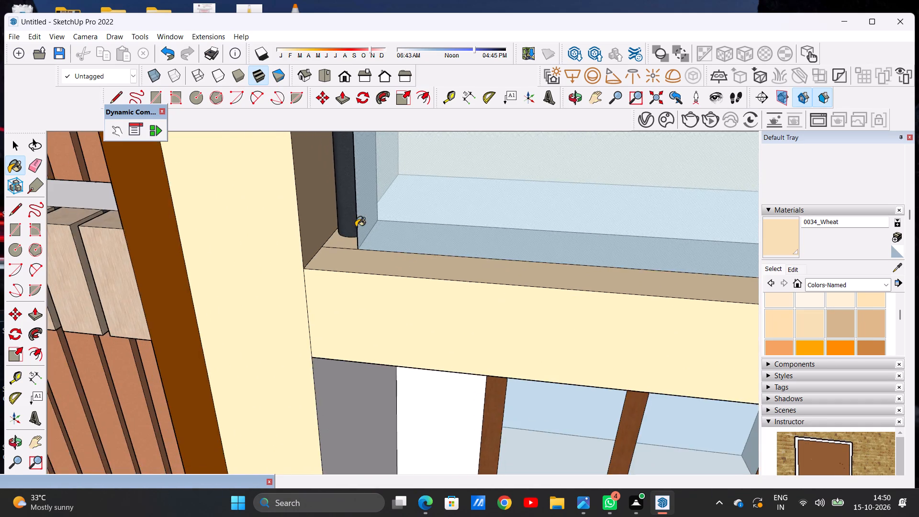
Examine the unpainted floor and the slab surfaces behind the top balcony's glass railing.
{"action": "scroll", "coordinate": [356, 227], "scroll_direction": "down", "scroll_amount": 20}
{"action": "scroll", "coordinate": [356, 227], "scroll_direction": "down", "scroll_amount": 3}
{"action": "middle_click_drag", "start_coordinate": [455, 190], "coordinate": [385, 236]}
{"action": "scroll", "coordinate": [403, 220], "scroll_direction": "up", "scroll_amount": 14}
{"action": "middle_click_drag", "start_coordinate": [420, 227], "coordinate": [342, 239]}
{"action": "scroll", "coordinate": [305, 256], "scroll_direction": "up", "scroll_amount": 7}
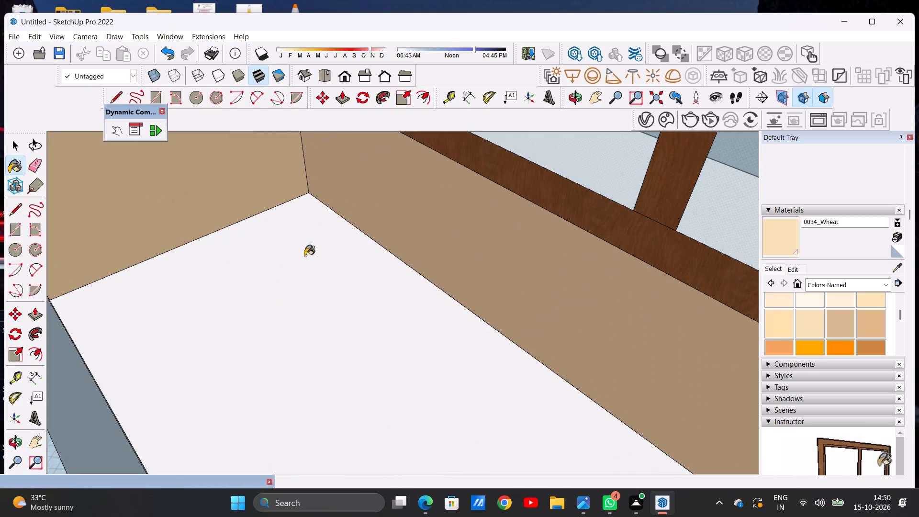
{"action": "scroll", "coordinate": [78, 373], "scroll_direction": "up", "scroll_amount": 8}
{"action": "scroll", "coordinate": [240, 364], "scroll_direction": "down", "scroll_amount": 5}
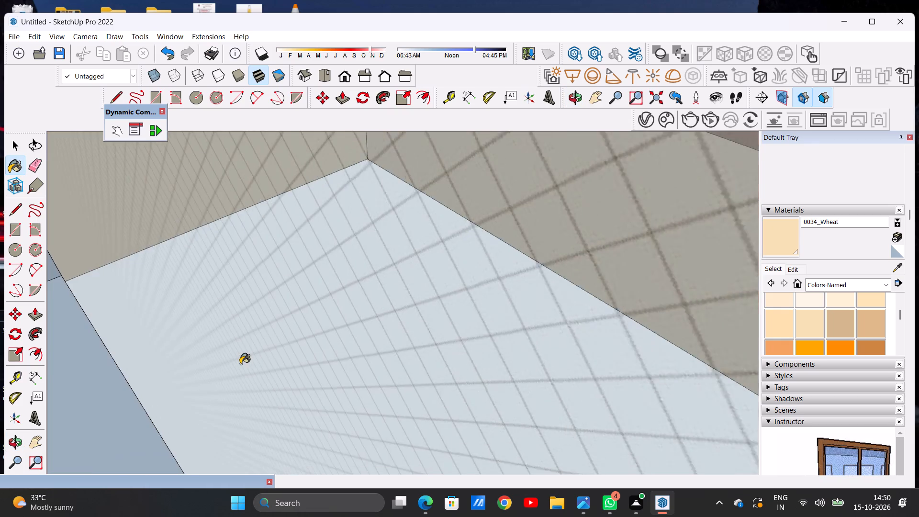
{"action": "scroll", "coordinate": [241, 361], "scroll_direction": "down", "scroll_amount": 20}
{"action": "scroll", "coordinate": [241, 361], "scroll_direction": "down", "scroll_amount": 5}
{"action": "scroll", "coordinate": [246, 360], "scroll_direction": "up", "scroll_amount": 1}
{"action": "scroll", "coordinate": [246, 360], "scroll_direction": "down", "scroll_amount": 20}
{"action": "scroll", "coordinate": [246, 360], "scroll_direction": "down", "scroll_amount": 9}
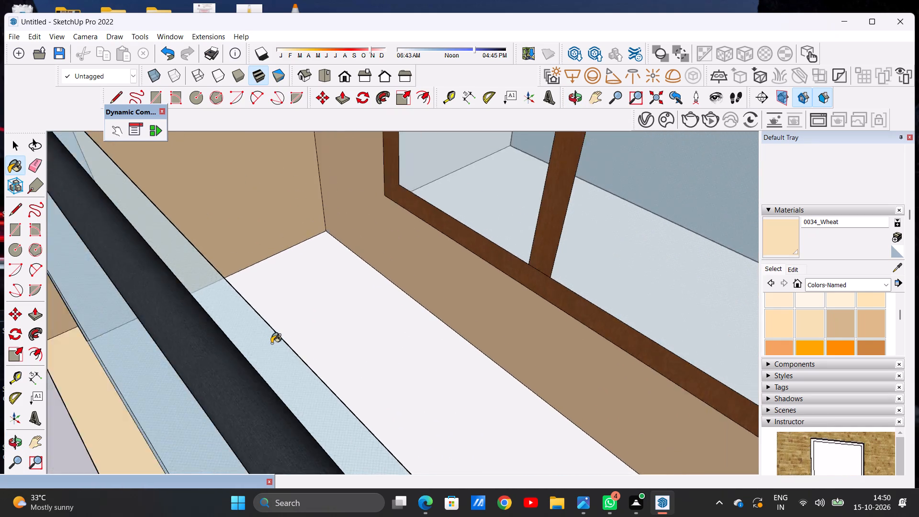
{"action": "scroll", "coordinate": [271, 343], "scroll_direction": "down", "scroll_amount": 20}
{"action": "scroll", "coordinate": [271, 343], "scroll_direction": "down", "scroll_amount": 20}
{"action": "scroll", "coordinate": [271, 343], "scroll_direction": "down", "scroll_amount": 18}
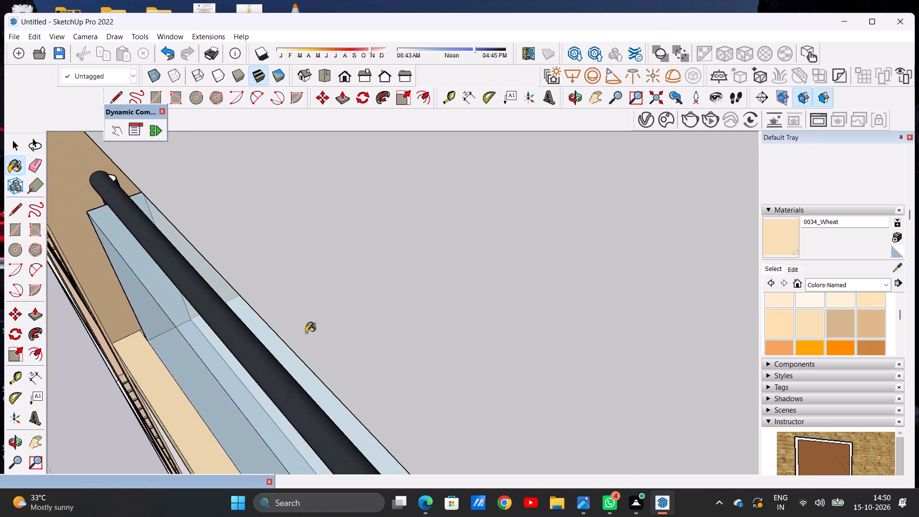
{"action": "scroll", "coordinate": [306, 333], "scroll_direction": "down", "scroll_amount": 1}
{"action": "middle_click_drag", "start_coordinate": [218, 355], "coordinate": [311, 288]}
{"action": "scroll", "coordinate": [327, 282], "scroll_direction": "down", "scroll_amount": 16}
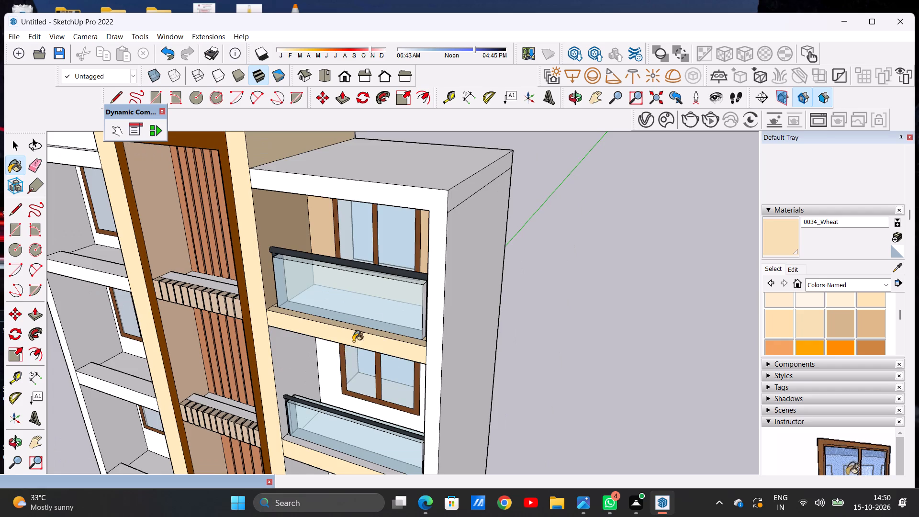
Paint the second balcony's slab ledge in front of the glass and the corner patch by its outer post with 0034_Wheat.
{"action": "middle_click_drag", "start_coordinate": [372, 327], "coordinate": [407, 299]}
{"action": "scroll", "coordinate": [461, 264], "scroll_direction": "down", "scroll_amount": 10}
{"action": "scroll", "coordinate": [442, 354], "scroll_direction": "up", "scroll_amount": 15}
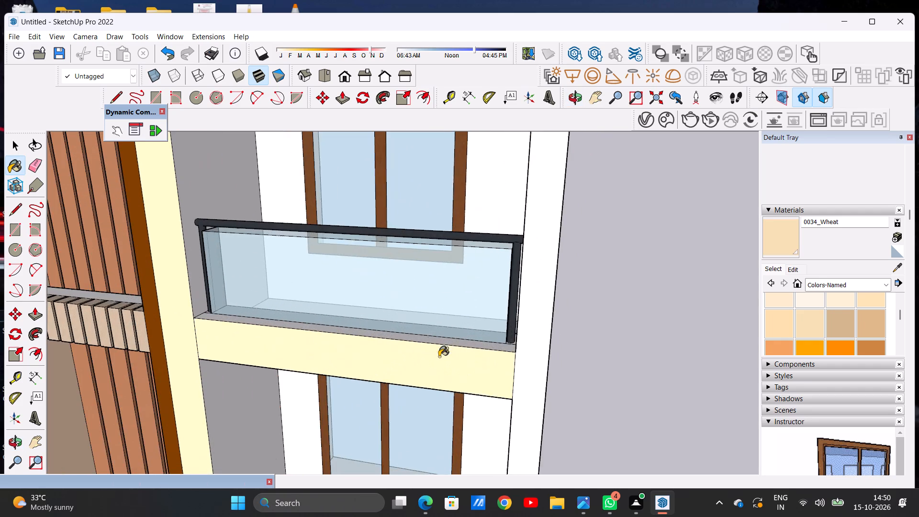
{"action": "middle_click_drag", "start_coordinate": [468, 345], "coordinate": [466, 393]}
{"action": "scroll", "coordinate": [488, 384], "scroll_direction": "up", "scroll_amount": 12}
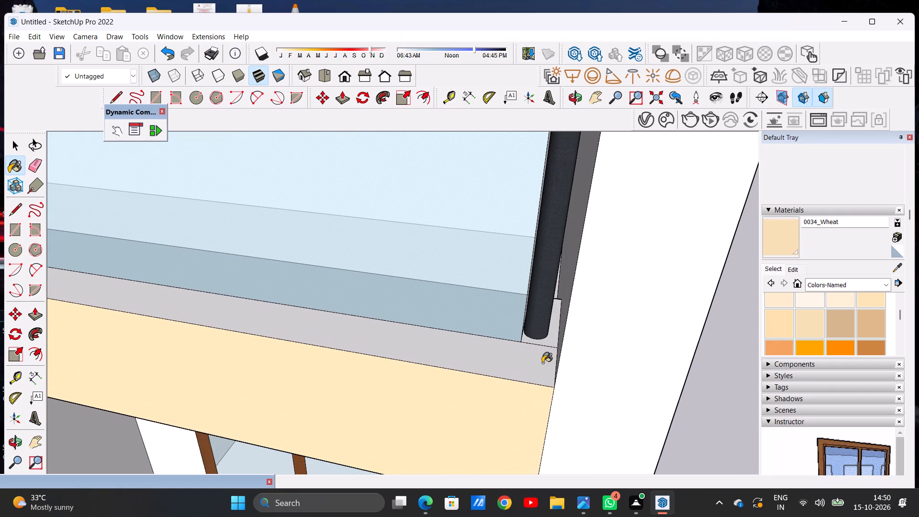
{"action": "left_click", "coordinate": [542, 363]}
{"action": "left_click", "coordinate": [551, 339]}
{"action": "scroll", "coordinate": [483, 348], "scroll_direction": "down", "scroll_amount": 5}
{"action": "scroll", "coordinate": [537, 342], "scroll_direction": "down", "scroll_amount": 7}
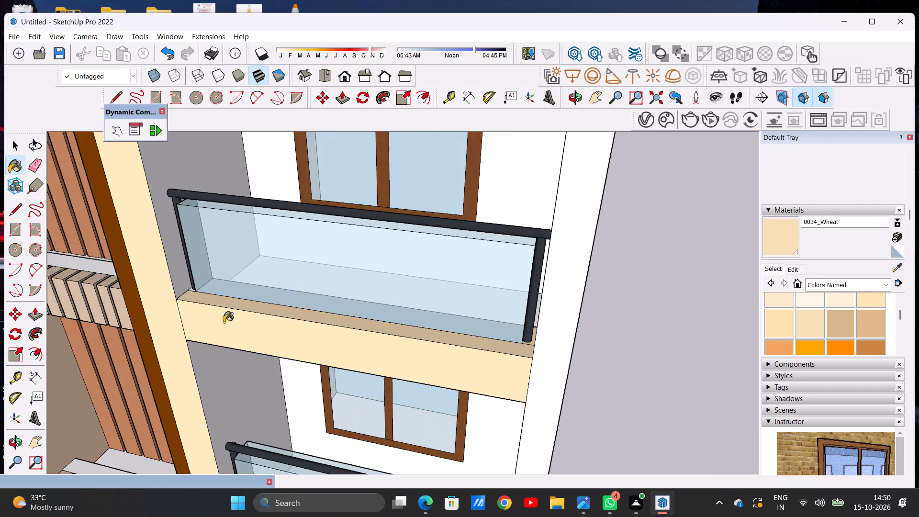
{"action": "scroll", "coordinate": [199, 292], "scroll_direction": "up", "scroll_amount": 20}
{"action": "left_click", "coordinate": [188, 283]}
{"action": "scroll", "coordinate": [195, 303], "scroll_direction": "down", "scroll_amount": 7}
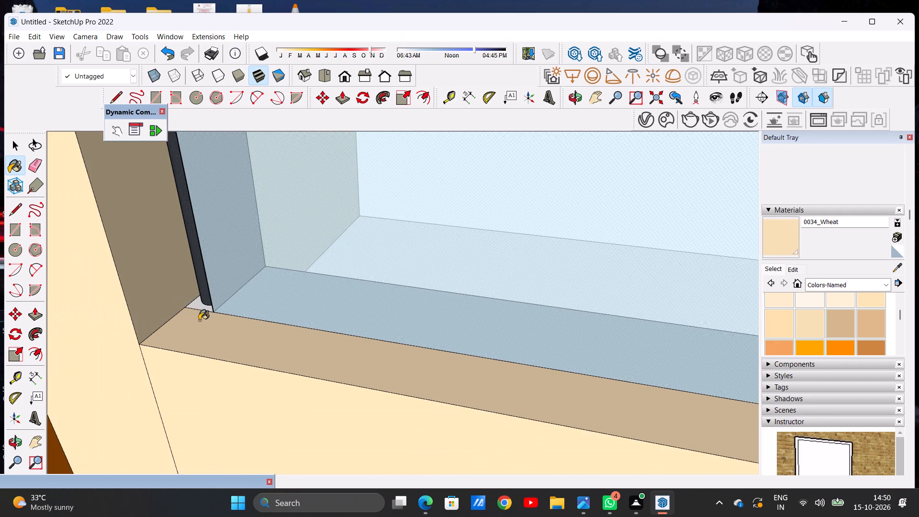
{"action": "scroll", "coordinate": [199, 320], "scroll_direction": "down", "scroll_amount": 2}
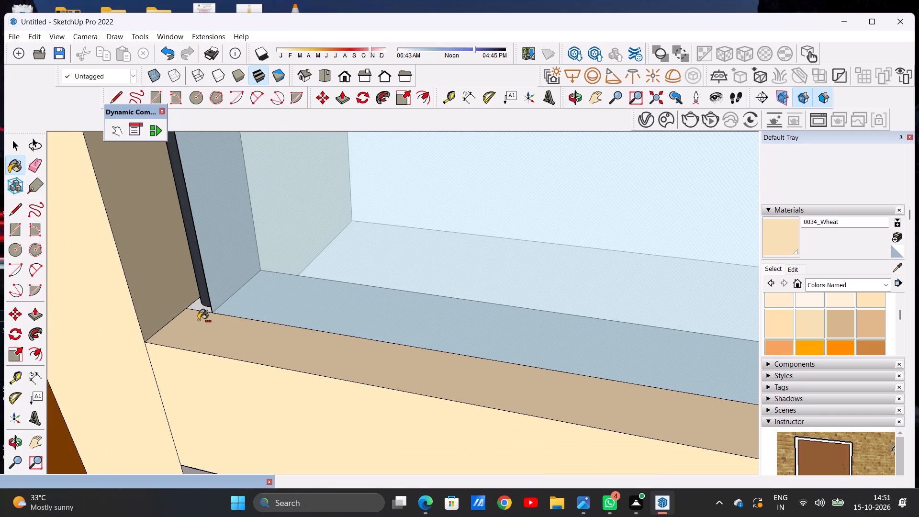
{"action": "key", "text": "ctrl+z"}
Paint the small floor patch around the second balcony's railing post nearest the central block with 0034_Wheat.
{"action": "scroll", "coordinate": [199, 316], "scroll_direction": "up", "scroll_amount": 13}
{"action": "left_click", "coordinate": [200, 300]}
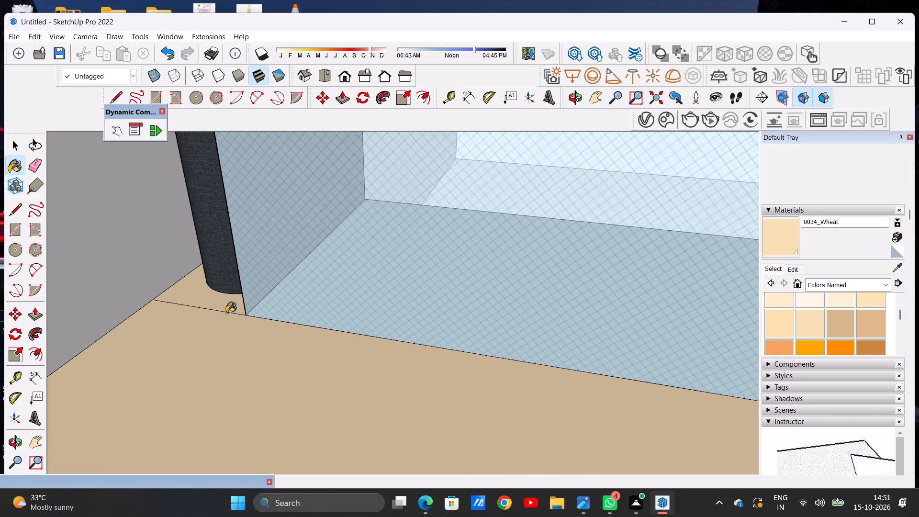
Paint the narrow inner strip between the second balcony's floor and its glass railing with 0034_Wheat.
{"action": "scroll", "coordinate": [235, 330], "scroll_direction": "down", "scroll_amount": 20}
{"action": "scroll", "coordinate": [235, 330], "scroll_direction": "down", "scroll_amount": 9}
{"action": "middle_click_drag", "start_coordinate": [510, 259], "coordinate": [401, 299]}
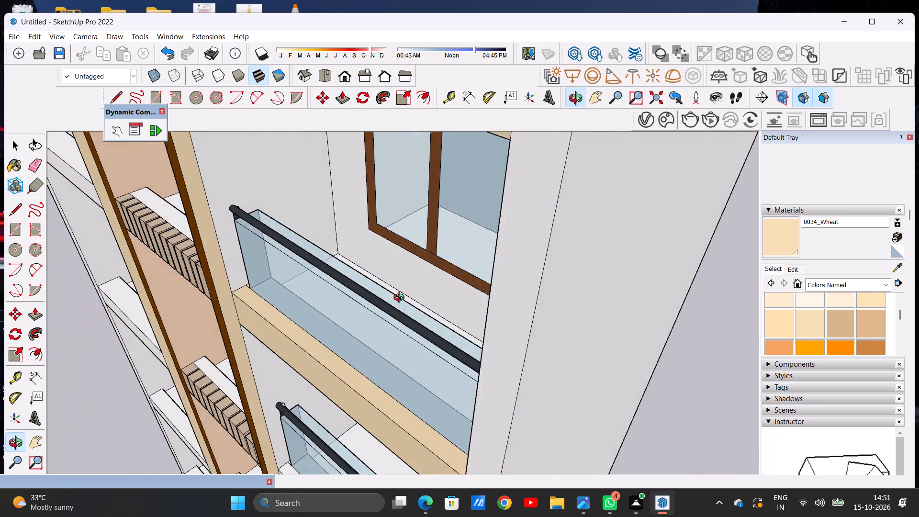
{"action": "middle_click_drag", "start_coordinate": [401, 299], "coordinate": [399, 301]}
{"action": "scroll", "coordinate": [385, 267], "scroll_direction": "up", "scroll_amount": 12}
{"action": "middle_click_drag", "start_coordinate": [276, 308], "coordinate": [214, 299]}
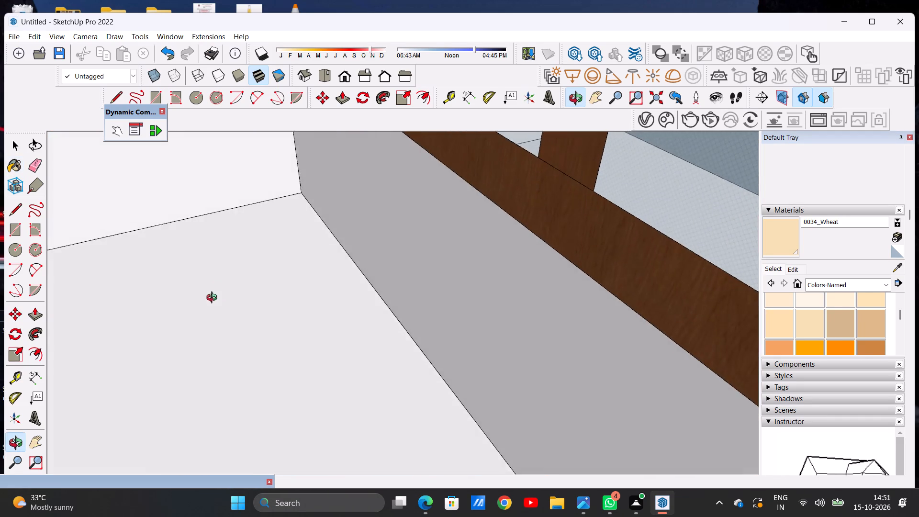
{"action": "middle_click_drag", "start_coordinate": [214, 299], "coordinate": [241, 293]}
{"action": "left_click", "coordinate": [65, 444]}
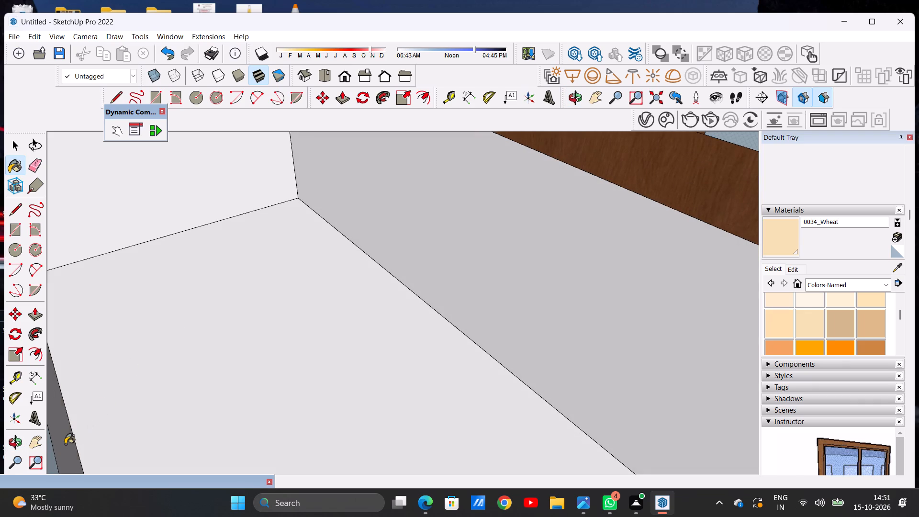
Paint the narrow inner strip between the top balcony's floor and its glass railing with 0034_Wheat.
{"action": "middle_click_drag", "start_coordinate": [180, 379], "coordinate": [394, 305]}
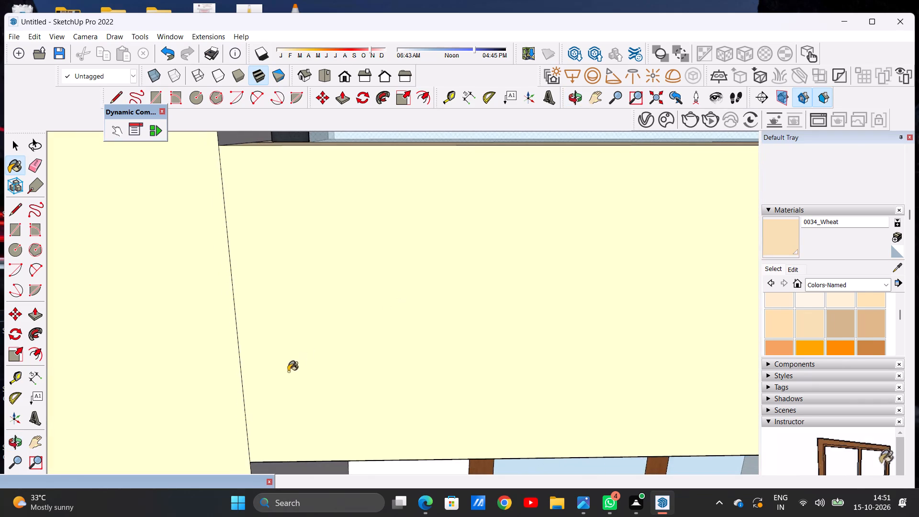
{"action": "scroll", "coordinate": [282, 379], "scroll_direction": "down", "scroll_amount": 20}
{"action": "scroll", "coordinate": [282, 379], "scroll_direction": "down", "scroll_amount": 18}
{"action": "scroll", "coordinate": [370, 298], "scroll_direction": "up", "scroll_amount": 7}
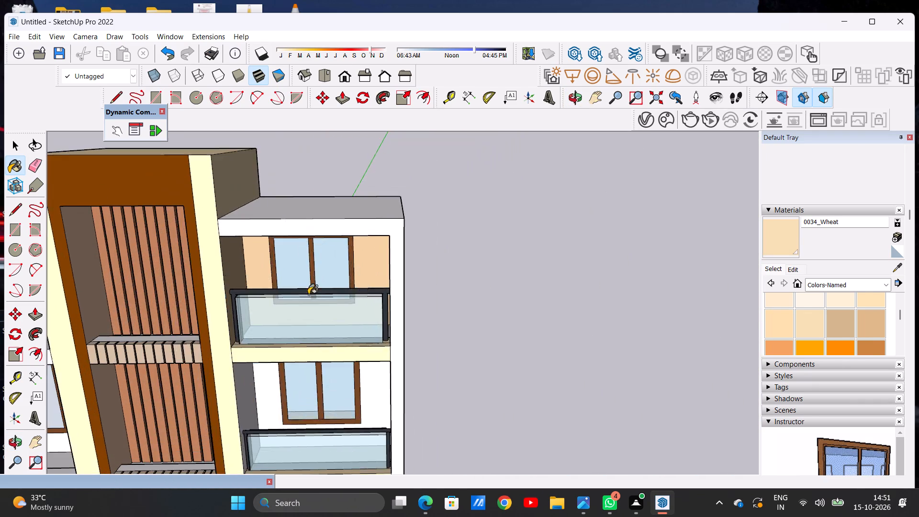
{"action": "scroll", "coordinate": [308, 294], "scroll_direction": "up", "scroll_amount": 13}
{"action": "middle_click_drag", "start_coordinate": [360, 273], "coordinate": [233, 333]}
{"action": "scroll", "coordinate": [238, 290], "scroll_direction": "up", "scroll_amount": 8}
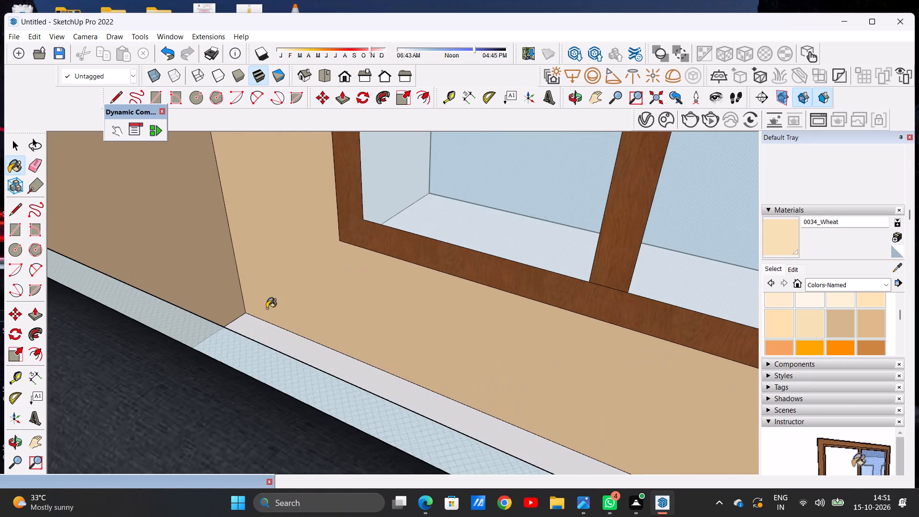
{"action": "middle_click_drag", "start_coordinate": [267, 309], "coordinate": [237, 336]}
{"action": "scroll", "coordinate": [262, 310], "scroll_direction": "down", "scroll_amount": 5}
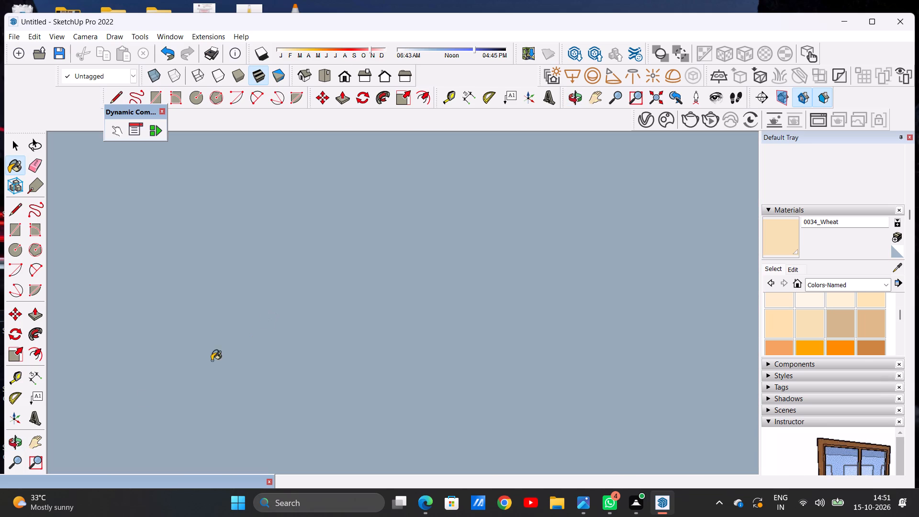
{"action": "scroll", "coordinate": [325, 343], "scroll_direction": "down", "scroll_amount": 8}
{"action": "scroll", "coordinate": [272, 330], "scroll_direction": "down", "scroll_amount": 11}
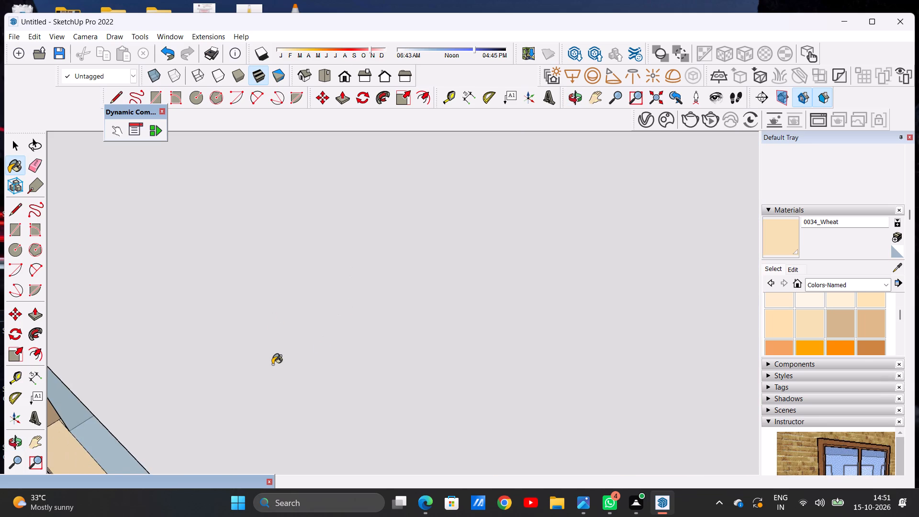
{"action": "scroll", "coordinate": [272, 364], "scroll_direction": "down", "scroll_amount": 20}
{"action": "scroll", "coordinate": [272, 364], "scroll_direction": "down", "scroll_amount": 7}
{"action": "scroll", "coordinate": [303, 315], "scroll_direction": "up", "scroll_amount": 1}
{"action": "scroll", "coordinate": [303, 315], "scroll_direction": "down", "scroll_amount": 15}
{"action": "scroll", "coordinate": [322, 292], "scroll_direction": "up", "scroll_amount": 1}
{"action": "scroll", "coordinate": [327, 283], "scroll_direction": "down", "scroll_amount": 8}
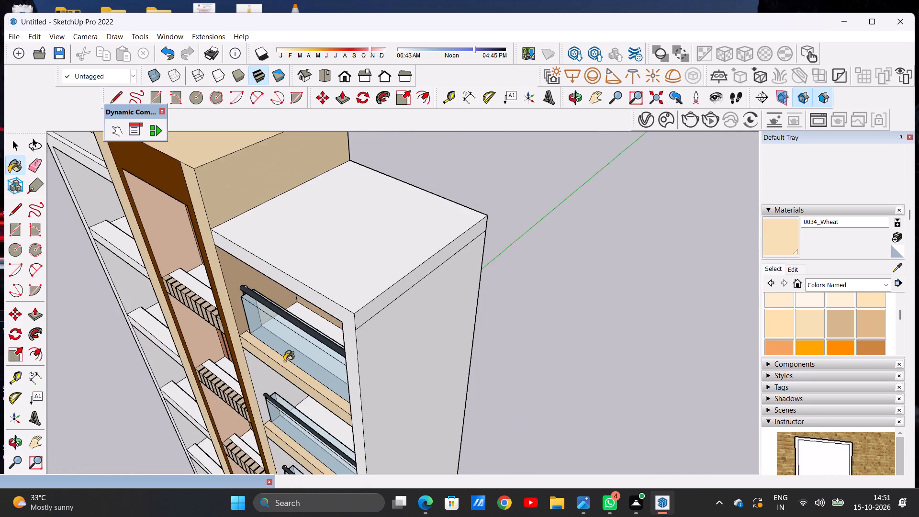
{"action": "scroll", "coordinate": [284, 361], "scroll_direction": "up", "scroll_amount": 15}
{"action": "middle_click_drag", "start_coordinate": [458, 262], "coordinate": [428, 249]}
{"action": "scroll", "coordinate": [375, 265], "scroll_direction": "up", "scroll_amount": 11}
{"action": "scroll", "coordinate": [354, 268], "scroll_direction": "down", "scroll_amount": 7}
{"action": "middle_click_drag", "start_coordinate": [366, 260], "coordinate": [343, 266]}
{"action": "scroll", "coordinate": [107, 401], "scroll_direction": "up", "scroll_amount": 6}
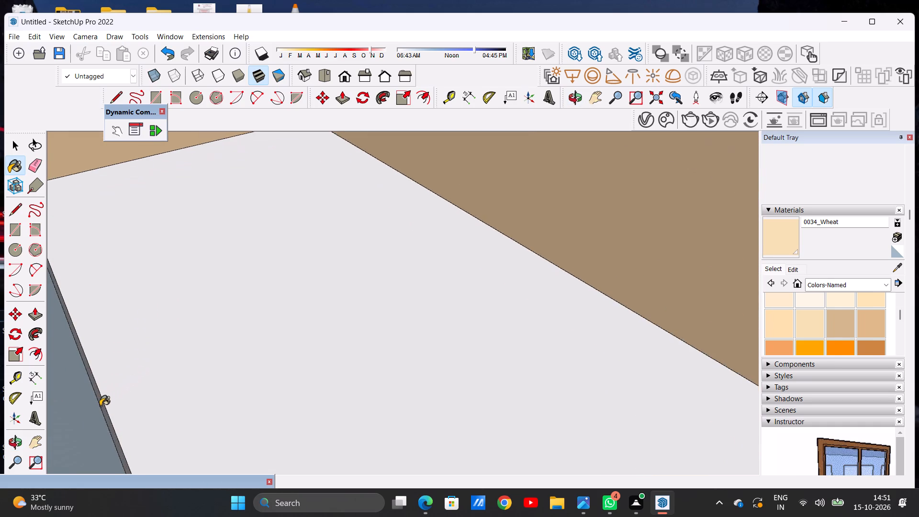
{"action": "scroll", "coordinate": [100, 406], "scroll_direction": "up", "scroll_amount": 6}
{"action": "left_click", "coordinate": [101, 405]}
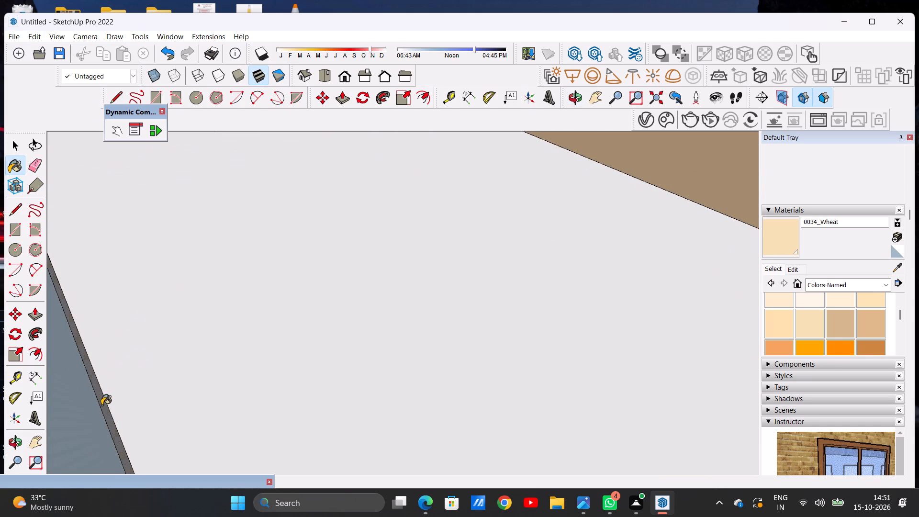